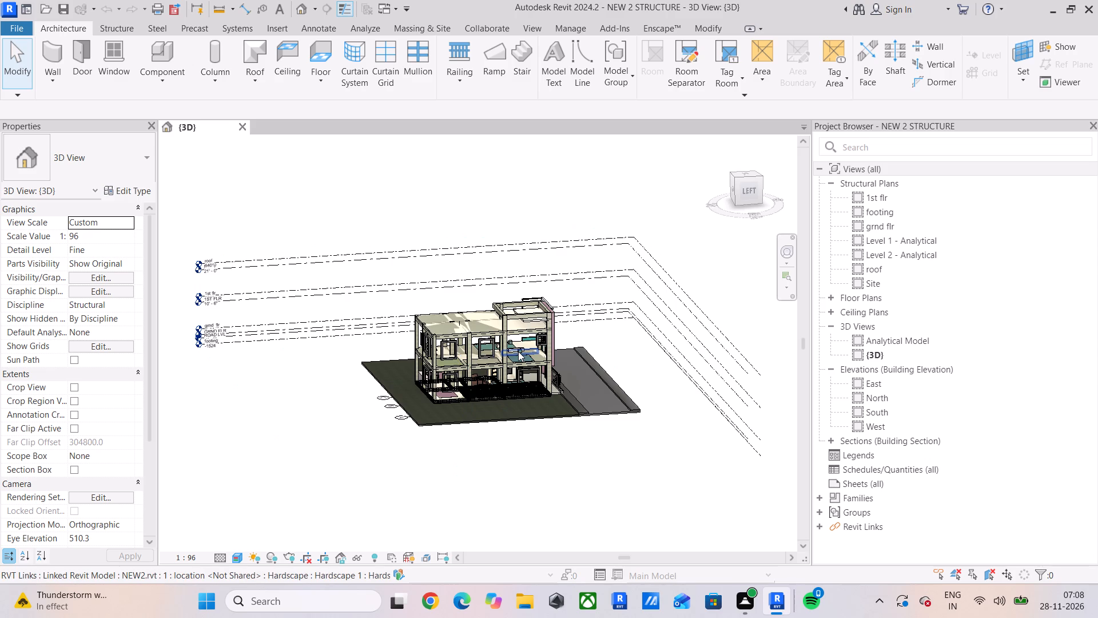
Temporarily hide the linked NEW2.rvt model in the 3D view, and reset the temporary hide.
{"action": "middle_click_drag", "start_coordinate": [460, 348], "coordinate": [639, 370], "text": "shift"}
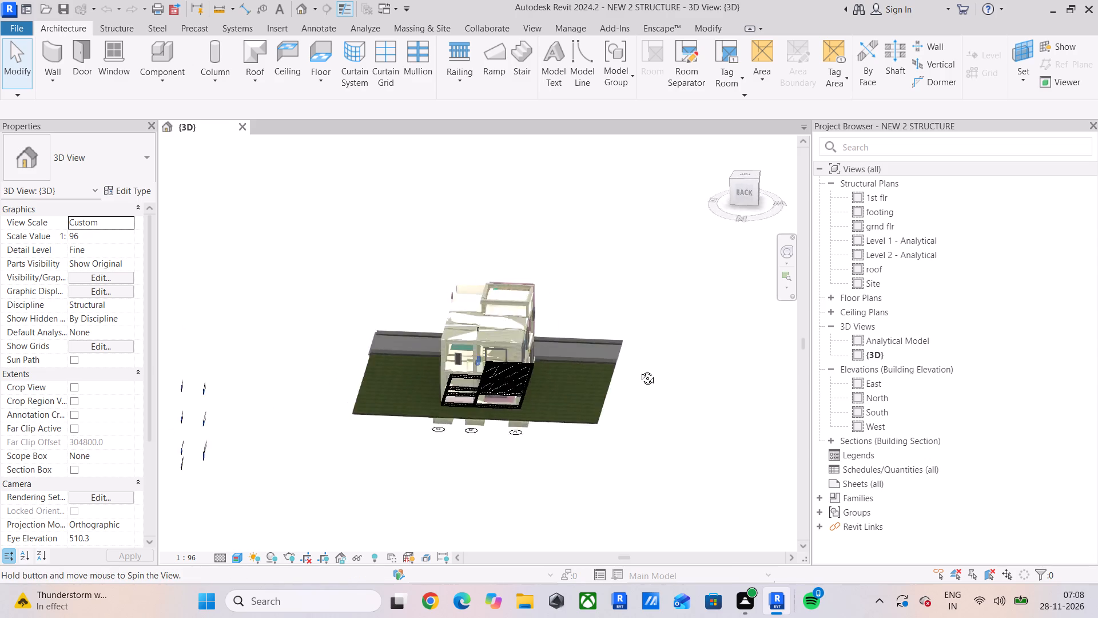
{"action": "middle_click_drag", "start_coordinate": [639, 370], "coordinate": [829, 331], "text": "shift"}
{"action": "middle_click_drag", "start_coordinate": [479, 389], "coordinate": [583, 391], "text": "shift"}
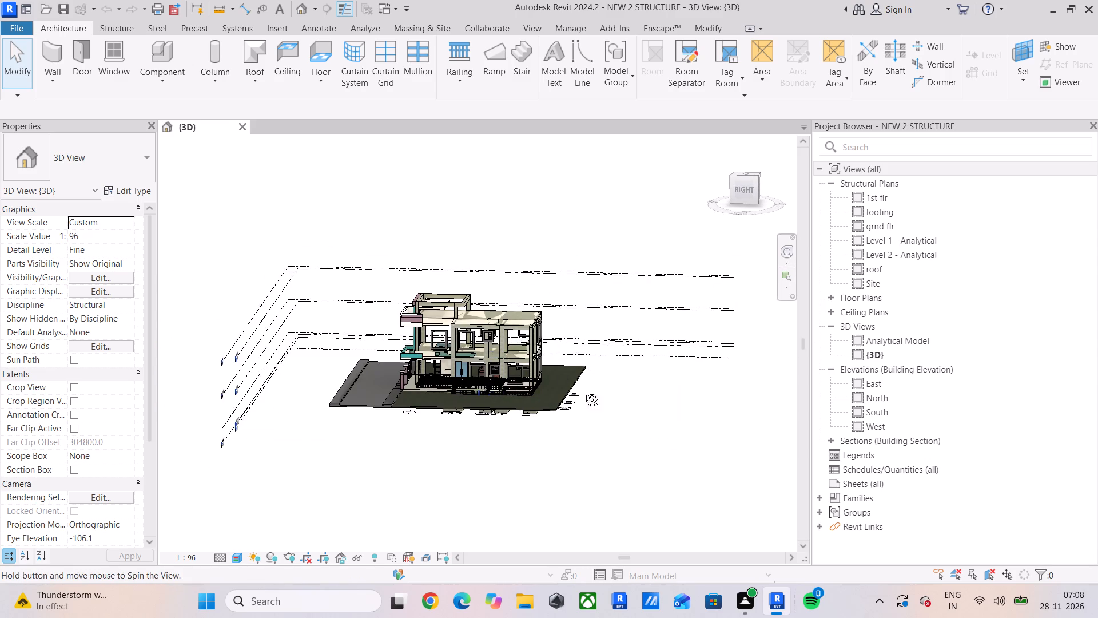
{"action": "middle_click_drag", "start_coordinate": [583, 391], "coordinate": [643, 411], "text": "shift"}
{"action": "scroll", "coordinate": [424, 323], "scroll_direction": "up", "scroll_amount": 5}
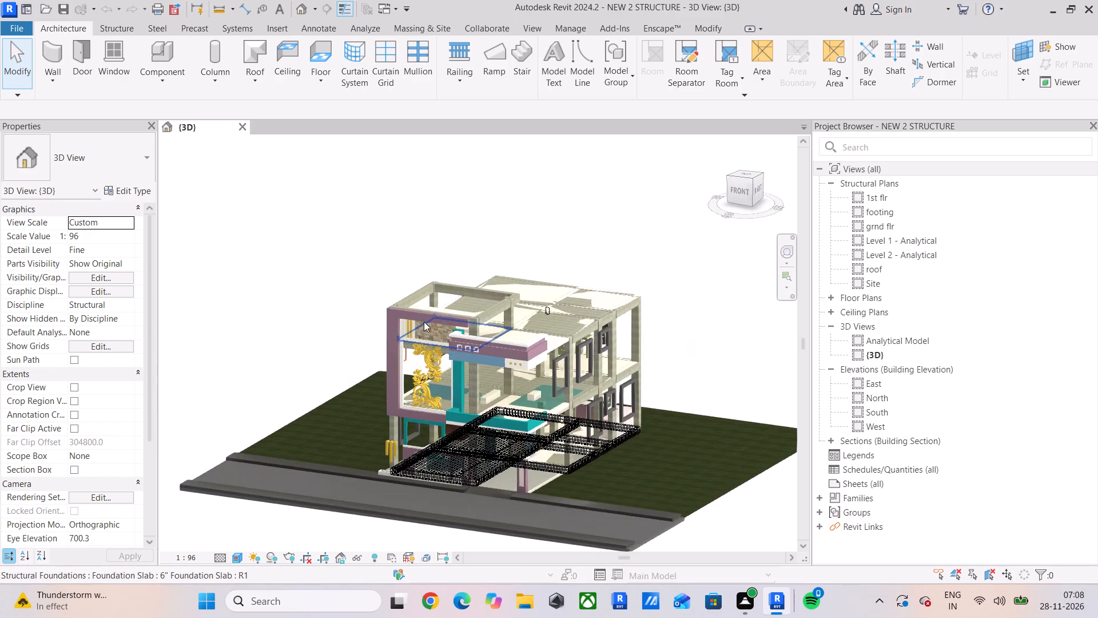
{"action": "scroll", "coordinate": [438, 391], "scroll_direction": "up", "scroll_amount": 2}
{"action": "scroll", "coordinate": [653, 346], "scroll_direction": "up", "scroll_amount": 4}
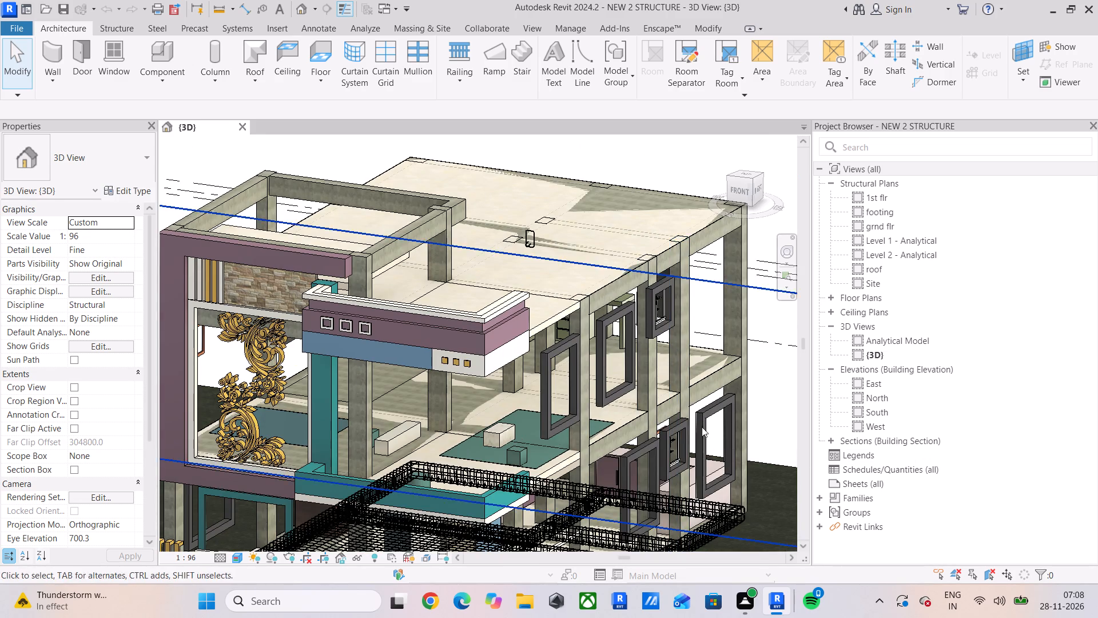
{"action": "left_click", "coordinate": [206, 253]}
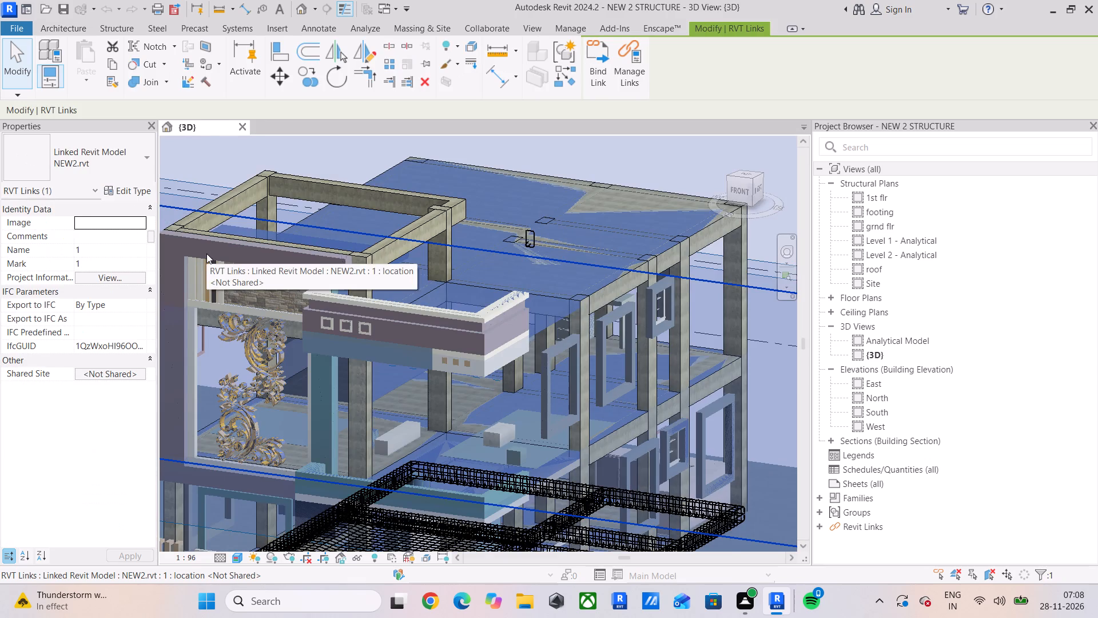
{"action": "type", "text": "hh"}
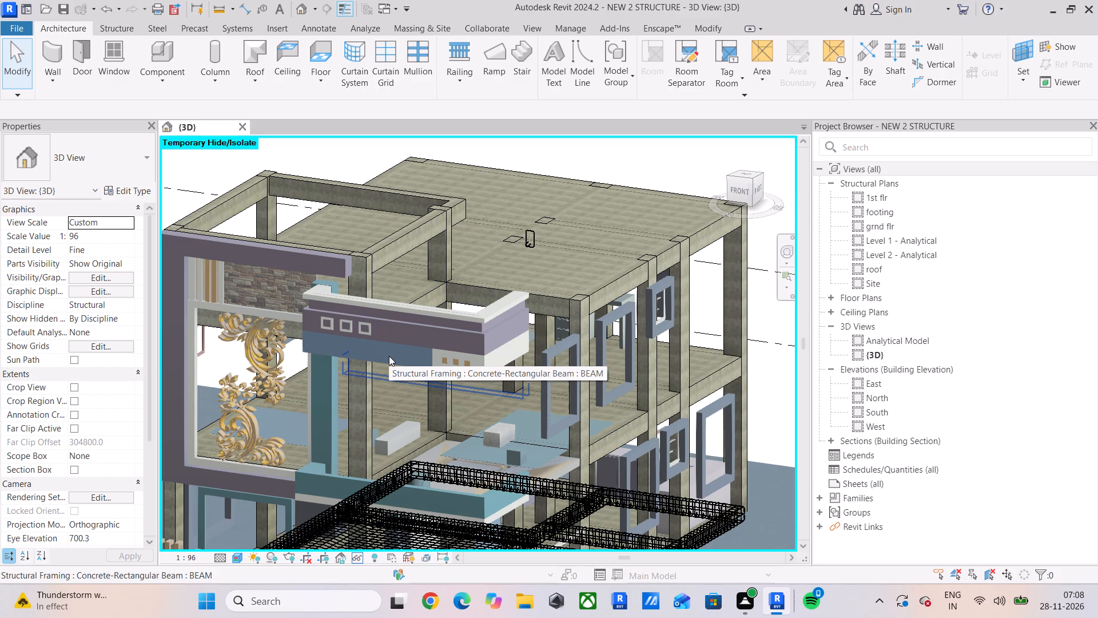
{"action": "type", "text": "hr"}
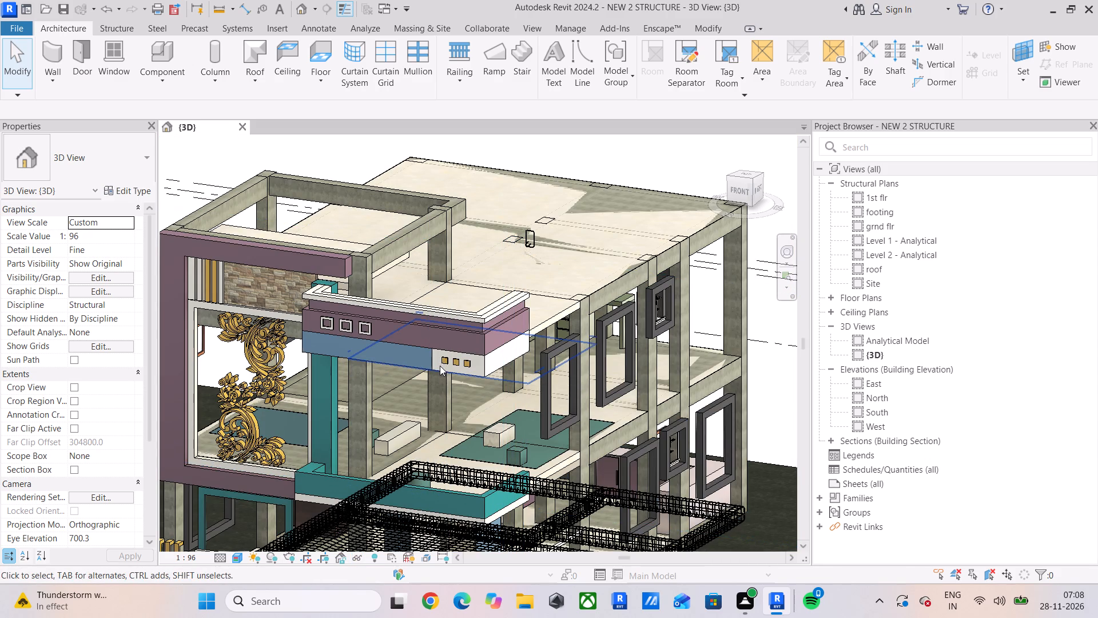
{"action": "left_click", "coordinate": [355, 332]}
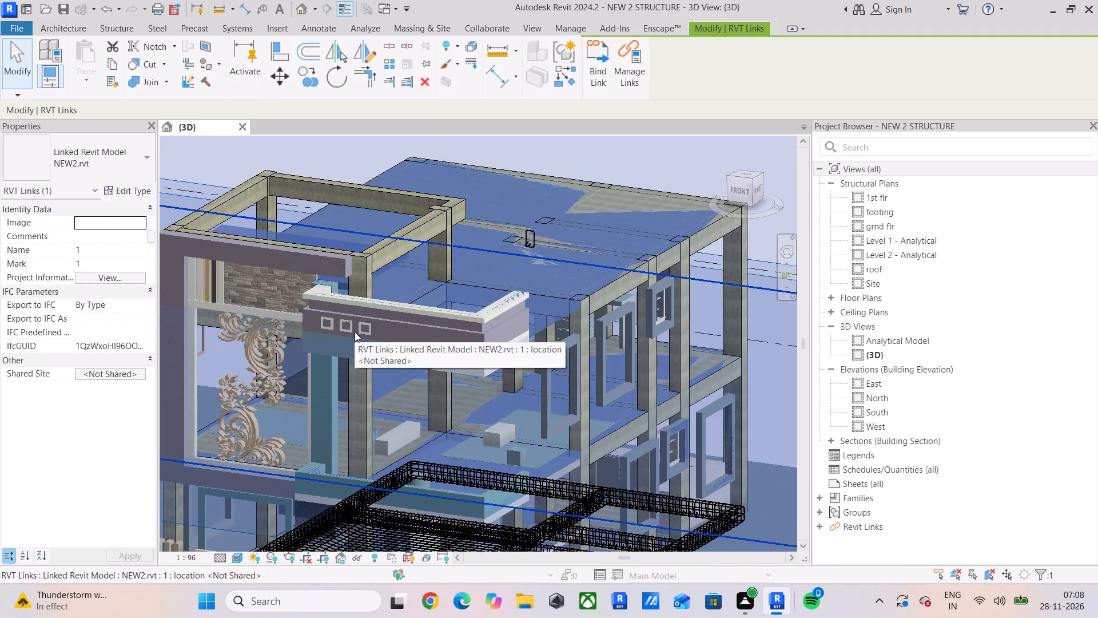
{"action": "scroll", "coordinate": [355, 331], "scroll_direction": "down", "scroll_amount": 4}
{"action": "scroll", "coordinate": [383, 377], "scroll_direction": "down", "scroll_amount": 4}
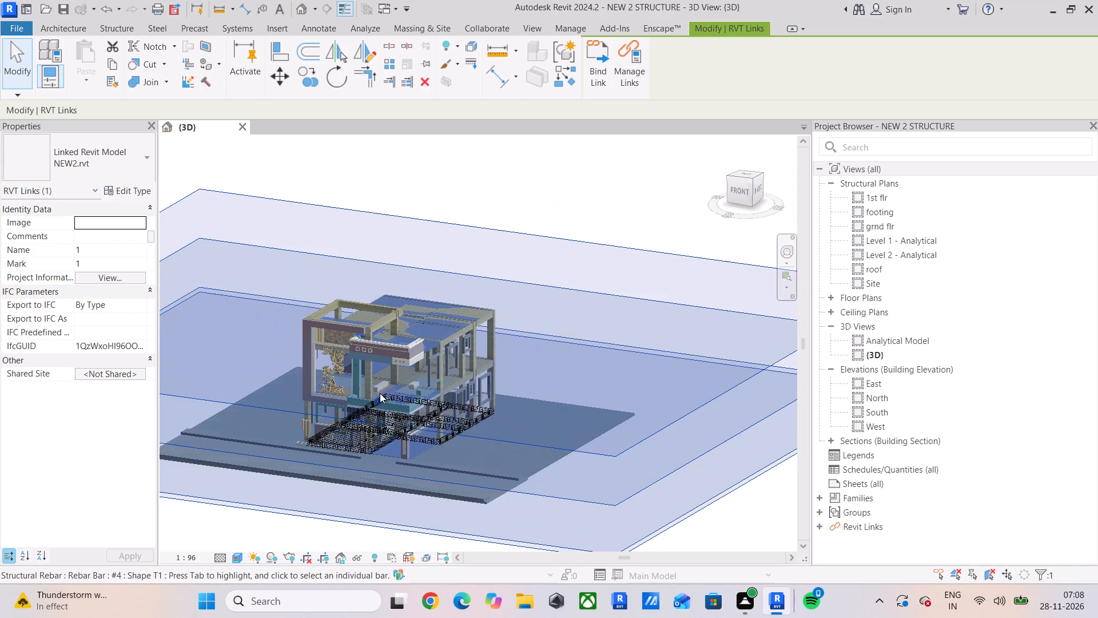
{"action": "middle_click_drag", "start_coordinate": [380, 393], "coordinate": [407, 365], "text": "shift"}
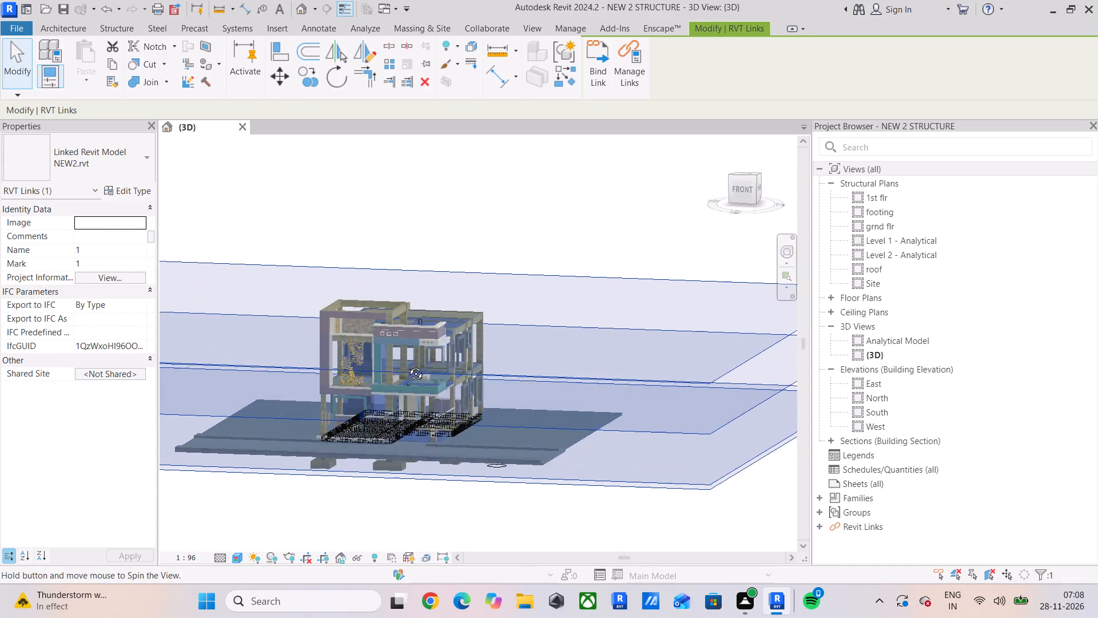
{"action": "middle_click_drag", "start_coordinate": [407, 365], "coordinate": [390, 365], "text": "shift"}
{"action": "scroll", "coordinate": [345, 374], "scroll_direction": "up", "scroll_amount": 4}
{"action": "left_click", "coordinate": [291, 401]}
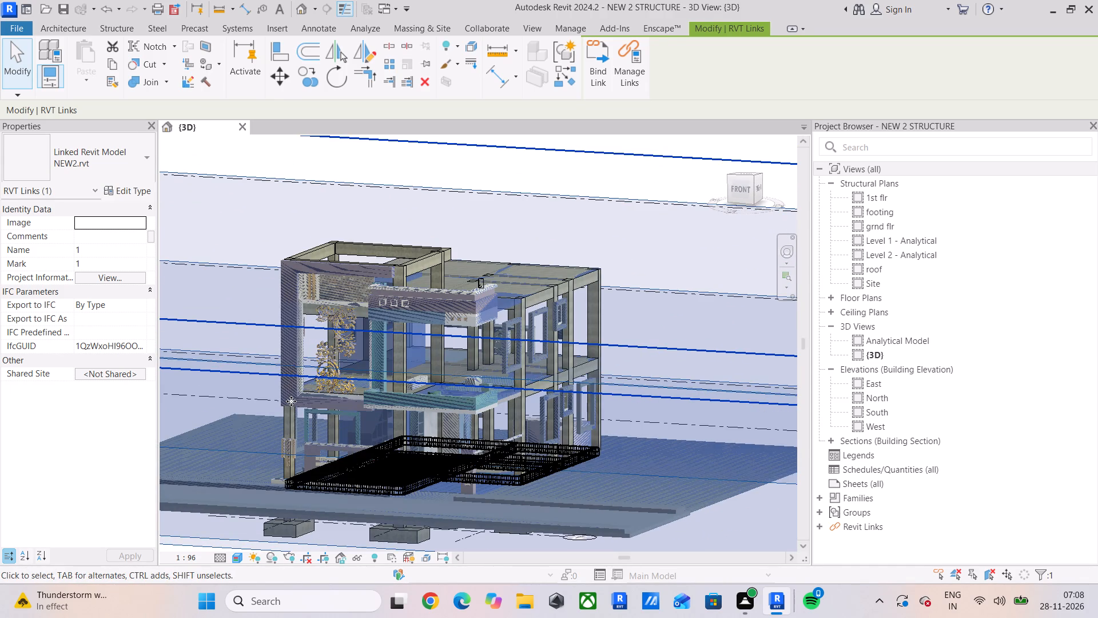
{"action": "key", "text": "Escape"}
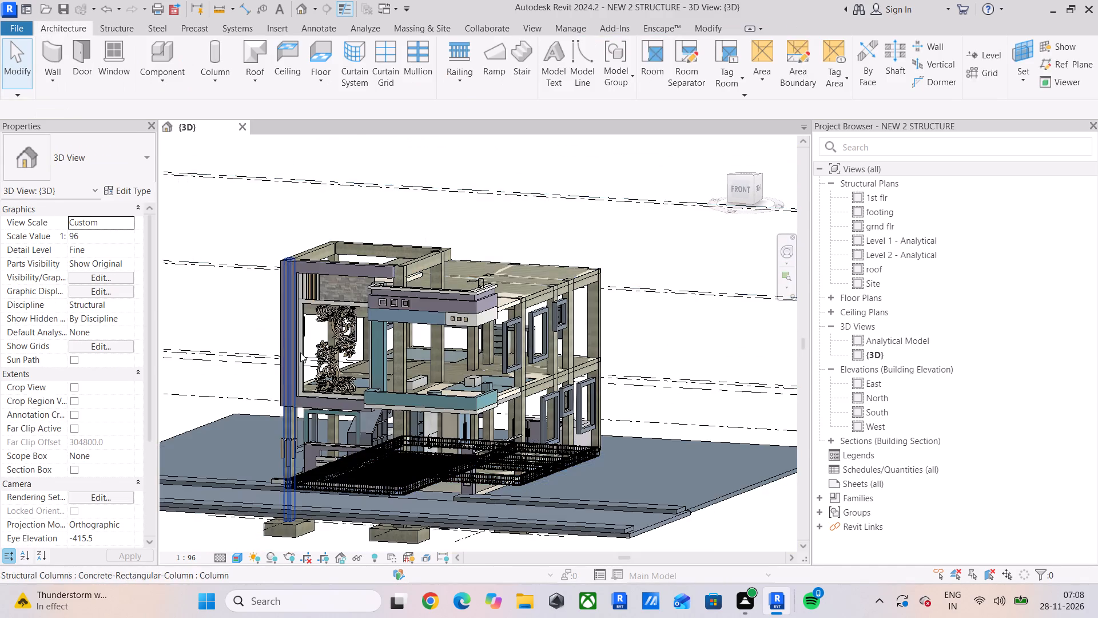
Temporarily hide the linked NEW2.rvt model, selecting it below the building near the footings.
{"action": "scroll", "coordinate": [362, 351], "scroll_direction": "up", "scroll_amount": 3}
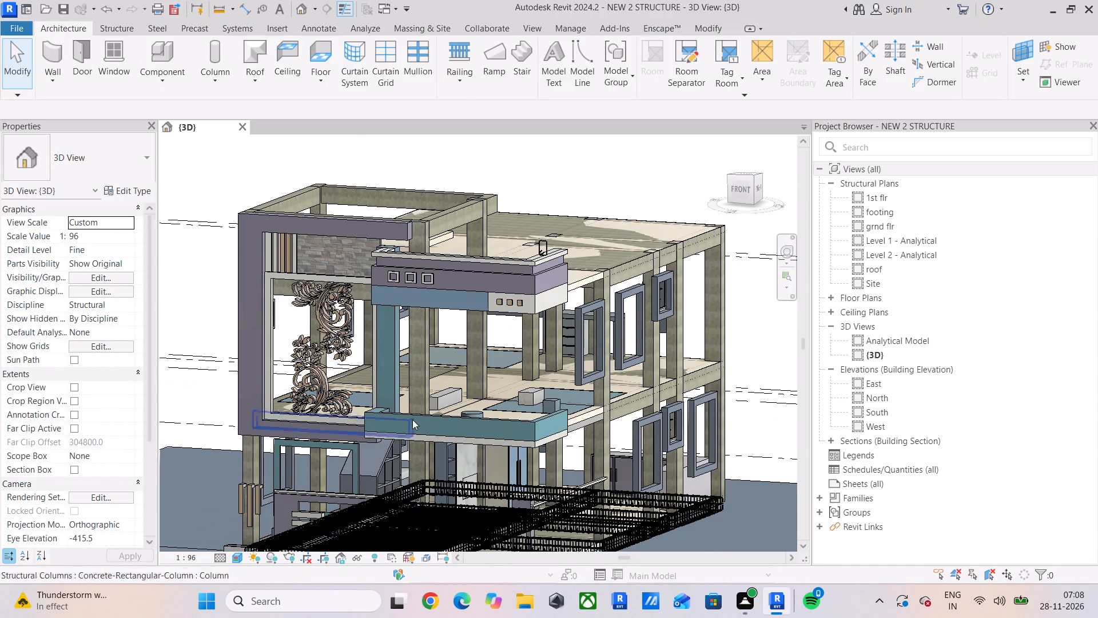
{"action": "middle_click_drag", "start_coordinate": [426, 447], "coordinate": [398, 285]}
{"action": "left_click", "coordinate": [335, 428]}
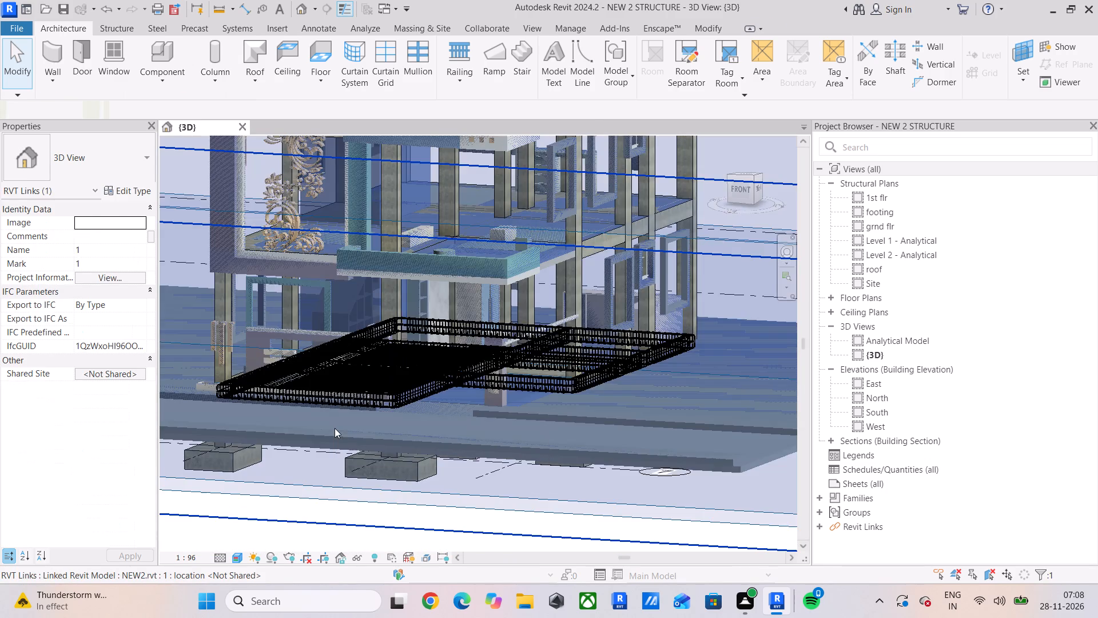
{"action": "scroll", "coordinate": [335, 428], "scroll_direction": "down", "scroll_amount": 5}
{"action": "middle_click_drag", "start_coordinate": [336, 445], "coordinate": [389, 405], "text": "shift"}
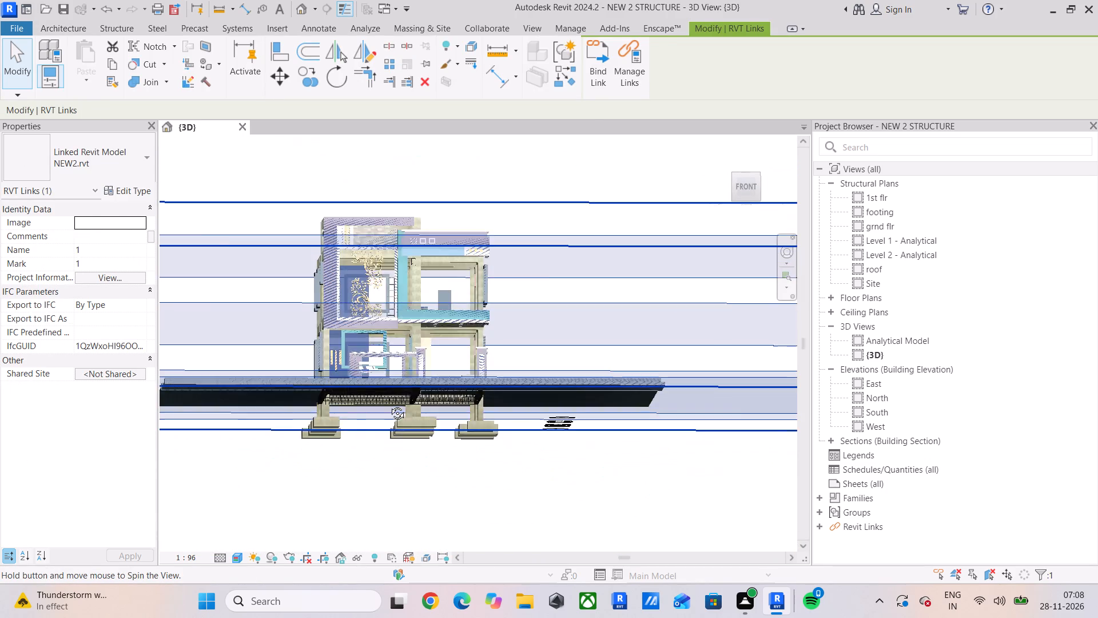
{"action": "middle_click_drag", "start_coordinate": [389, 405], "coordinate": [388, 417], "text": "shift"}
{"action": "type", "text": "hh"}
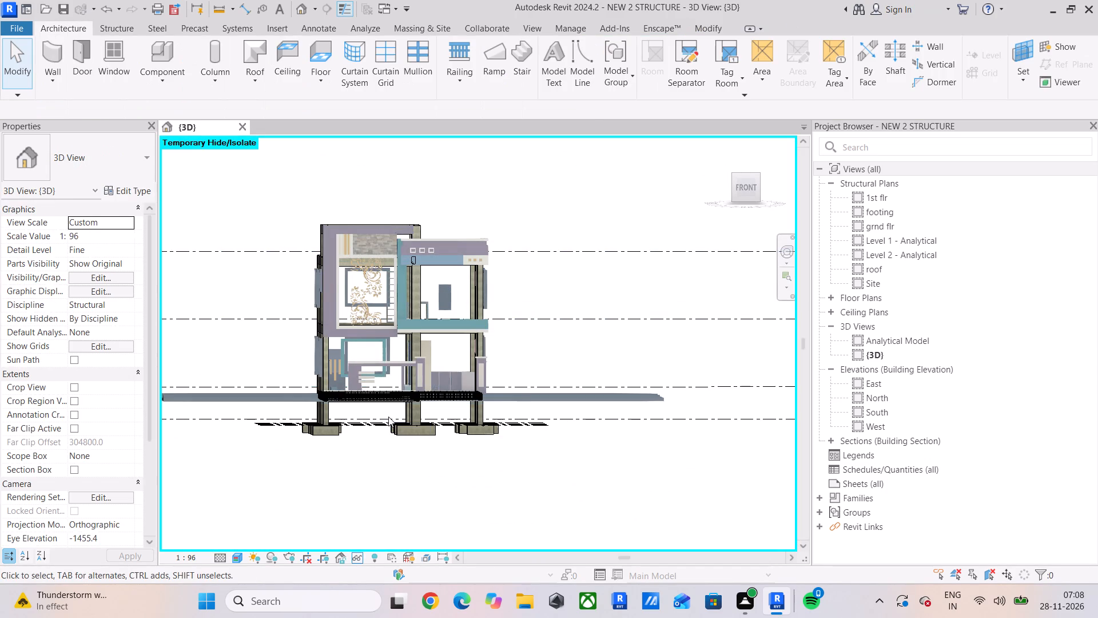
Examine the building and its ground-level reinforcement from the front, the side and the top.
{"action": "middle_click_drag", "start_coordinate": [388, 417], "coordinate": [293, 466], "text": "shift"}
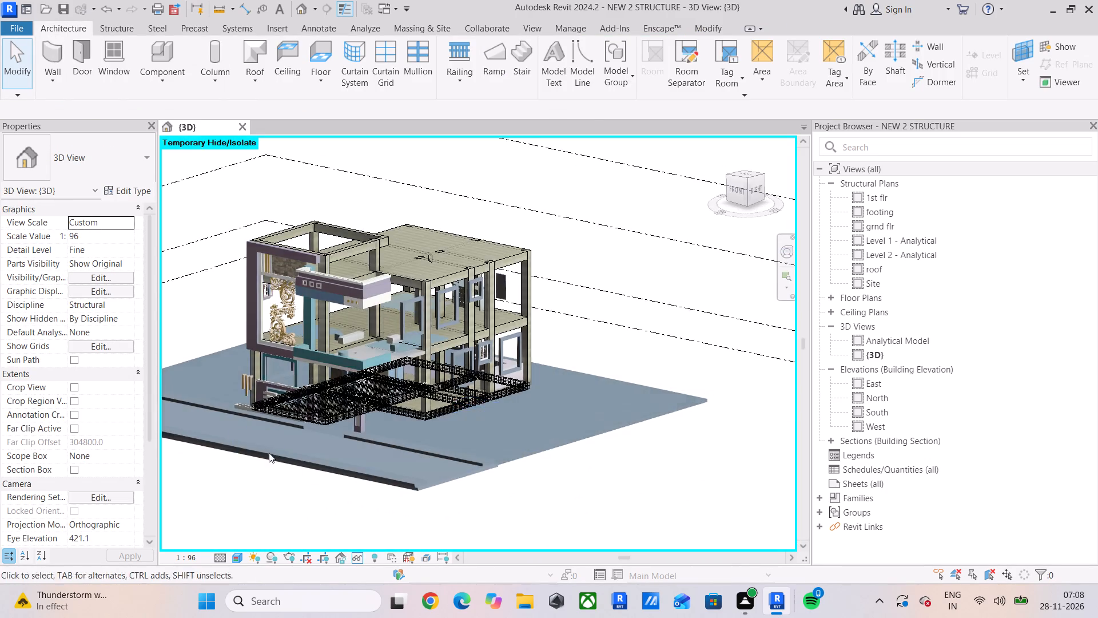
{"action": "scroll", "coordinate": [270, 331], "scroll_direction": "up", "scroll_amount": 4}
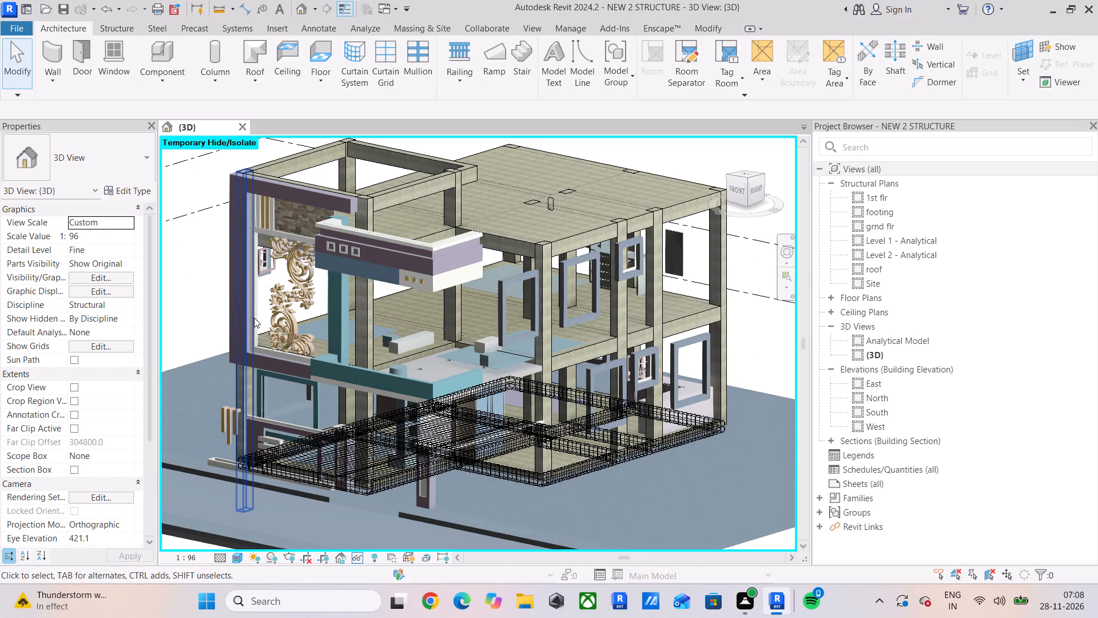
{"action": "scroll", "coordinate": [399, 286], "scroll_direction": "down", "scroll_amount": 4}
{"action": "middle_click_drag", "start_coordinate": [403, 298], "coordinate": [431, 340]}
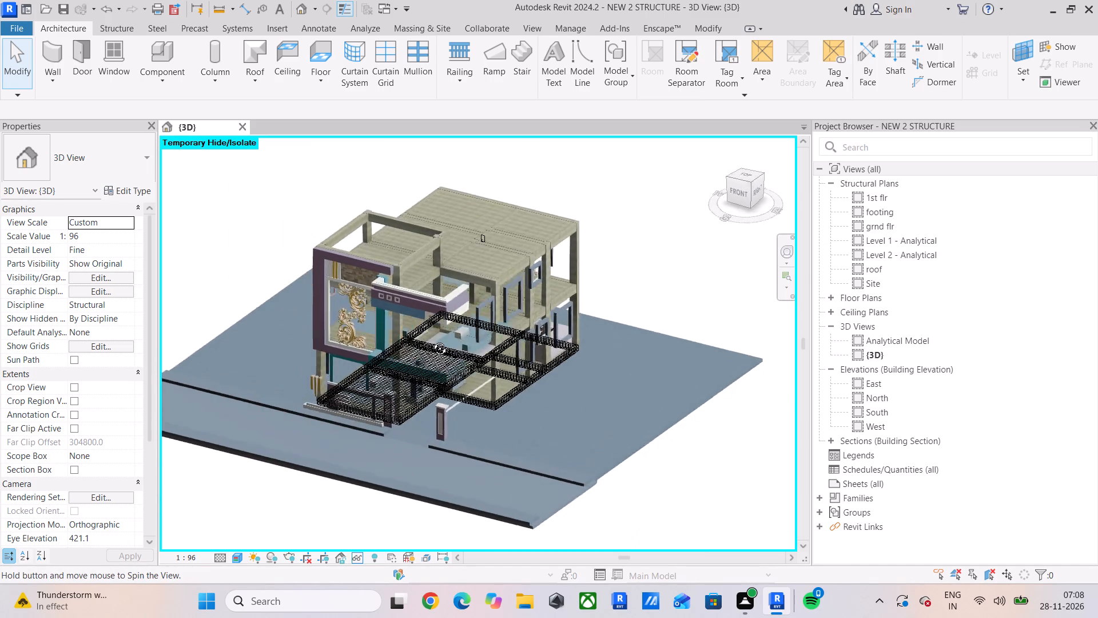
{"action": "middle_click_drag", "start_coordinate": [431, 340], "coordinate": [667, 303]}
{"action": "middle_click_drag", "start_coordinate": [596, 292], "coordinate": [437, 395]}
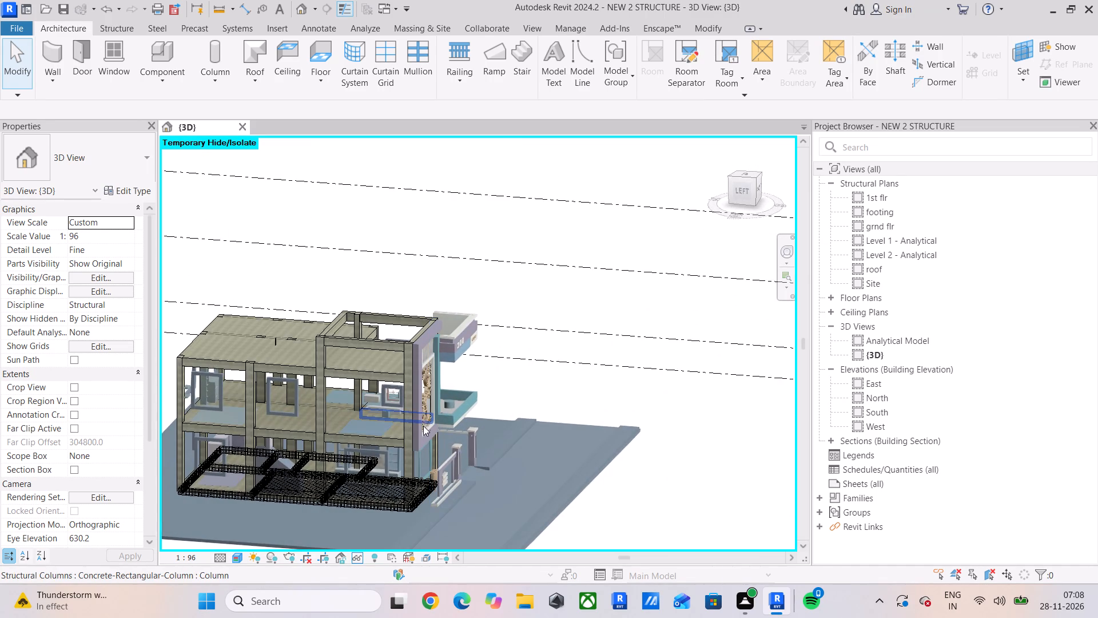
{"action": "scroll", "coordinate": [320, 450], "scroll_direction": "up", "scroll_amount": 3}
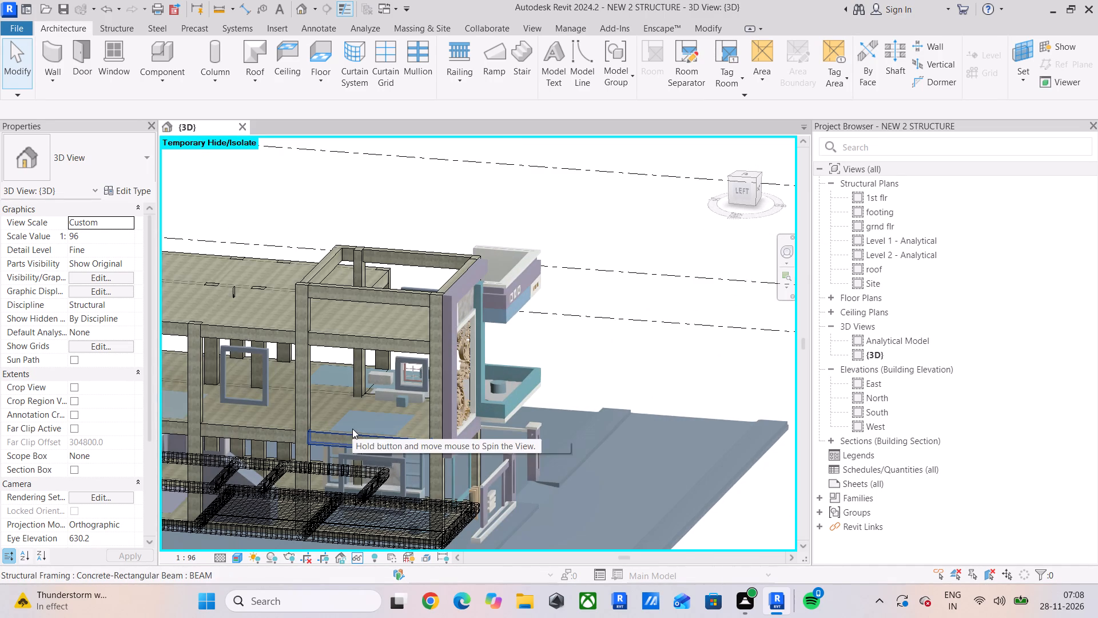
{"action": "left_click", "coordinate": [749, 173]}
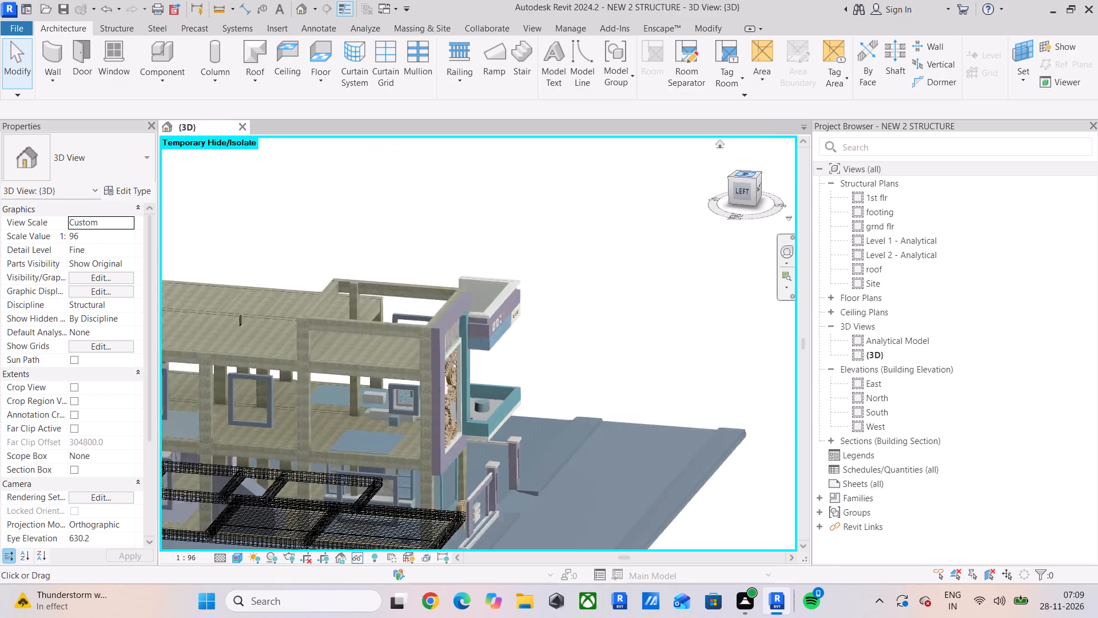
{"action": "scroll", "coordinate": [486, 389], "scroll_direction": "up", "scroll_amount": 5}
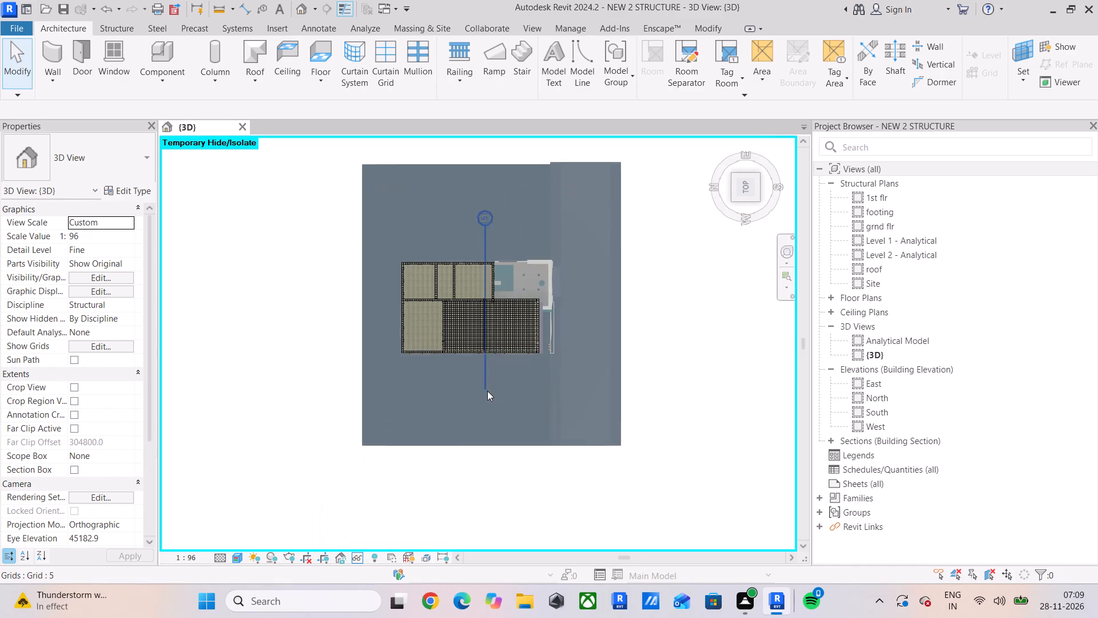
{"action": "left_click", "coordinate": [616, 442]}
{"action": "scroll", "coordinate": [510, 299], "scroll_direction": "up", "scroll_amount": 2}
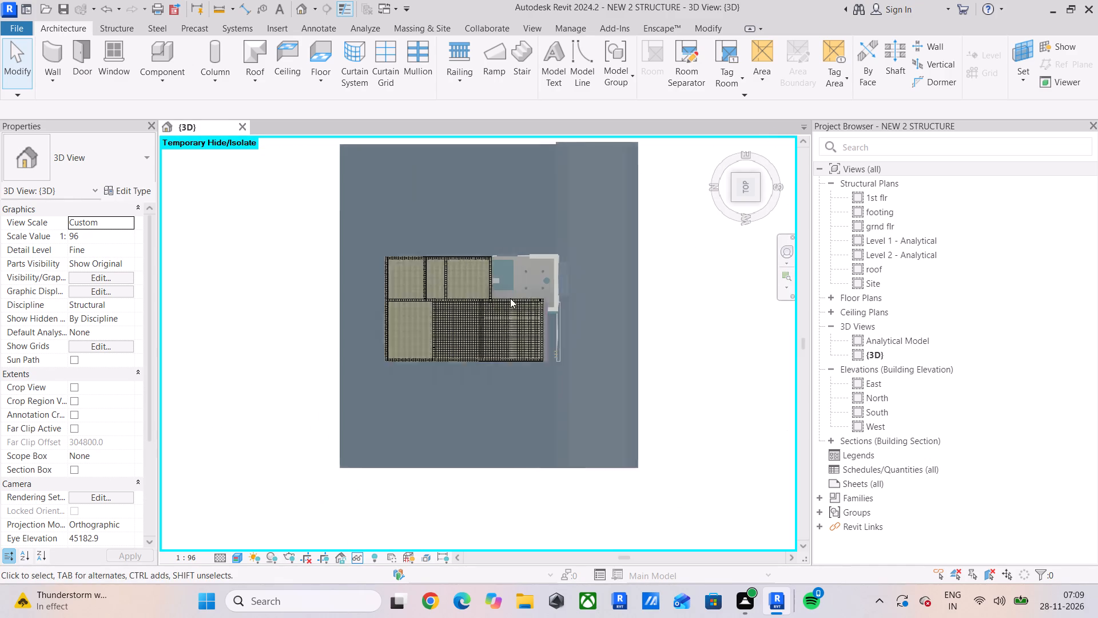
{"action": "scroll", "coordinate": [510, 298], "scroll_direction": "up", "scroll_amount": 2}
{"action": "scroll", "coordinate": [598, 334], "scroll_direction": "up", "scroll_amount": 3}
{"action": "scroll", "coordinate": [576, 345], "scroll_direction": "down", "scroll_amount": 5}
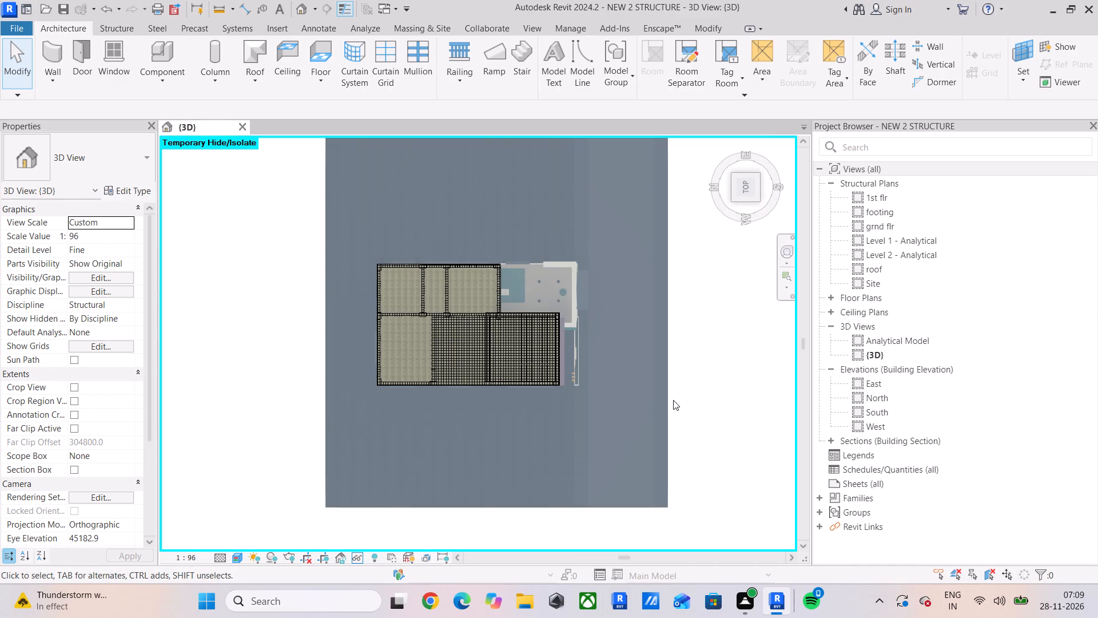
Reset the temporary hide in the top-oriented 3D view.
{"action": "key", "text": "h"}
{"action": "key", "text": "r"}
Select the linked NEW2.rvt model at the site's road edge and hide it temporarily in the 3D view.
{"action": "middle_click_drag", "start_coordinate": [690, 385], "coordinate": [536, 344]}
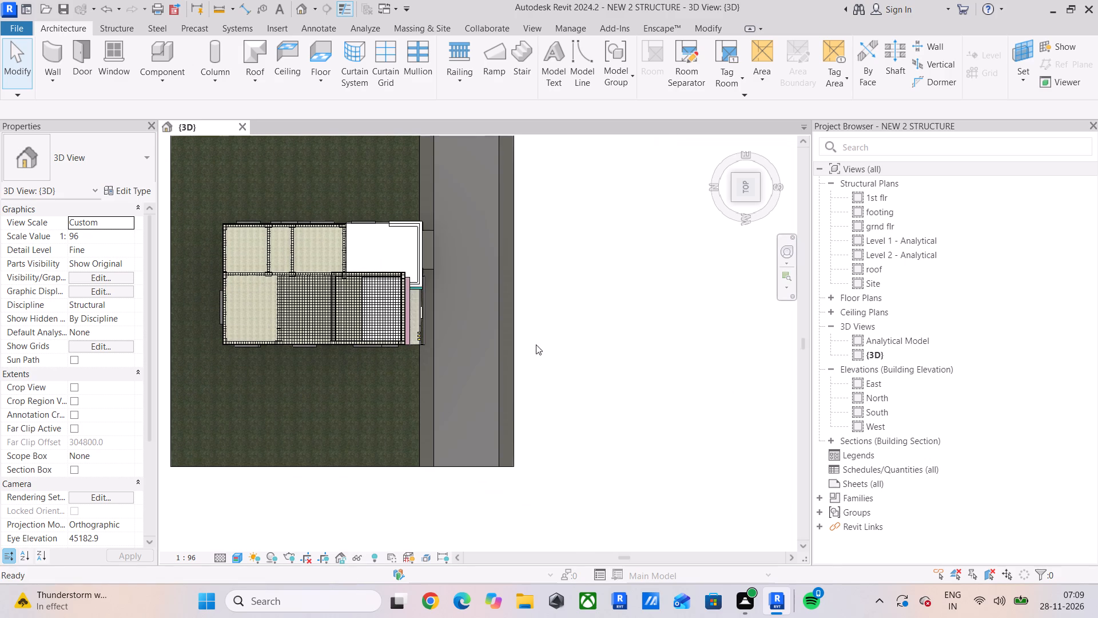
{"action": "left_click", "coordinate": [509, 428]}
{"action": "scroll", "coordinate": [509, 428], "scroll_direction": "down", "scroll_amount": 6}
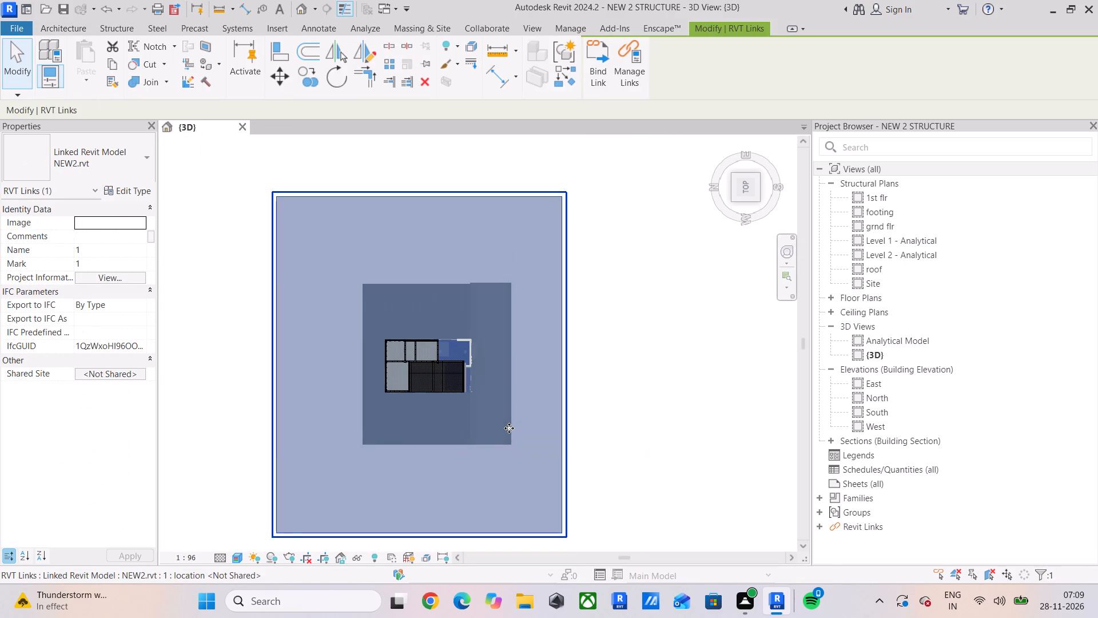
{"action": "type", "text": "hh"}
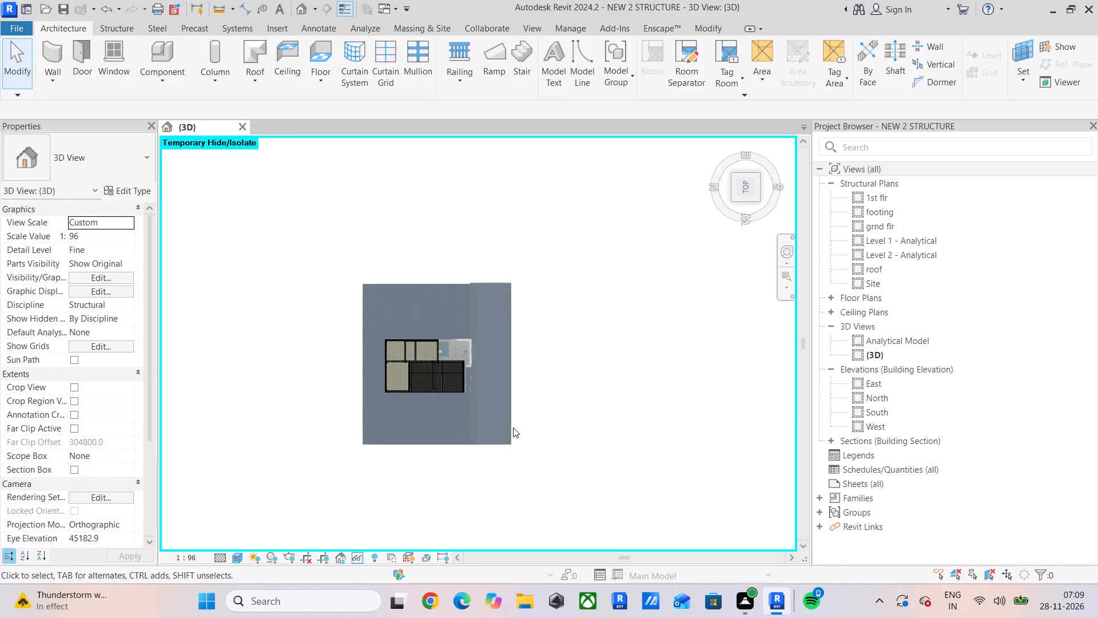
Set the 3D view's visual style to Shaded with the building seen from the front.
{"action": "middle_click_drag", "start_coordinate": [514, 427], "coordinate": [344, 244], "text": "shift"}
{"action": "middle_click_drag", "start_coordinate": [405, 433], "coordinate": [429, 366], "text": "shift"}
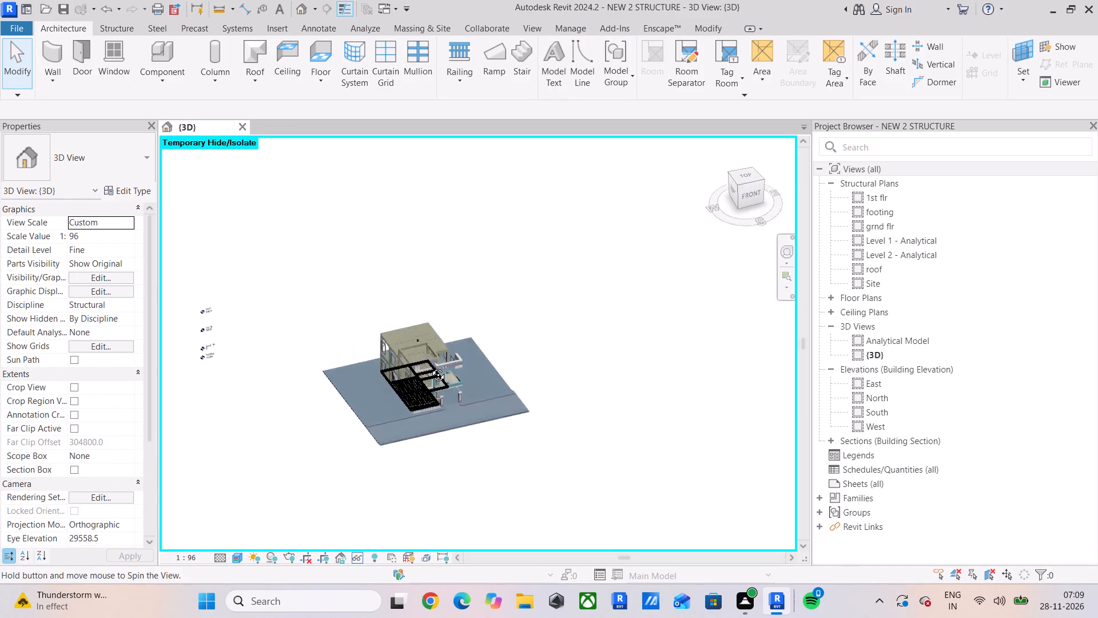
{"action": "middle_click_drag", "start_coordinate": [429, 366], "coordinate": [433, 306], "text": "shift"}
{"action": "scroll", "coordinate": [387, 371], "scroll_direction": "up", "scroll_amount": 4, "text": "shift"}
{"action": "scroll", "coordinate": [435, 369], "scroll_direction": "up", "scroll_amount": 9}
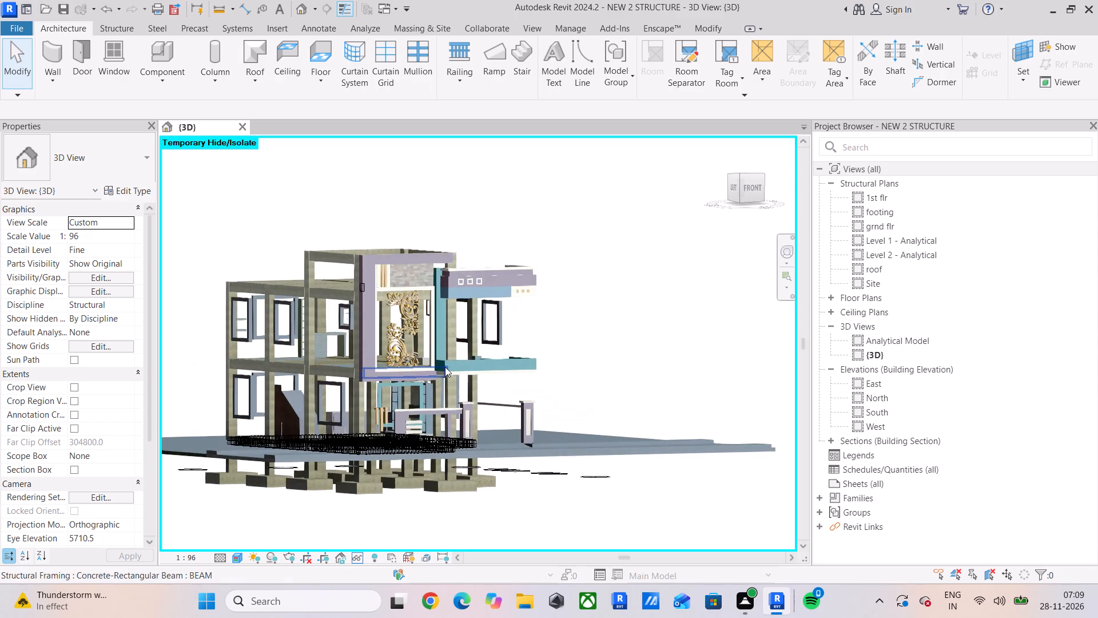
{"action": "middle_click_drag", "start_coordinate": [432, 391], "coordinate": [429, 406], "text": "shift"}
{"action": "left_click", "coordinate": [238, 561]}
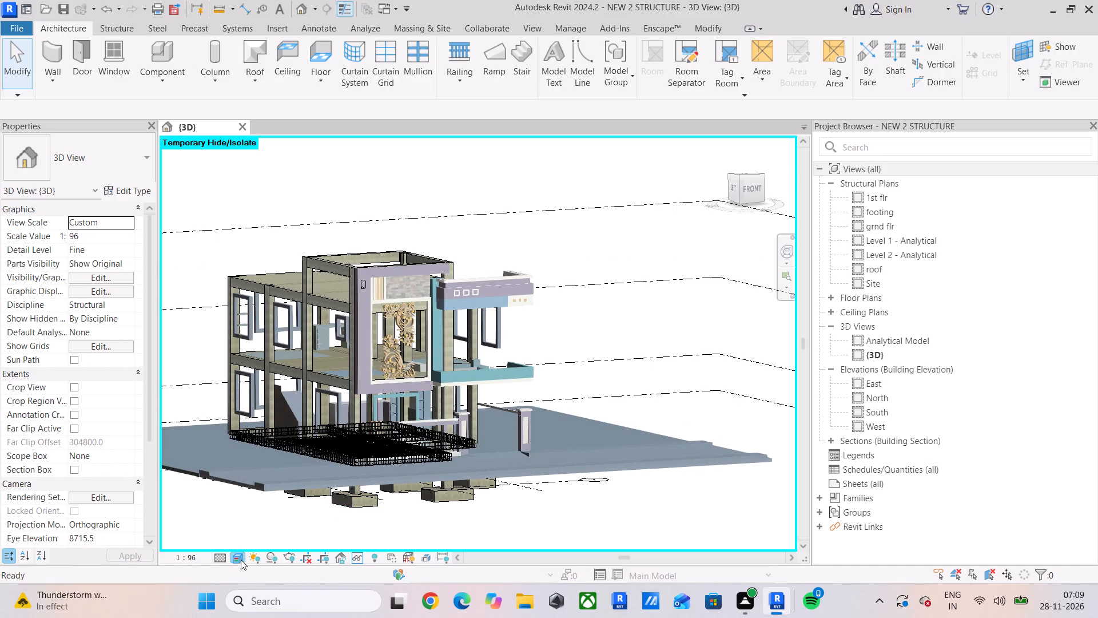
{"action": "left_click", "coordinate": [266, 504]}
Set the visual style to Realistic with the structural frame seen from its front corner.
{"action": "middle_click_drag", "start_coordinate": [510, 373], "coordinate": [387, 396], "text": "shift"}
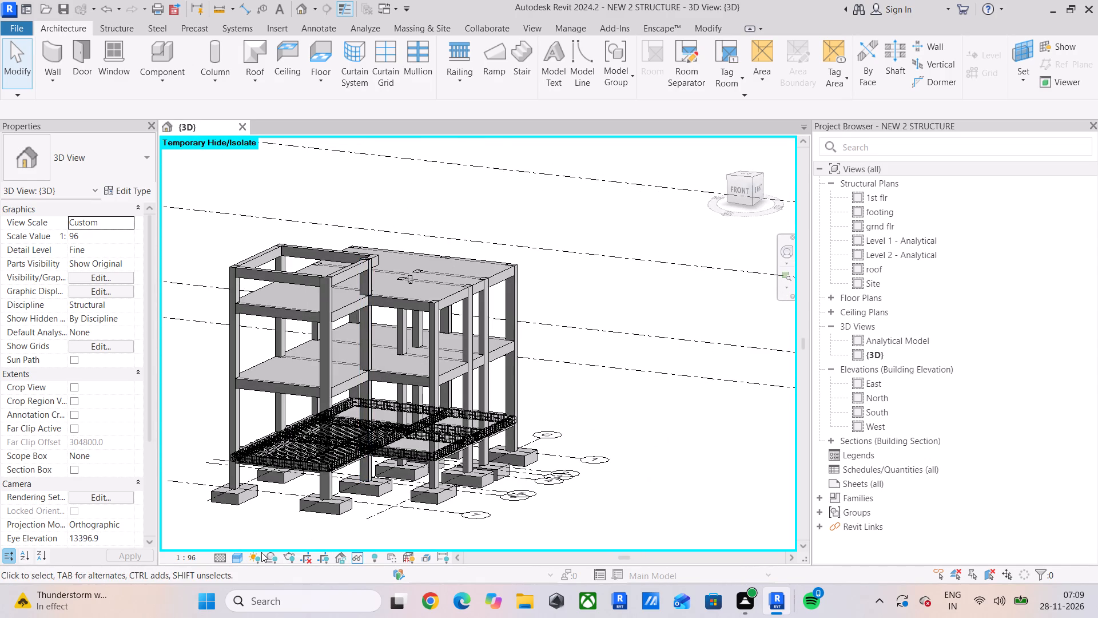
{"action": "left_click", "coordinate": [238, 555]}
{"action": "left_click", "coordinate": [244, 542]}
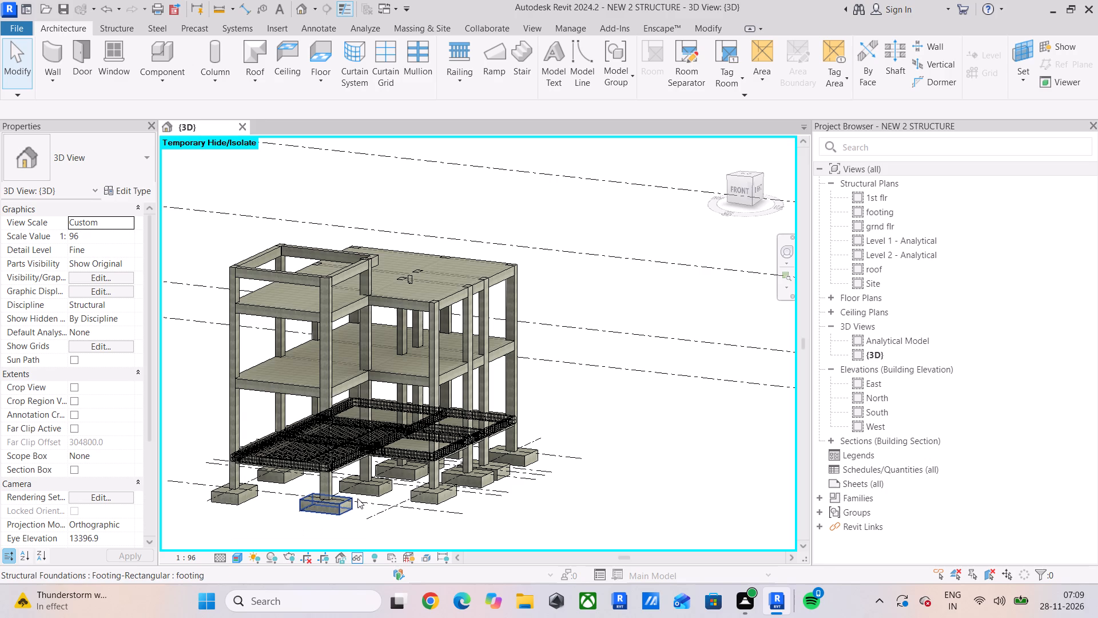
Set the visual style of the structural 3D view to Hidden Line.
{"action": "scroll", "coordinate": [282, 502], "scroll_direction": "up", "scroll_amount": 1}
{"action": "left_click", "coordinate": [238, 553]}
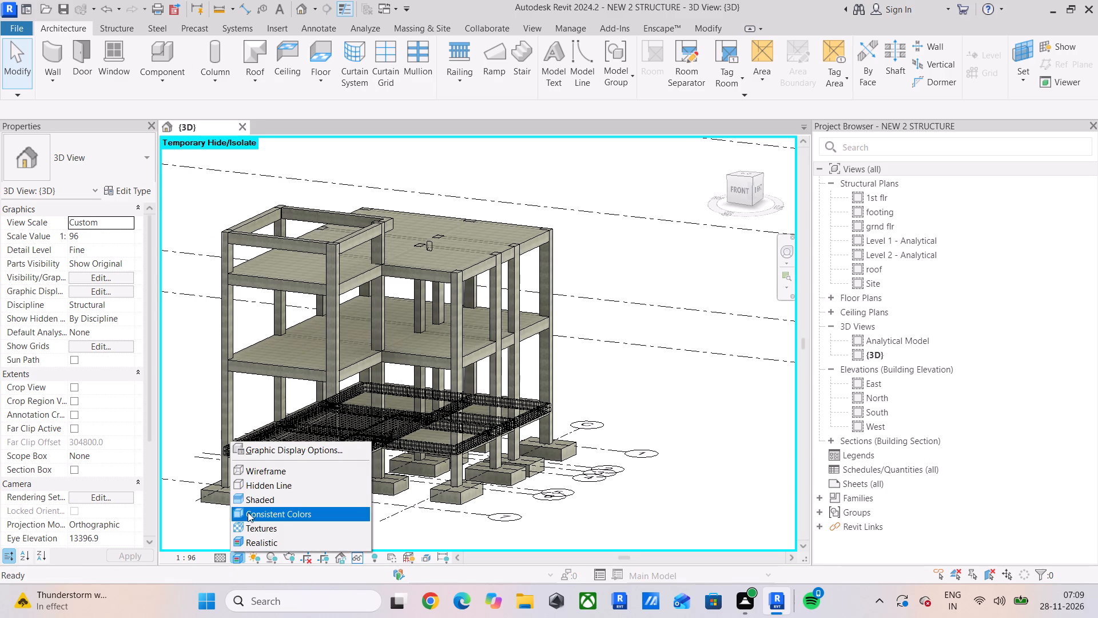
{"action": "left_click", "coordinate": [266, 487]}
Set the visual style of the structural 3D view to Shaded.
{"action": "left_click", "coordinate": [235, 557]}
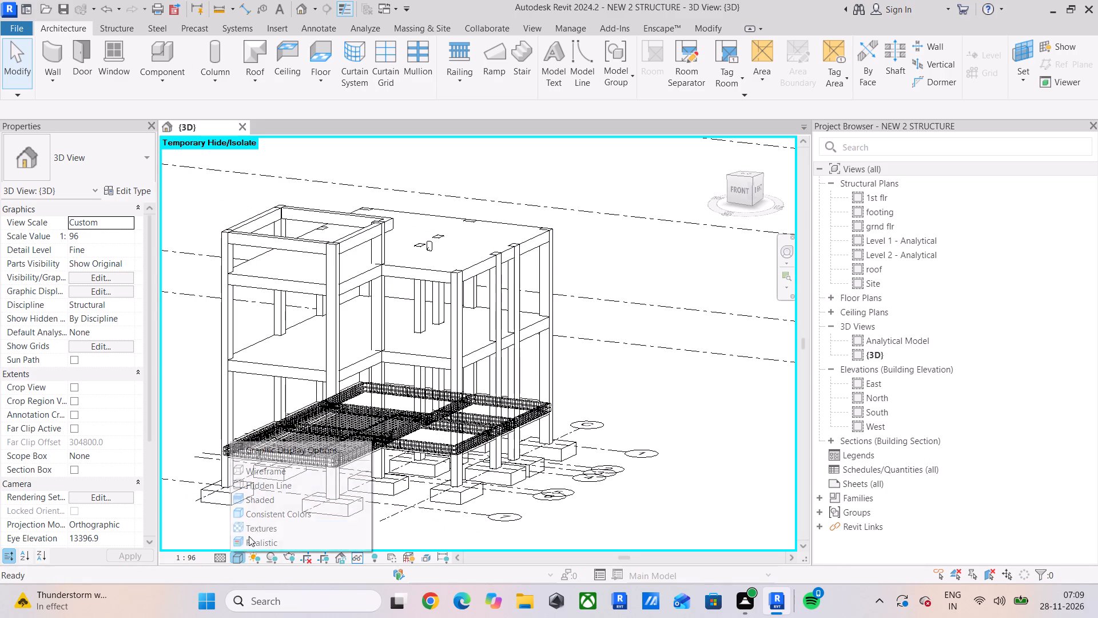
{"action": "left_click", "coordinate": [276, 504]}
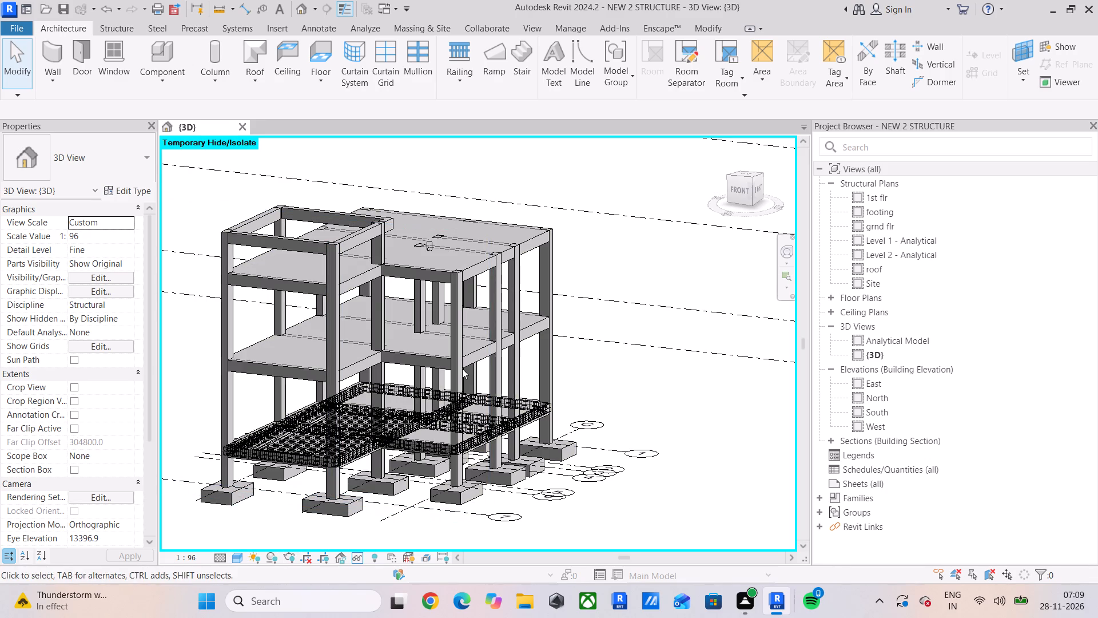
{"action": "scroll", "coordinate": [393, 417], "scroll_direction": "up", "scroll_amount": 9}
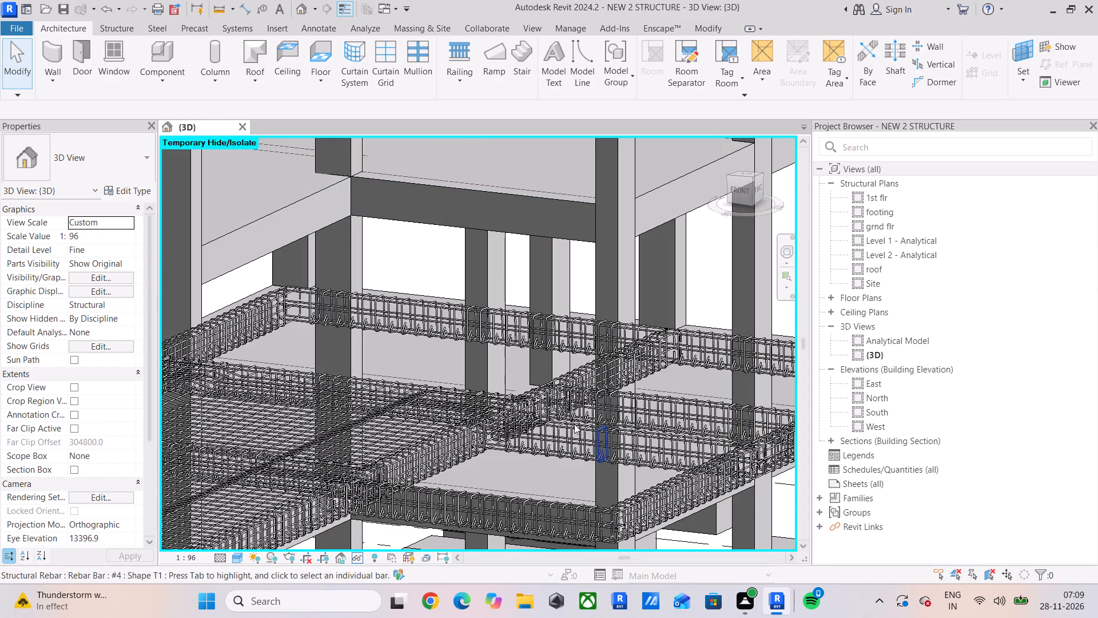
{"action": "scroll", "coordinate": [515, 402], "scroll_direction": "down", "scroll_amount": 4}
{"action": "middle_click_drag", "start_coordinate": [515, 402], "coordinate": [558, 352]}
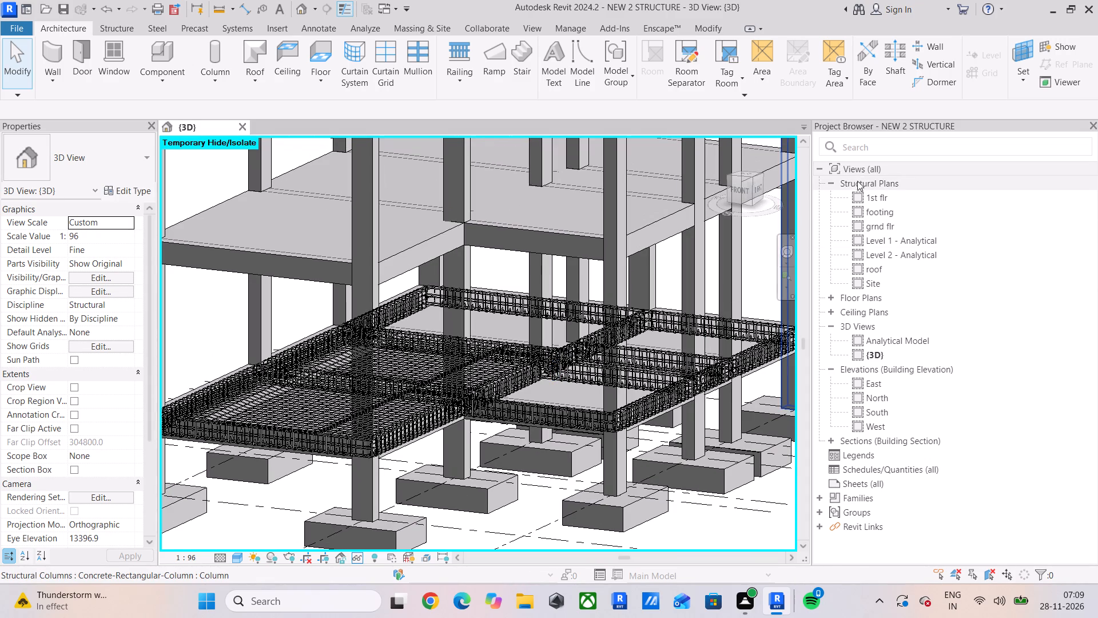
Open the grnd flr structural plan.
{"action": "double_click", "coordinate": [891, 224]}
{"action": "left_click", "coordinate": [891, 224]}
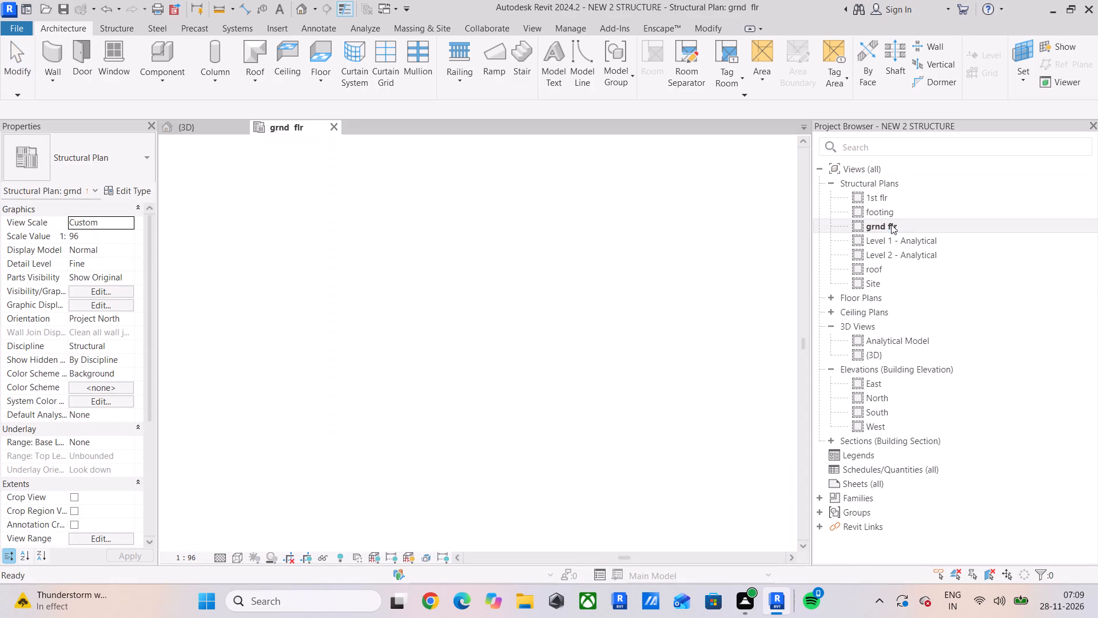
Select the slab bars running parallel to grids A and B across the bay between grids 3 and 5.
{"action": "scroll", "coordinate": [445, 326], "scroll_direction": "up", "scroll_amount": 11}
{"action": "scroll", "coordinate": [523, 350], "scroll_direction": "up", "scroll_amount": 3}
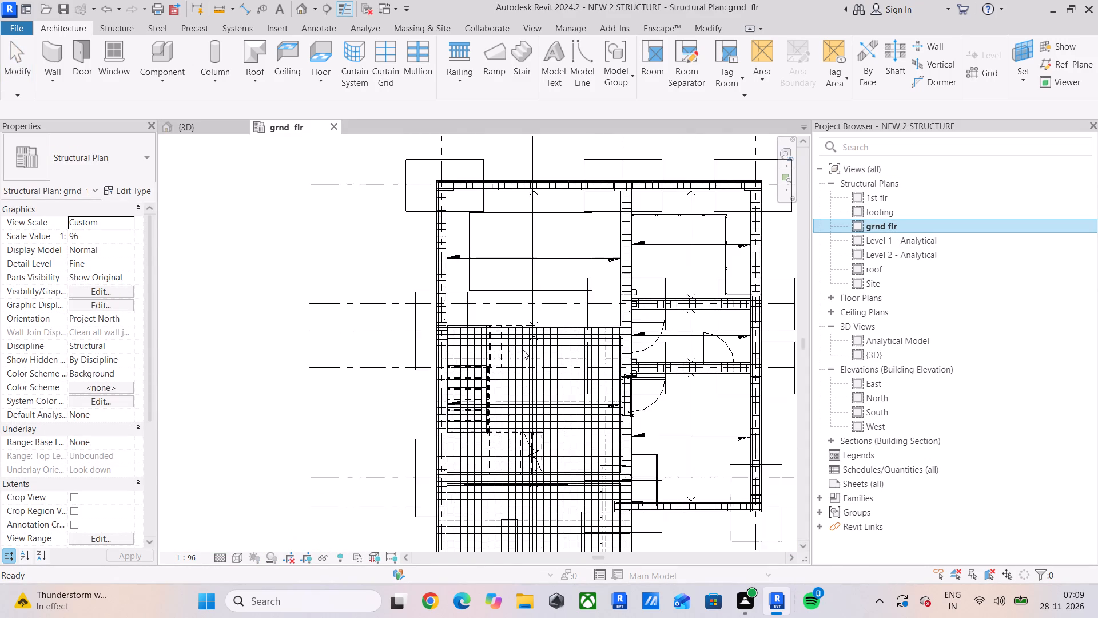
{"action": "scroll", "coordinate": [523, 350], "scroll_direction": "up", "scroll_amount": 2}
{"action": "middle_click_drag", "start_coordinate": [620, 397], "coordinate": [475, 340]}
{"action": "scroll", "coordinate": [634, 330], "scroll_direction": "up", "scroll_amount": 4}
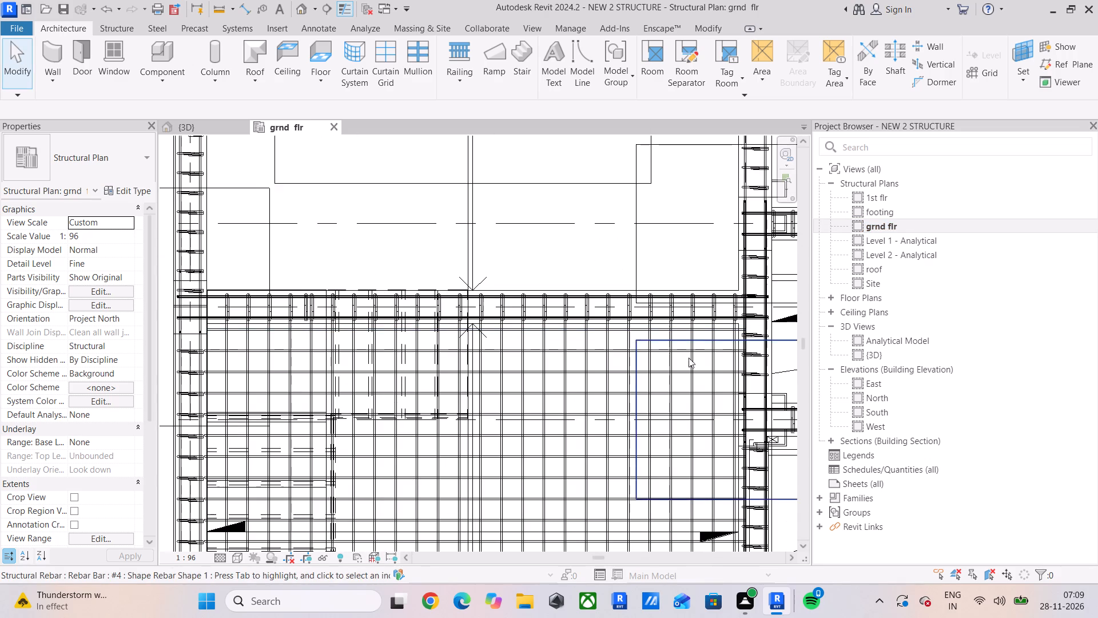
{"action": "scroll", "coordinate": [719, 361], "scroll_direction": "up", "scroll_amount": 4}
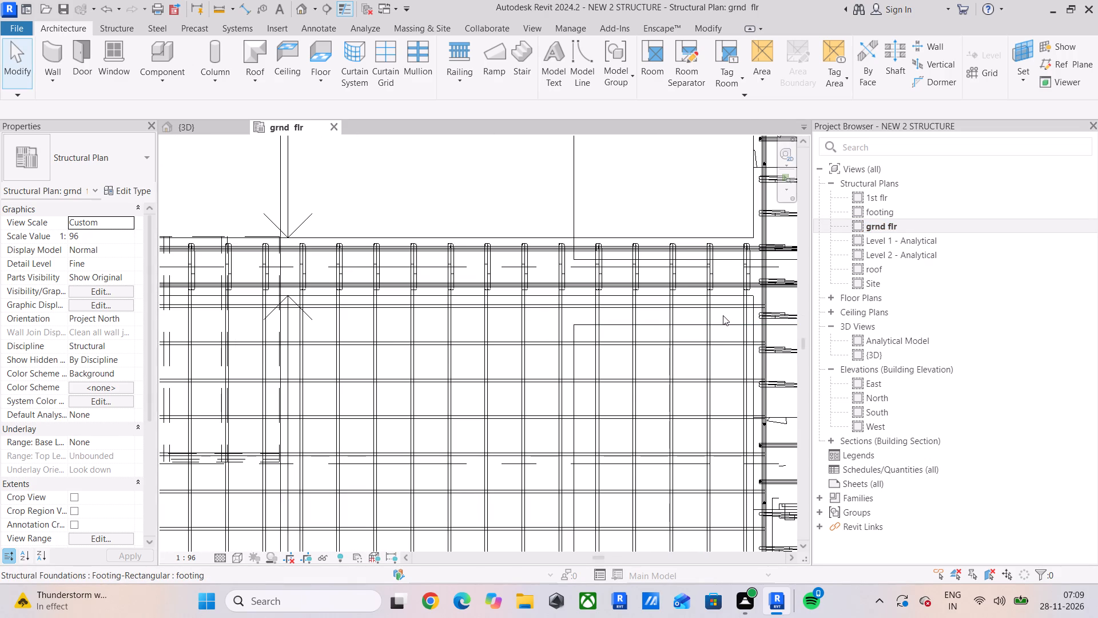
{"action": "scroll", "coordinate": [723, 315], "scroll_direction": "up", "scroll_amount": 3}
{"action": "left_click_drag", "start_coordinate": [723, 316], "coordinate": [283, 323]}
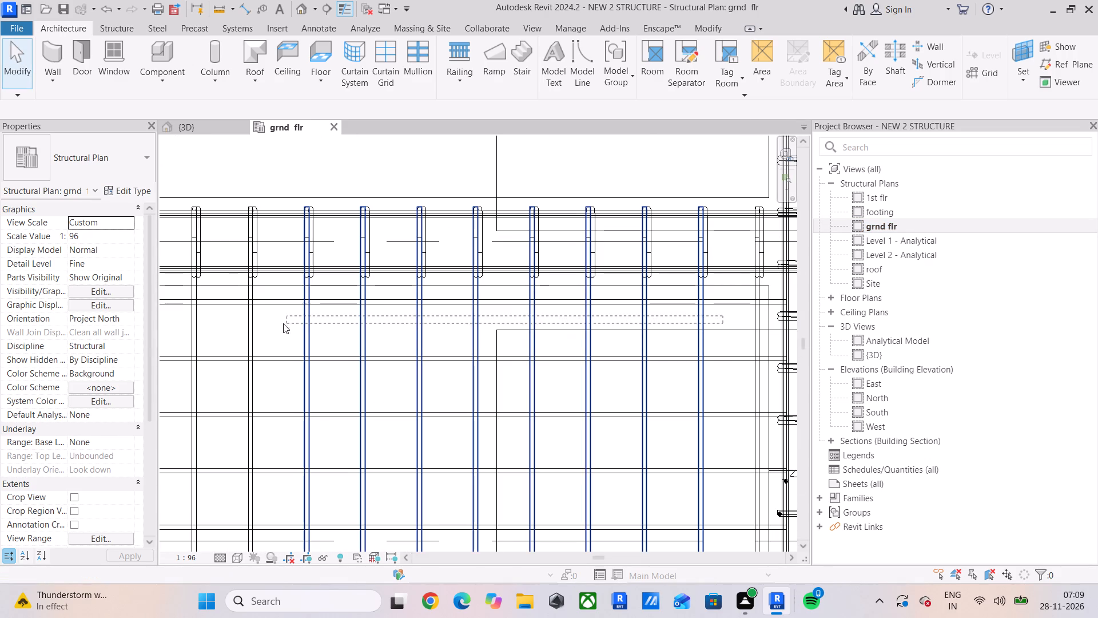
{"action": "left_click_drag", "start_coordinate": [283, 323], "coordinate": [177, 298]}
{"action": "scroll", "coordinate": [177, 298], "scroll_direction": "down", "scroll_amount": 3}
{"action": "middle_click_drag", "start_coordinate": [253, 328], "coordinate": [687, 344]}
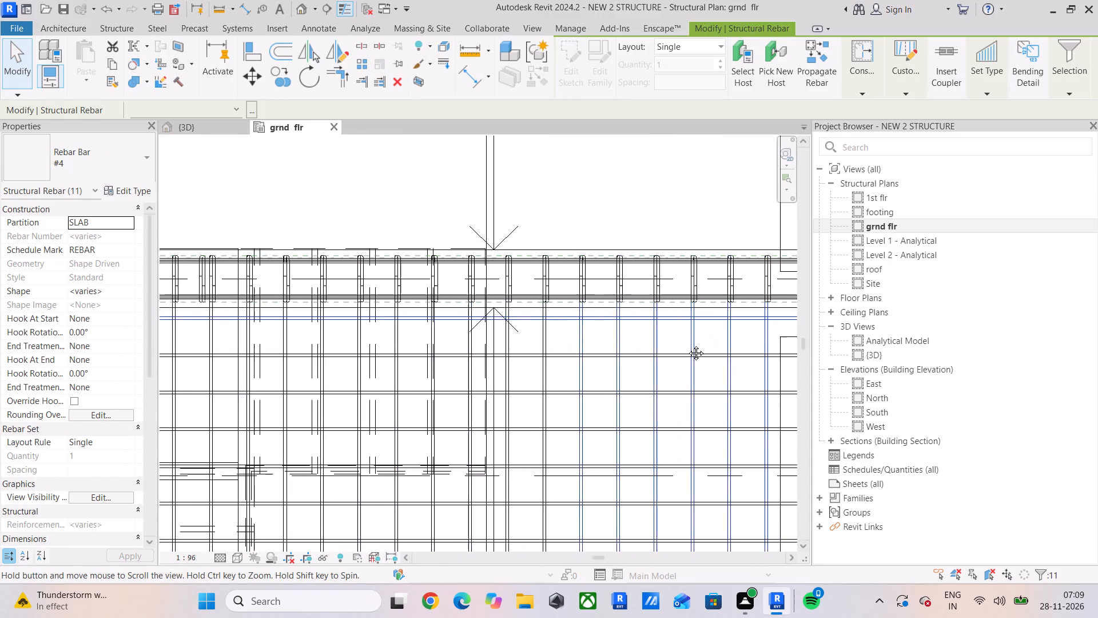
{"action": "middle_click_drag", "start_coordinate": [687, 344], "coordinate": [703, 344]}
{"action": "left_click_drag", "start_coordinate": [620, 329], "coordinate": [295, 331], "text": "ctrl"}
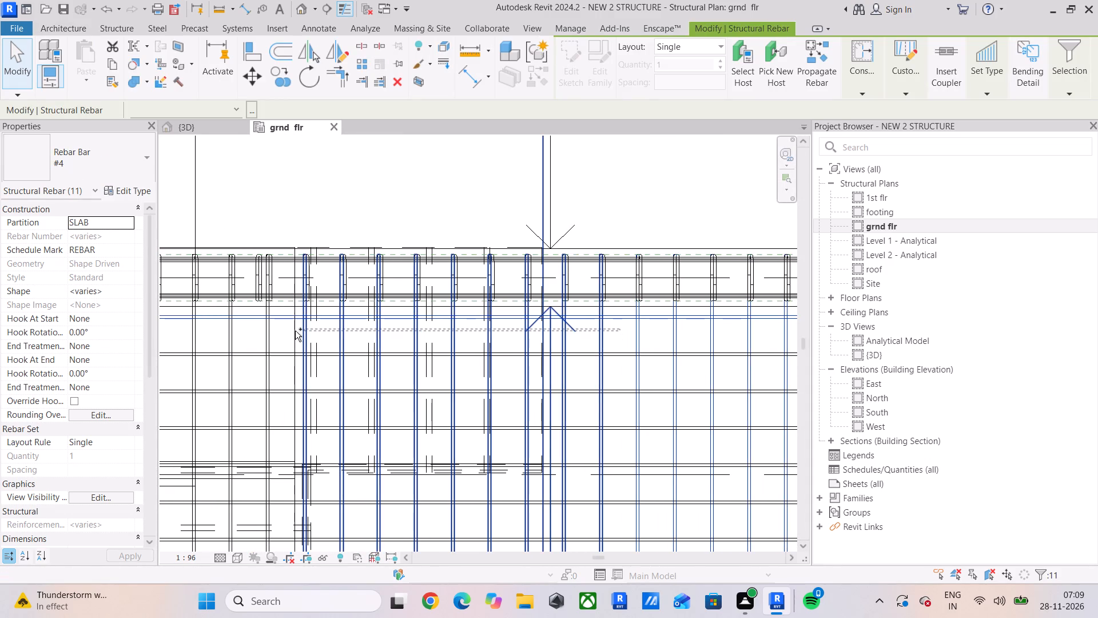
{"action": "left_click_drag", "start_coordinate": [295, 331], "coordinate": [183, 326], "text": "ctrl"}
{"action": "middle_click_drag", "start_coordinate": [193, 331], "coordinate": [404, 332]}
{"action": "left_click_drag", "start_coordinate": [379, 334], "coordinate": [307, 339], "text": "ctrl"}
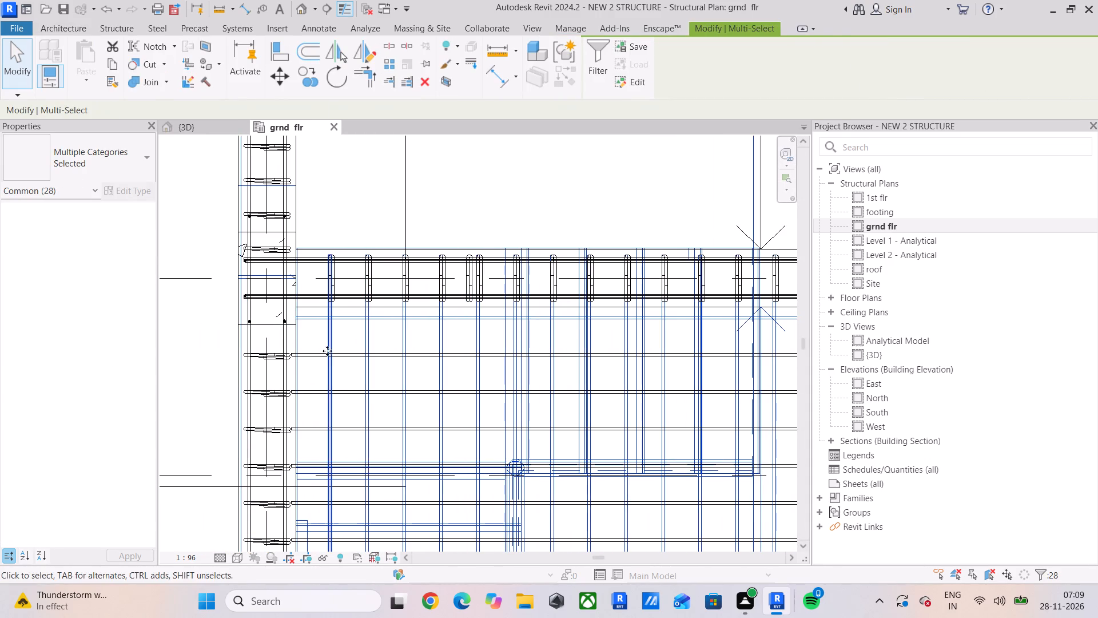
Add the crossing slab bars parallel to the numbered grids to the selection, down to the beam on grid 5.
{"action": "left_click_drag", "start_coordinate": [389, 335], "coordinate": [385, 437], "text": "ctrl"}
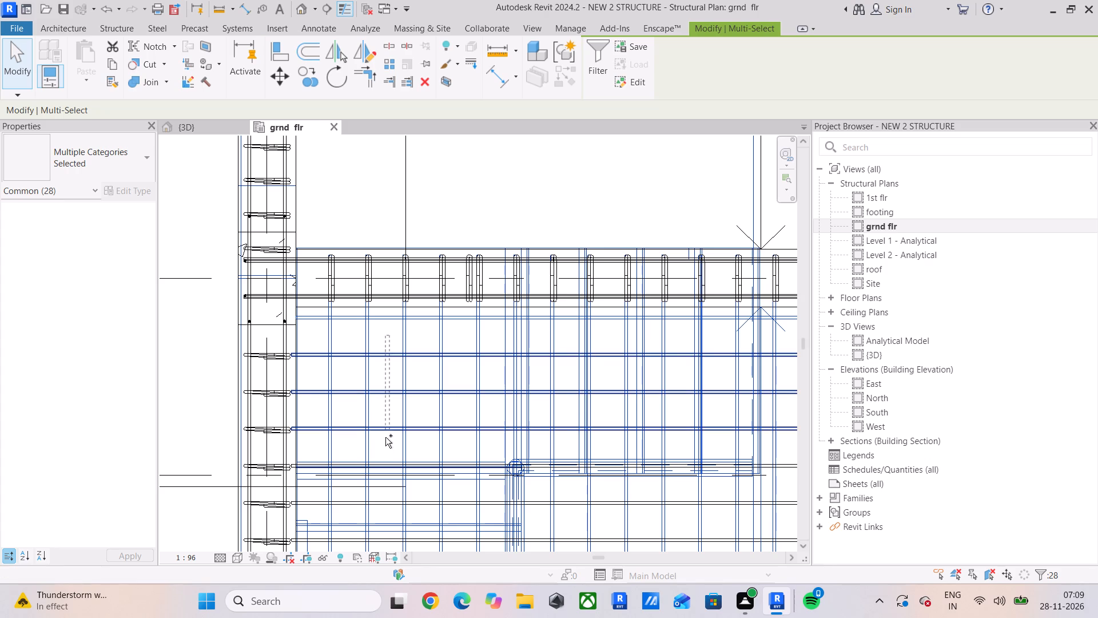
{"action": "left_click_drag", "start_coordinate": [385, 437], "coordinate": [384, 512], "text": "ctrl"}
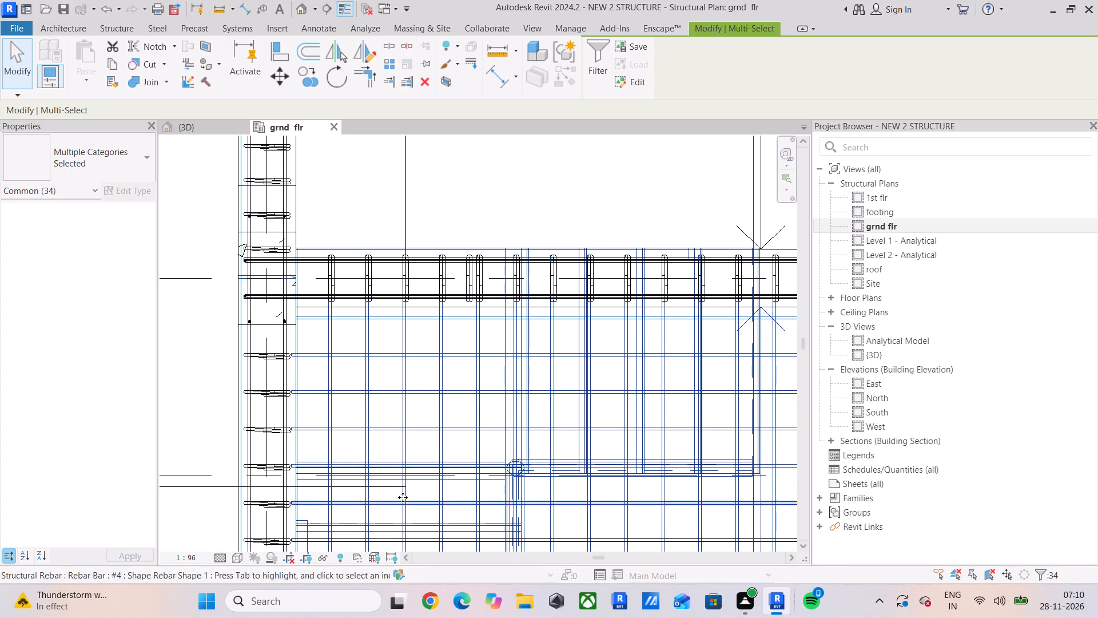
{"action": "scroll", "coordinate": [419, 485], "scroll_direction": "down", "scroll_amount": 3}
{"action": "middle_click_drag", "start_coordinate": [423, 478], "coordinate": [392, 286]}
{"action": "middle_click_drag", "start_coordinate": [479, 335], "coordinate": [309, 278]}
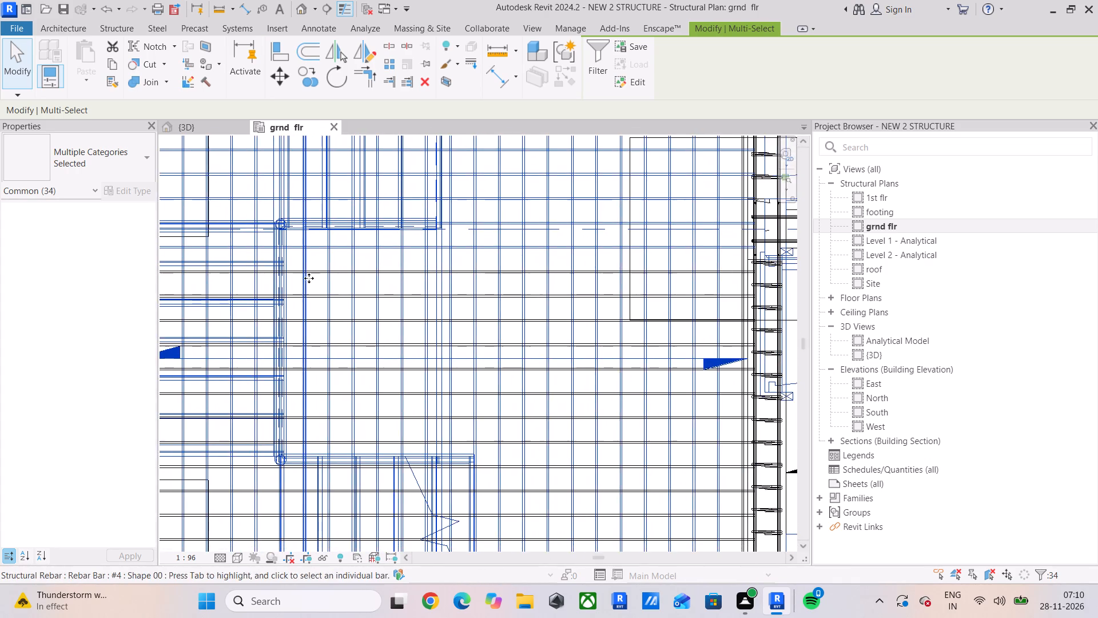
{"action": "scroll", "coordinate": [385, 236], "scroll_direction": "up", "scroll_amount": 3}
{"action": "left_click_drag", "start_coordinate": [323, 272], "coordinate": [315, 351], "text": "ctrl"}
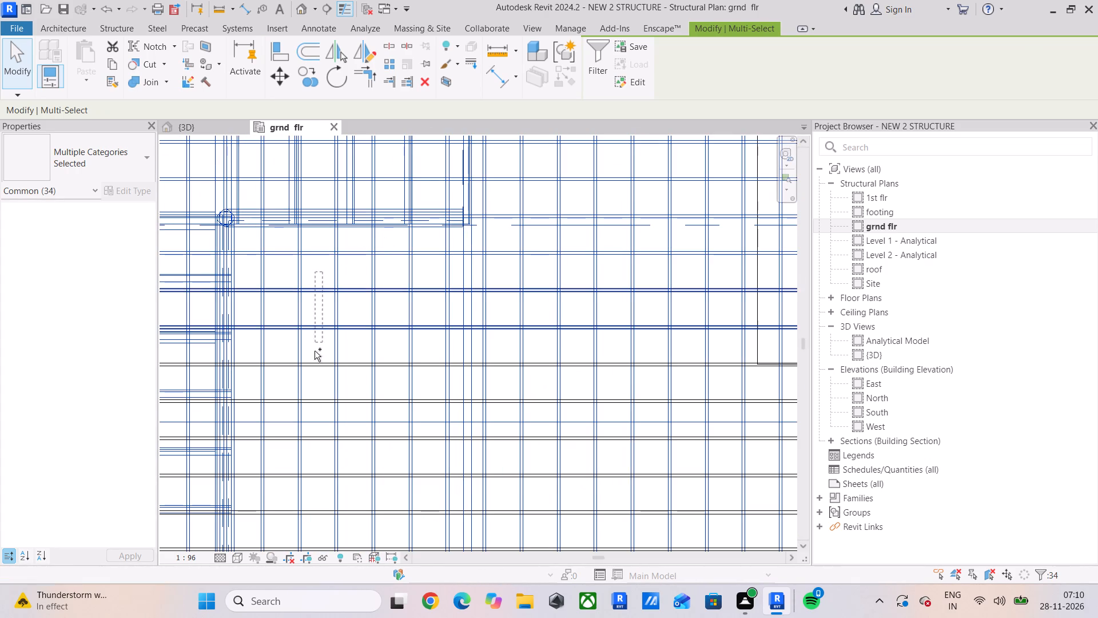
{"action": "left_click_drag", "start_coordinate": [315, 351], "coordinate": [316, 528], "text": "ctrl"}
{"action": "scroll", "coordinate": [361, 435], "scroll_direction": "down", "scroll_amount": 3}
{"action": "middle_click_drag", "start_coordinate": [368, 425], "coordinate": [321, 164]}
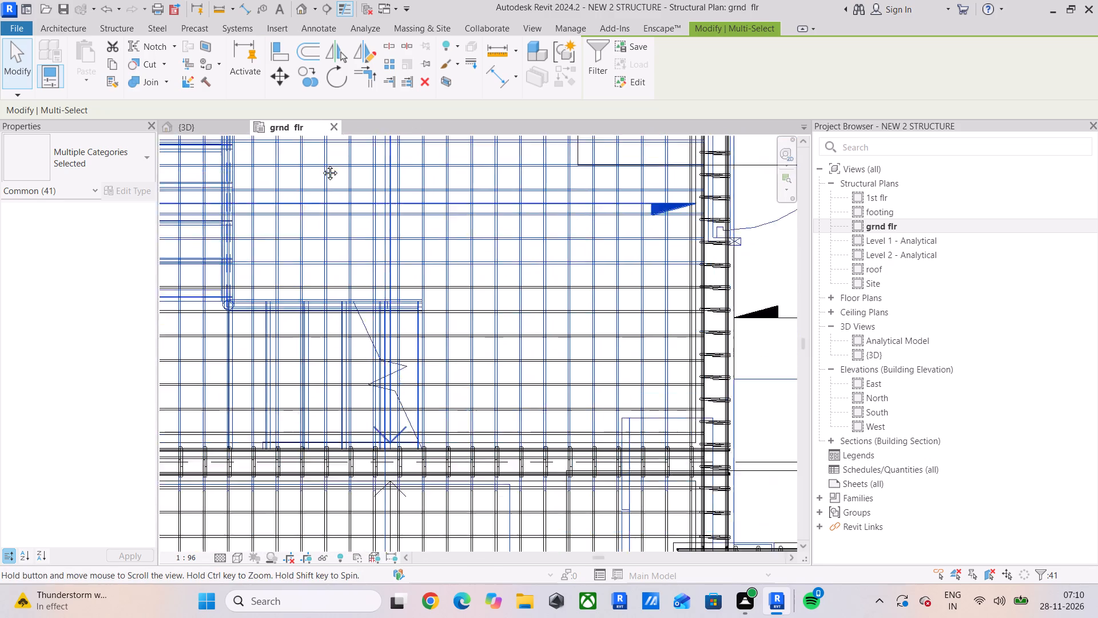
{"action": "middle_click_drag", "start_coordinate": [321, 164], "coordinate": [321, 159]}
{"action": "scroll", "coordinate": [464, 244], "scroll_direction": "up", "scroll_amount": 4}
{"action": "left_click_drag", "start_coordinate": [447, 223], "coordinate": [449, 353], "text": "ctrl"}
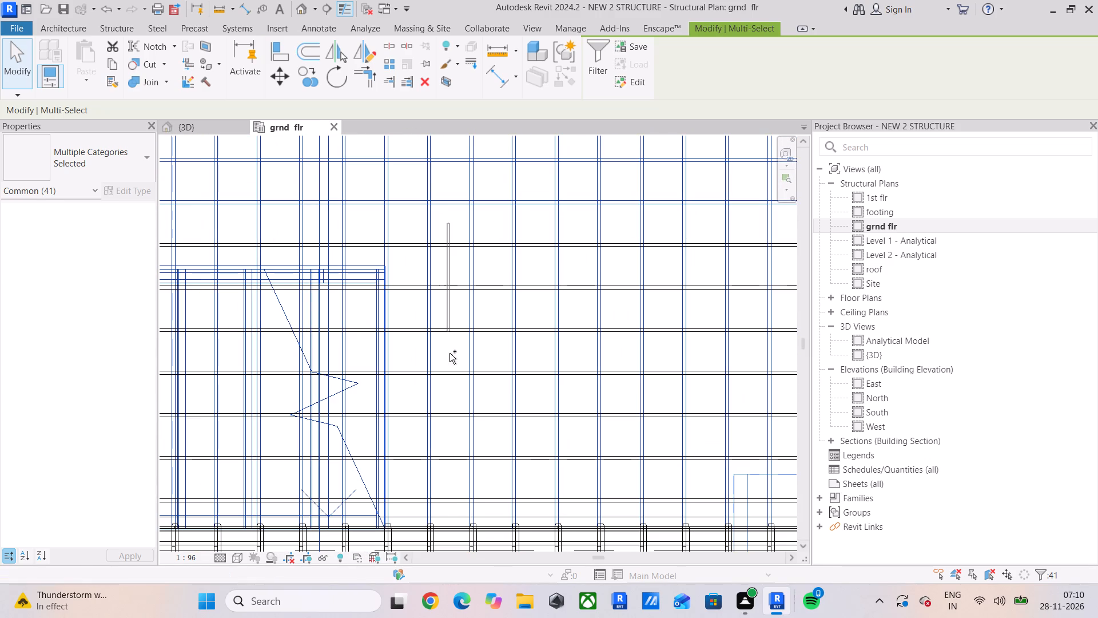
{"action": "left_click_drag", "start_coordinate": [449, 353], "coordinate": [443, 503], "text": "ctrl"}
{"action": "scroll", "coordinate": [529, 308], "scroll_direction": "down", "scroll_amount": 2}
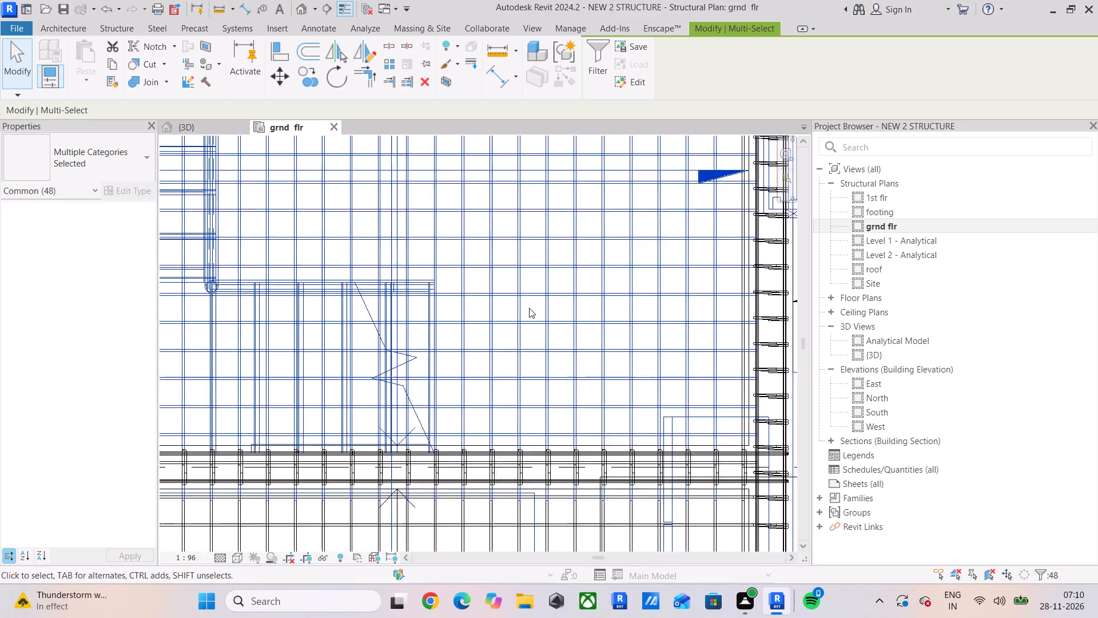
{"action": "scroll", "coordinate": [529, 308], "scroll_direction": "down", "scroll_amount": 2}
{"action": "scroll", "coordinate": [541, 234], "scroll_direction": "down", "scroll_amount": 3}
{"action": "middle_click_drag", "start_coordinate": [541, 234], "coordinate": [551, 271]}
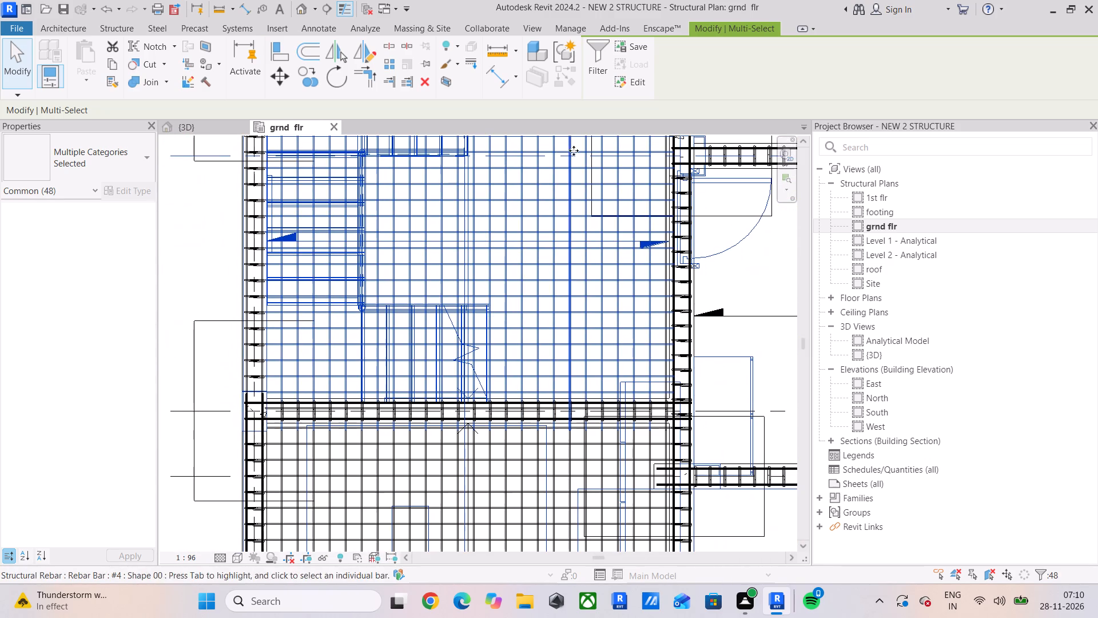
Filter the selection to keep only the Structural Rebar category.
{"action": "left_click", "coordinate": [591, 86]}
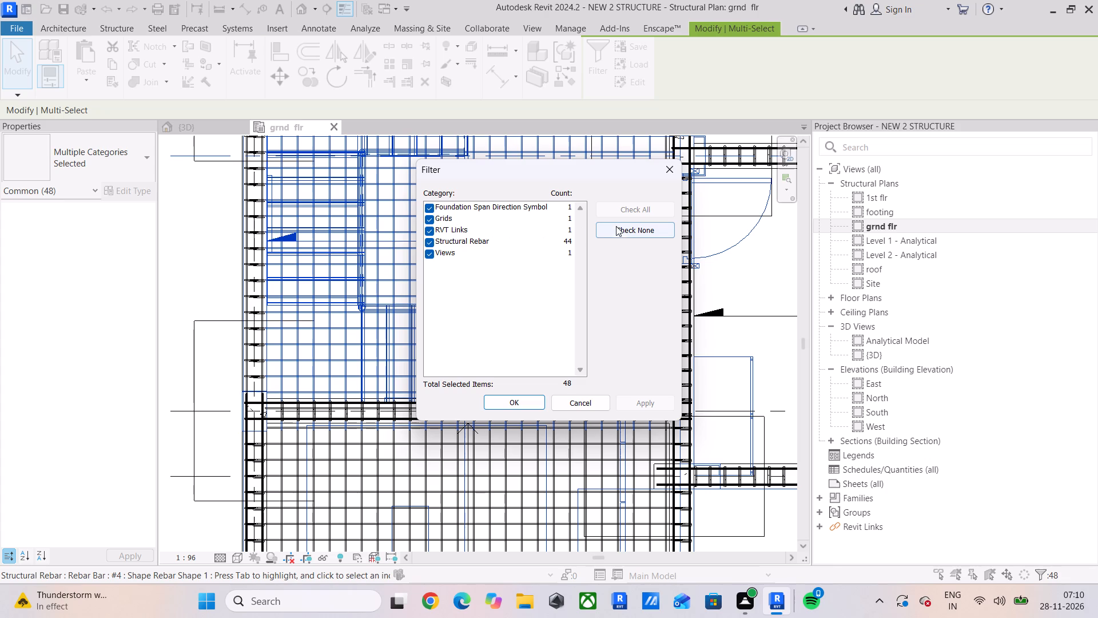
{"action": "left_click", "coordinate": [617, 228]}
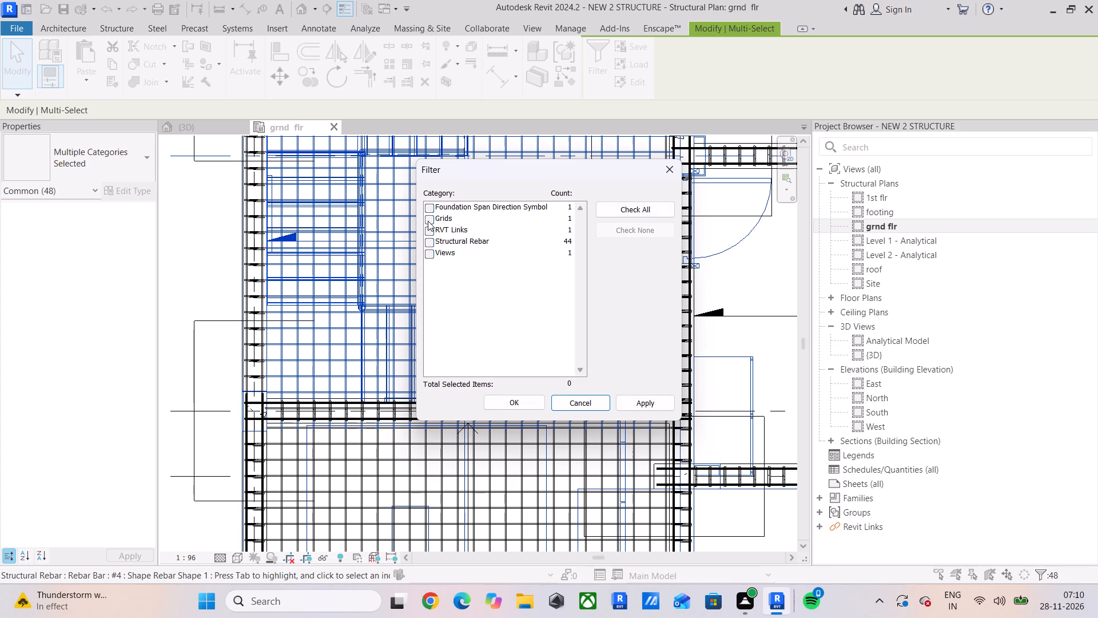
{"action": "left_click", "coordinate": [427, 241]}
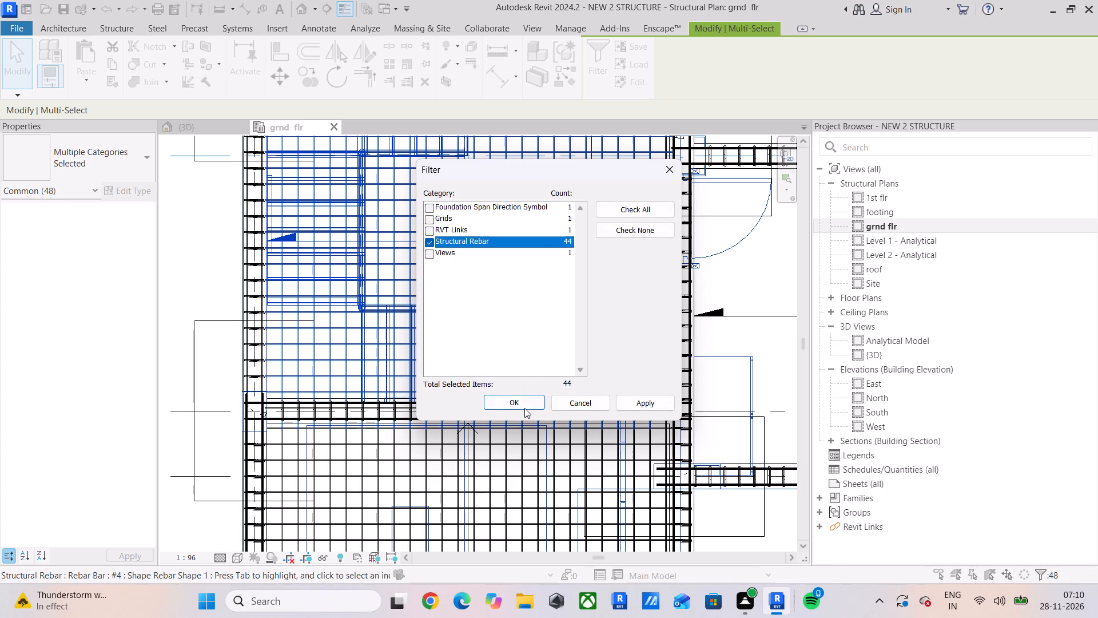
{"action": "left_click", "coordinate": [526, 406]}
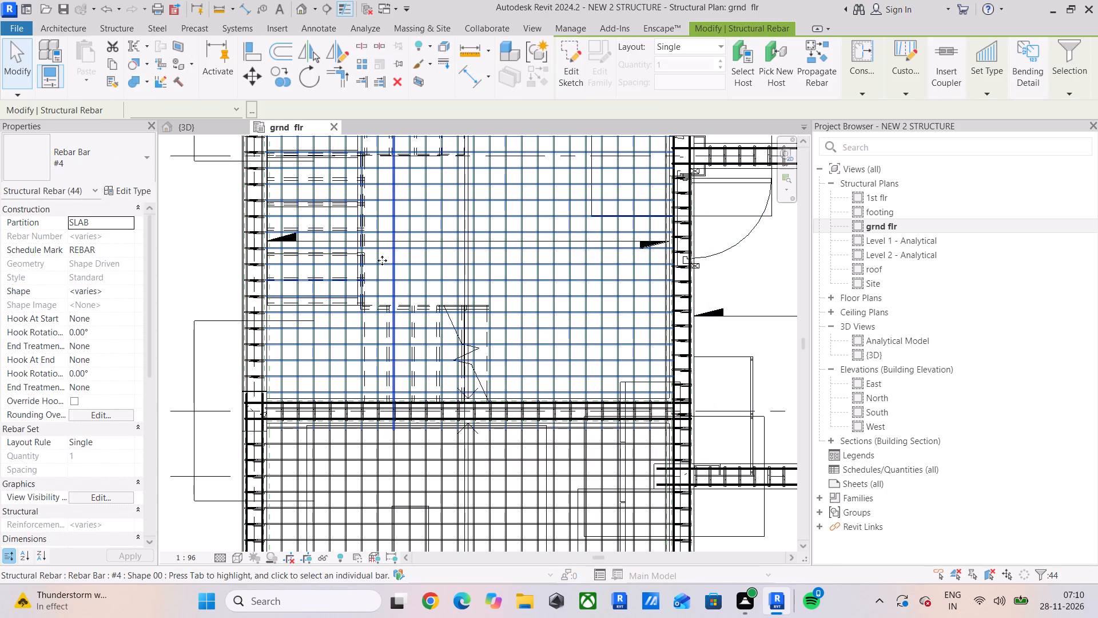
Copy the selected slab rebar from the bay's inner beam corner at grids A and 3 to the matching inner corner at grids A and 1.
{"action": "middle_click_drag", "start_coordinate": [382, 260], "coordinate": [375, 294]}
{"action": "scroll", "coordinate": [322, 272], "scroll_direction": "up", "scroll_amount": 2}
{"action": "middle_click_drag", "start_coordinate": [323, 270], "coordinate": [324, 396]}
{"action": "scroll", "coordinate": [367, 313], "scroll_direction": "down", "scroll_amount": 1}
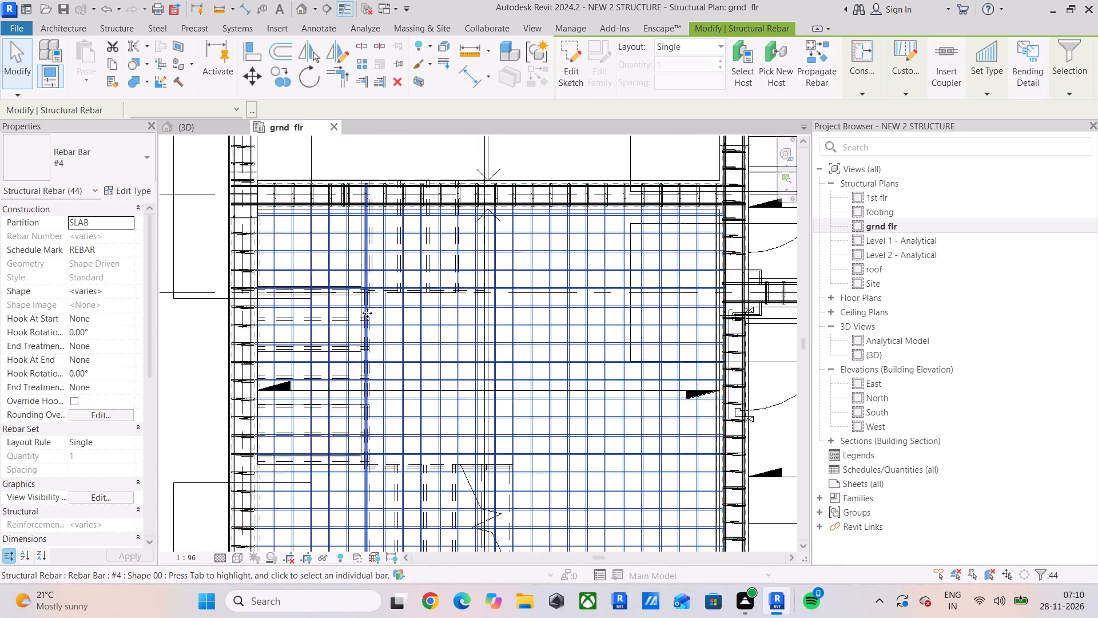
{"action": "scroll", "coordinate": [367, 313], "scroll_direction": "down", "scroll_amount": 2}
{"action": "middle_click_drag", "start_coordinate": [371, 305], "coordinate": [371, 354]}
{"action": "scroll", "coordinate": [427, 238], "scroll_direction": "down", "scroll_amount": 13}
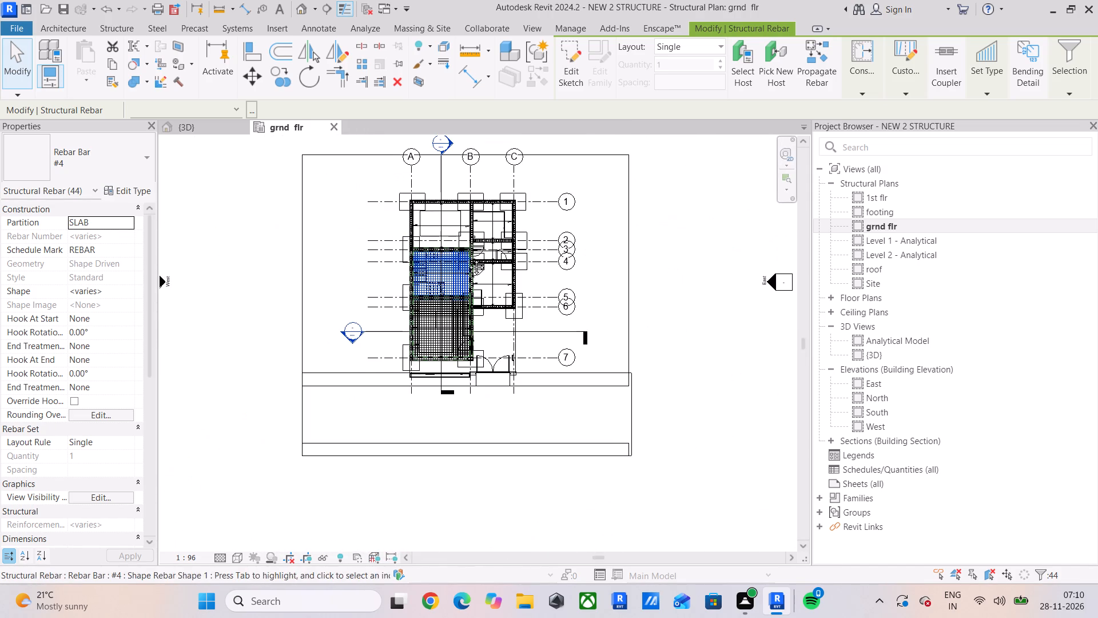
{"action": "middle_click_drag", "start_coordinate": [468, 259], "coordinate": [465, 279]}
{"action": "scroll", "coordinate": [440, 280], "scroll_direction": "up", "scroll_amount": 11}
{"action": "middle_click_drag", "start_coordinate": [367, 245], "coordinate": [364, 315]}
{"action": "scroll", "coordinate": [324, 282], "scroll_direction": "up", "scroll_amount": 10}
{"action": "scroll", "coordinate": [324, 172], "scroll_direction": "down", "scroll_amount": 2}
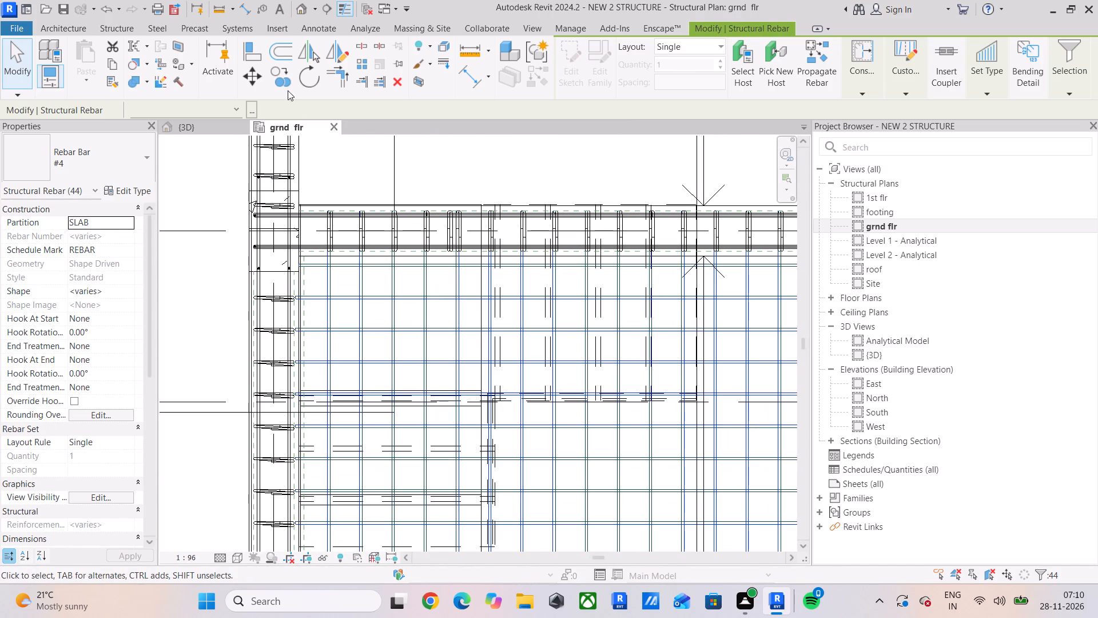
{"action": "left_click", "coordinate": [277, 70]}
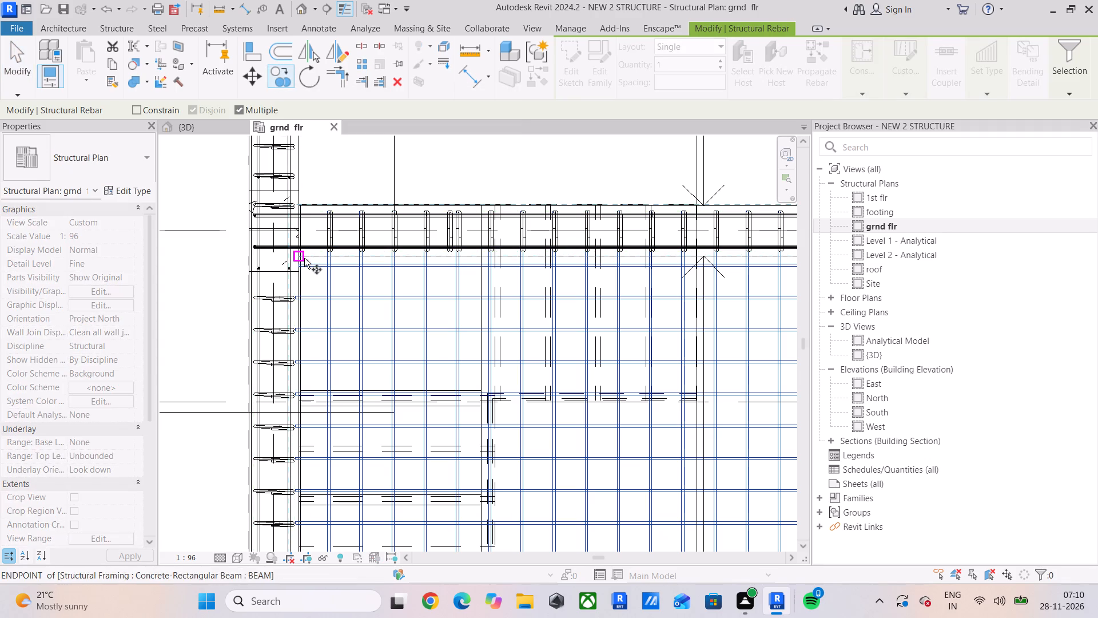
{"action": "left_click", "coordinate": [304, 258]}
{"action": "scroll", "coordinate": [309, 200], "scroll_direction": "down", "scroll_amount": 4}
{"action": "middle_click_drag", "start_coordinate": [313, 192], "coordinate": [266, 438]}
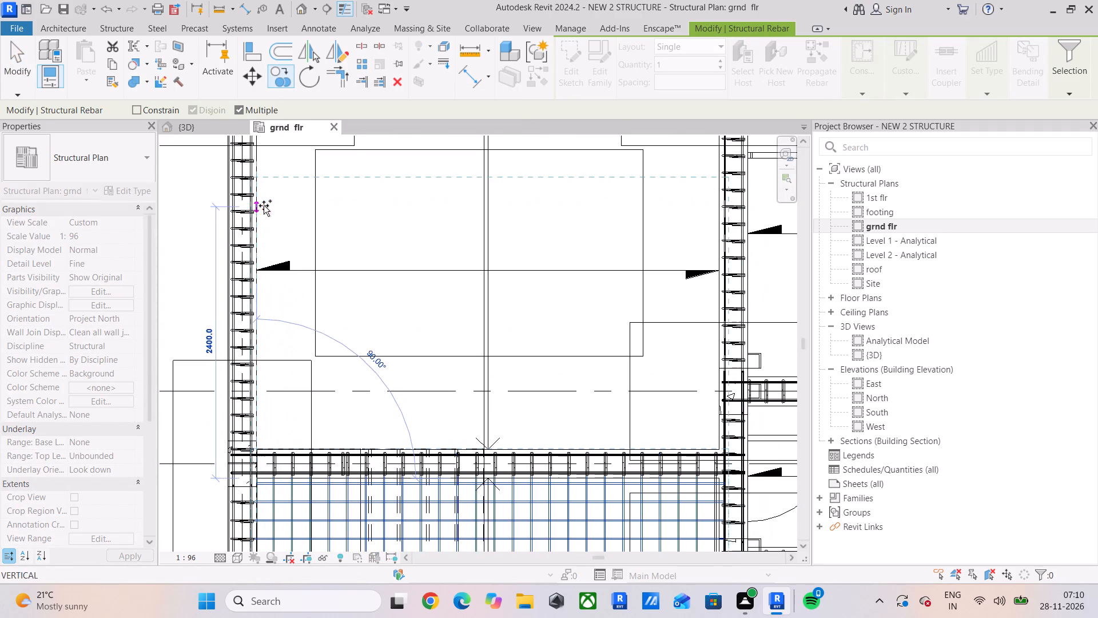
{"action": "middle_click_drag", "start_coordinate": [264, 205], "coordinate": [237, 449]}
{"action": "scroll", "coordinate": [232, 347], "scroll_direction": "up", "scroll_amount": 4}
{"action": "left_click", "coordinate": [233, 328]}
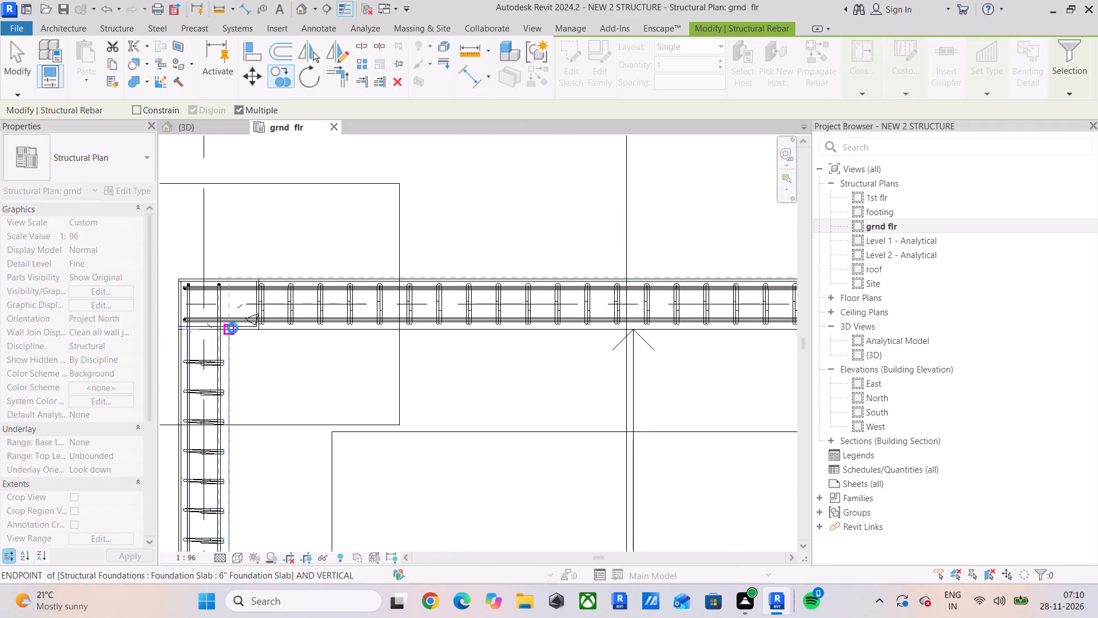
{"action": "scroll", "coordinate": [233, 328], "scroll_direction": "down", "scroll_amount": 3}
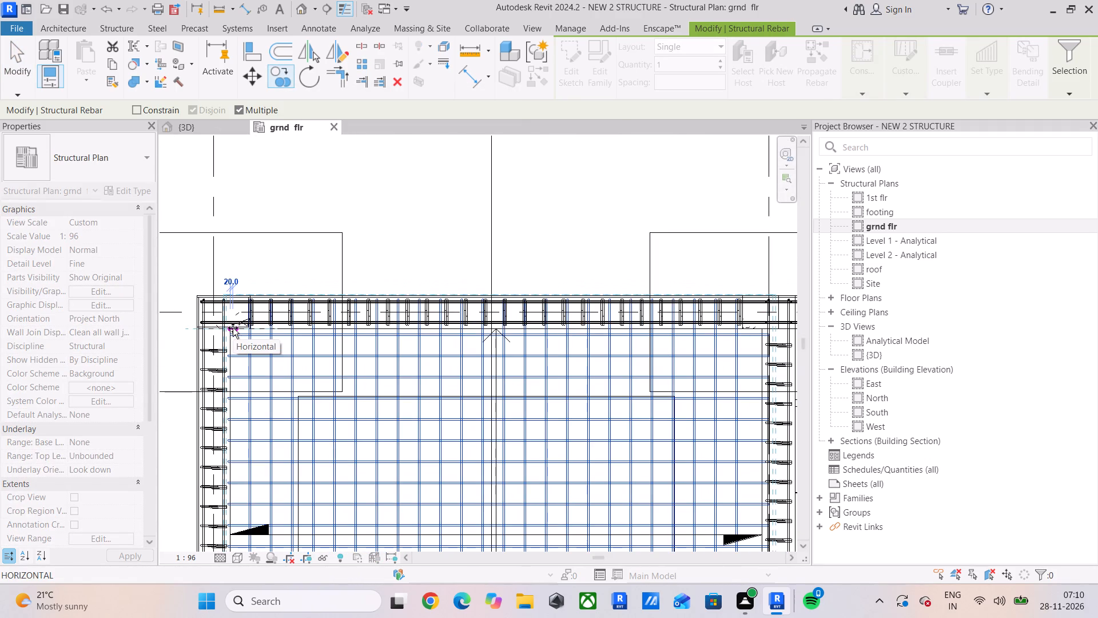
{"action": "middle_click_drag", "start_coordinate": [295, 385], "coordinate": [293, 137]}
{"action": "scroll", "coordinate": [329, 320], "scroll_direction": "down", "scroll_amount": 2}
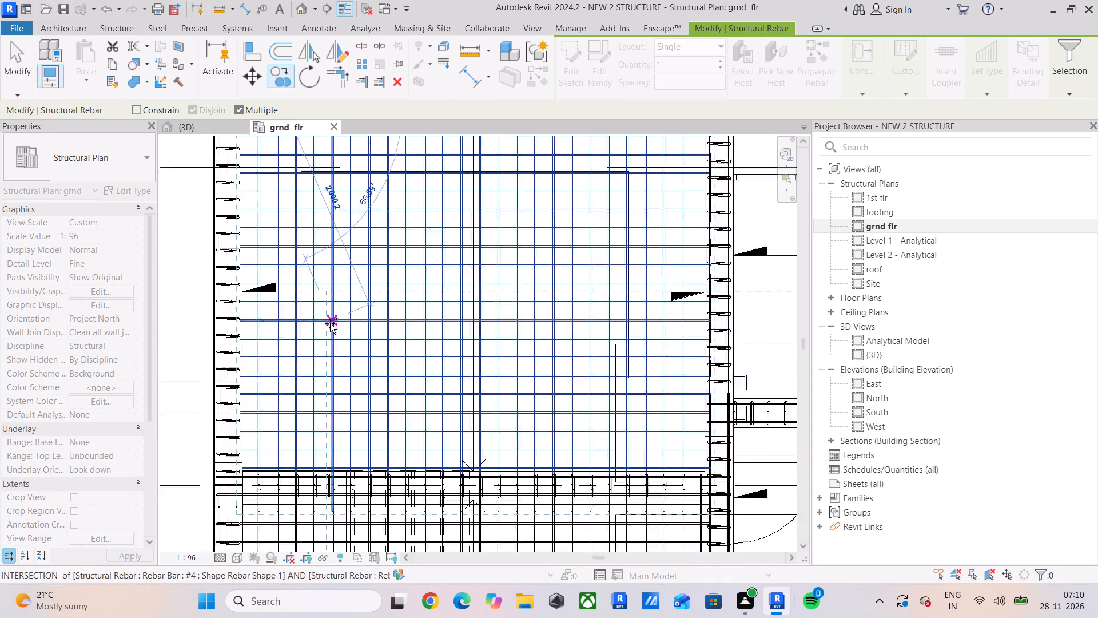
{"action": "middle_click_drag", "start_coordinate": [331, 324], "coordinate": [320, 230]}
{"action": "scroll", "coordinate": [327, 353], "scroll_direction": "up", "scroll_amount": 4}
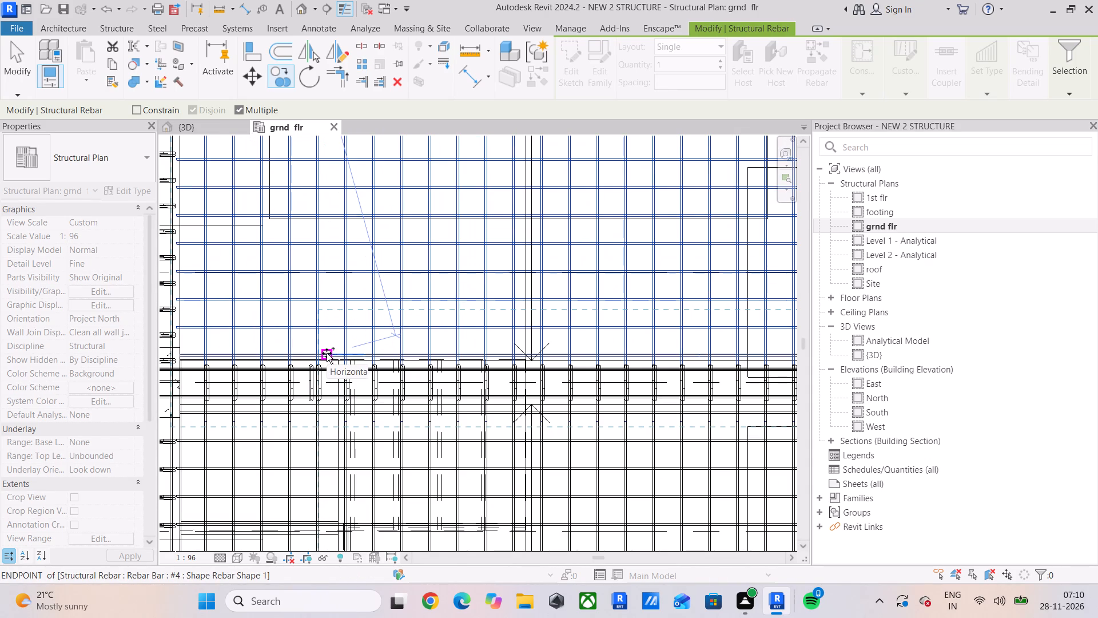
{"action": "scroll", "coordinate": [327, 351], "scroll_direction": "up", "scroll_amount": 4}
{"action": "key", "text": "Escape"}
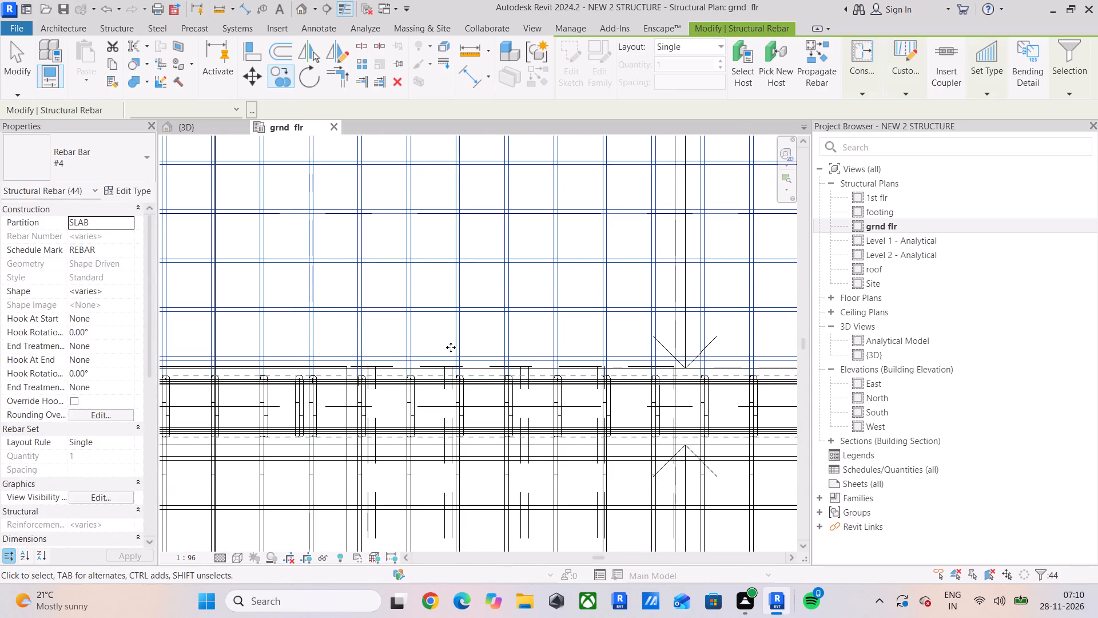
{"action": "scroll", "coordinate": [454, 347], "scroll_direction": "down", "scroll_amount": 9}
{"action": "middle_click_drag", "start_coordinate": [498, 338], "coordinate": [455, 313]}
{"action": "scroll", "coordinate": [335, 312], "scroll_direction": "up", "scroll_amount": 5}
{"action": "key", "text": "Escape"}
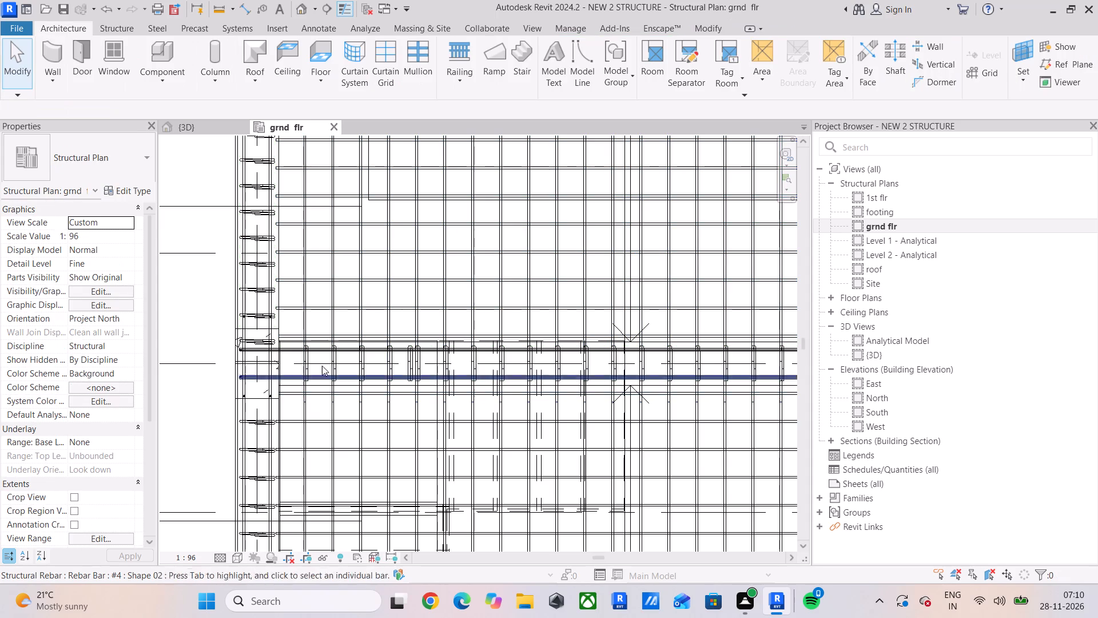
Temporarily hide the linked NEW2.rvt model in the ground-floor plan.
{"action": "scroll", "coordinate": [296, 349], "scroll_direction": "up", "scroll_amount": 6}
{"action": "scroll", "coordinate": [296, 349], "scroll_direction": "down", "scroll_amount": 6}
{"action": "scroll", "coordinate": [366, 349], "scroll_direction": "down", "scroll_amount": 5}
{"action": "middle_click_drag", "start_coordinate": [419, 351], "coordinate": [415, 352]}
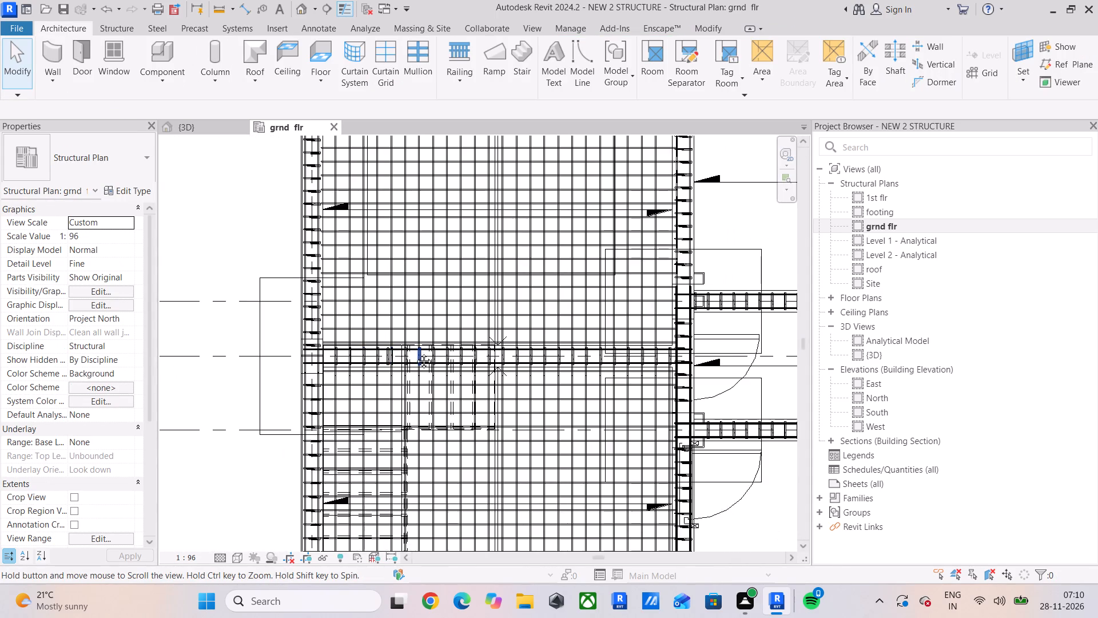
{"action": "middle_click_drag", "start_coordinate": [415, 352], "coordinate": [317, 335]}
{"action": "scroll", "coordinate": [345, 336], "scroll_direction": "down", "scroll_amount": 4}
{"action": "middle_click_drag", "start_coordinate": [408, 335], "coordinate": [299, 340]}
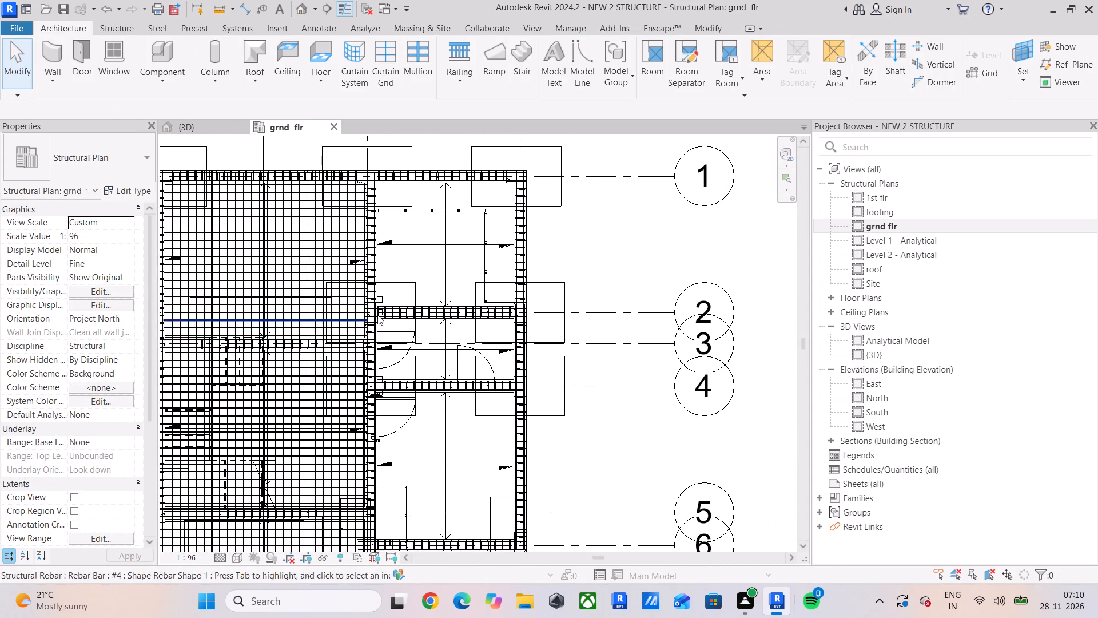
{"action": "middle_click_drag", "start_coordinate": [381, 312], "coordinate": [369, 328]}
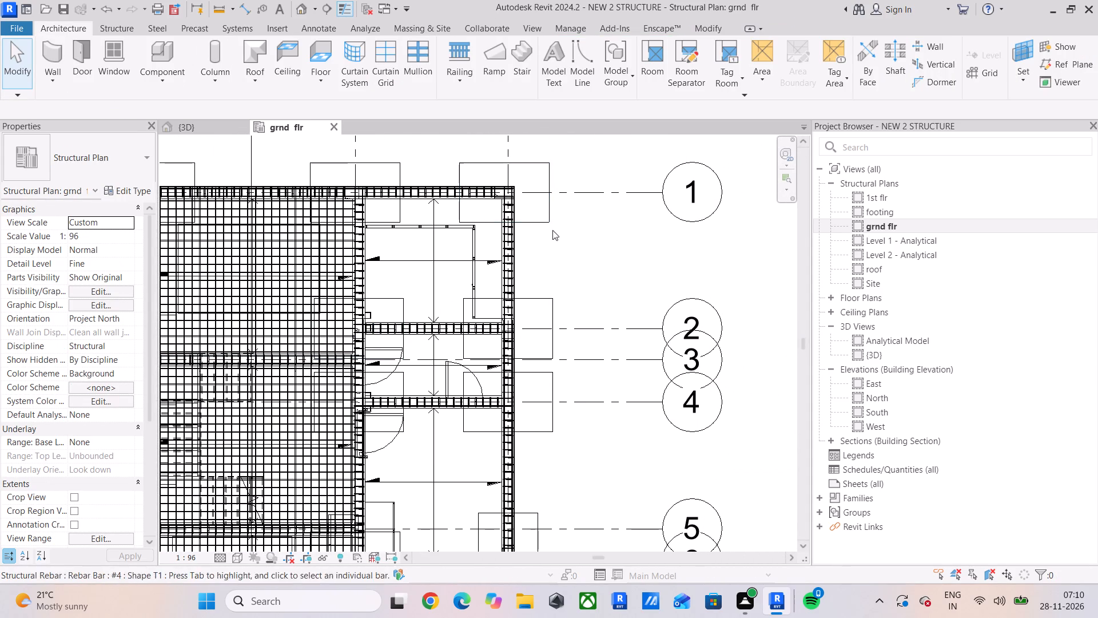
{"action": "scroll", "coordinate": [566, 228], "scroll_direction": "down", "scroll_amount": 5}
{"action": "left_click", "coordinate": [741, 269]}
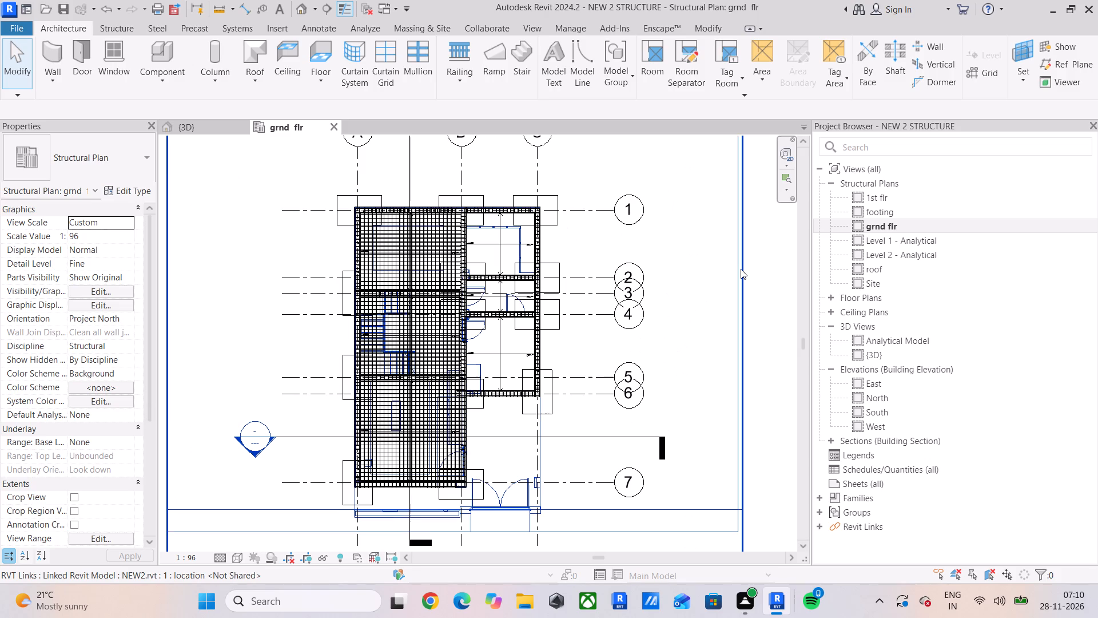
{"action": "key", "text": "h"}
{"action": "key", "text": "h"}
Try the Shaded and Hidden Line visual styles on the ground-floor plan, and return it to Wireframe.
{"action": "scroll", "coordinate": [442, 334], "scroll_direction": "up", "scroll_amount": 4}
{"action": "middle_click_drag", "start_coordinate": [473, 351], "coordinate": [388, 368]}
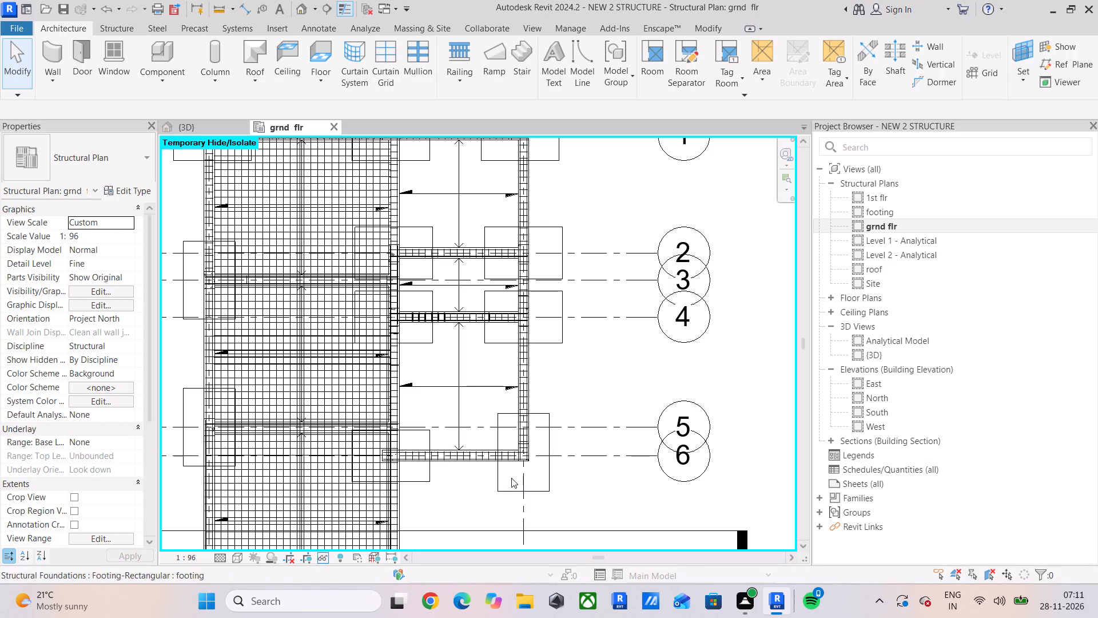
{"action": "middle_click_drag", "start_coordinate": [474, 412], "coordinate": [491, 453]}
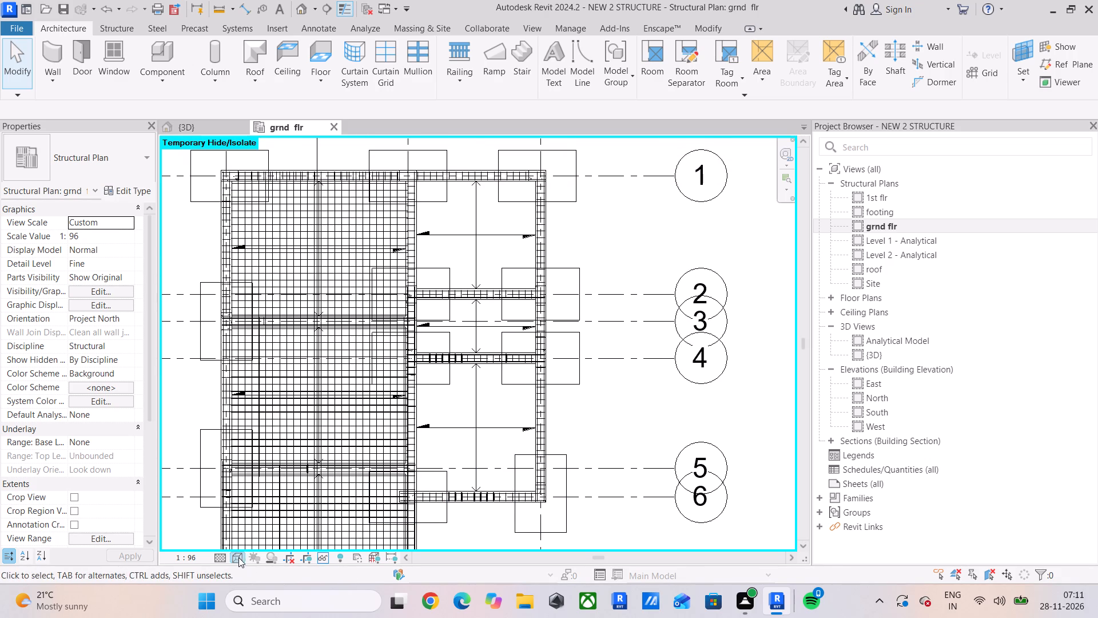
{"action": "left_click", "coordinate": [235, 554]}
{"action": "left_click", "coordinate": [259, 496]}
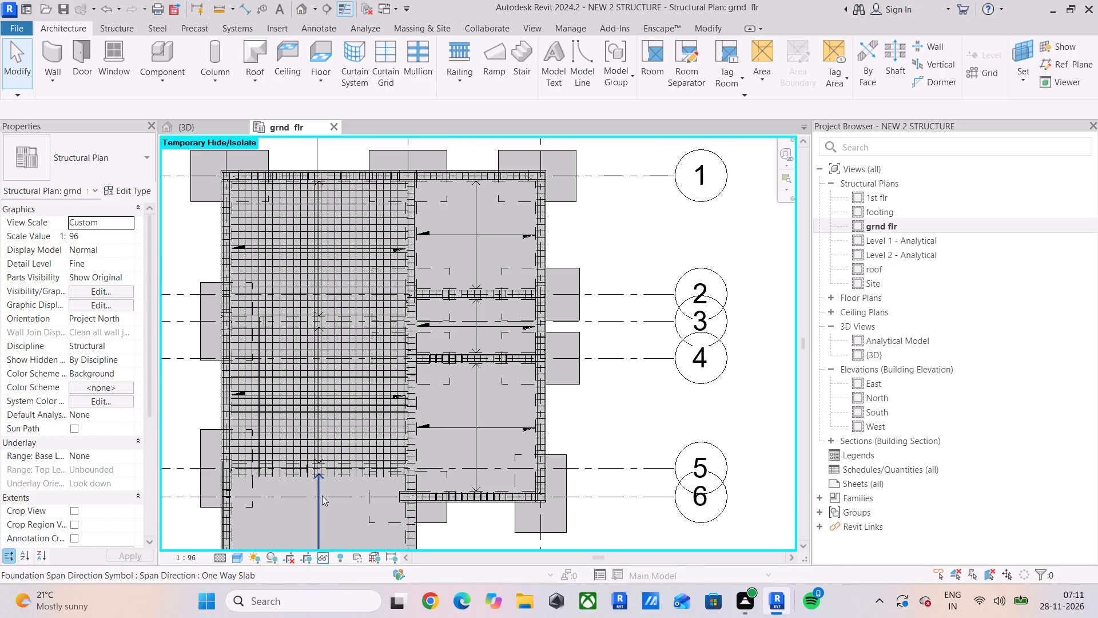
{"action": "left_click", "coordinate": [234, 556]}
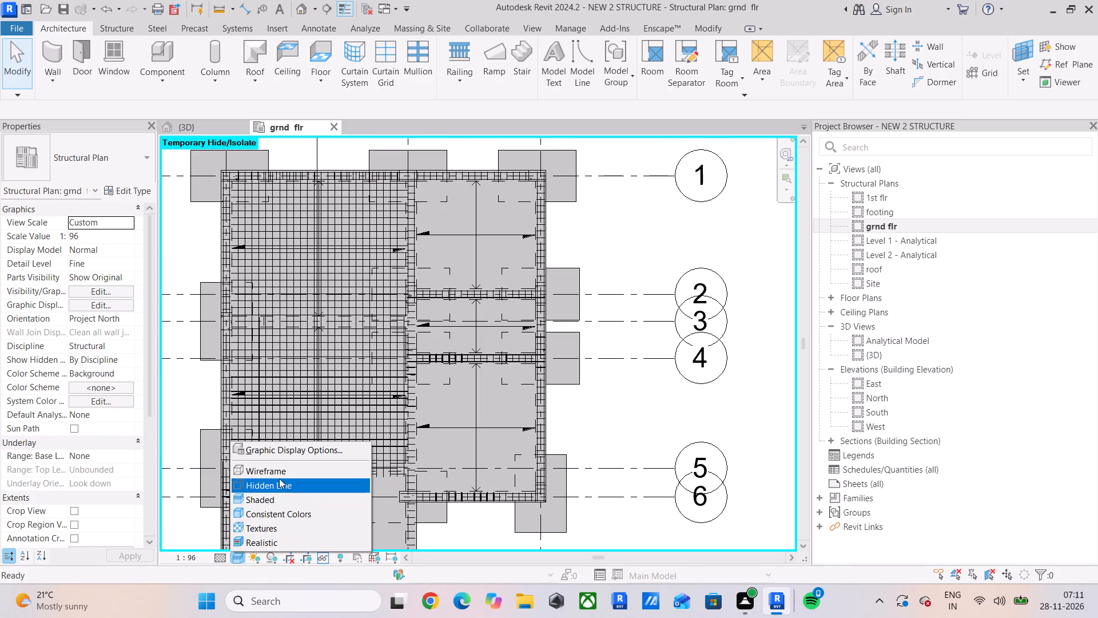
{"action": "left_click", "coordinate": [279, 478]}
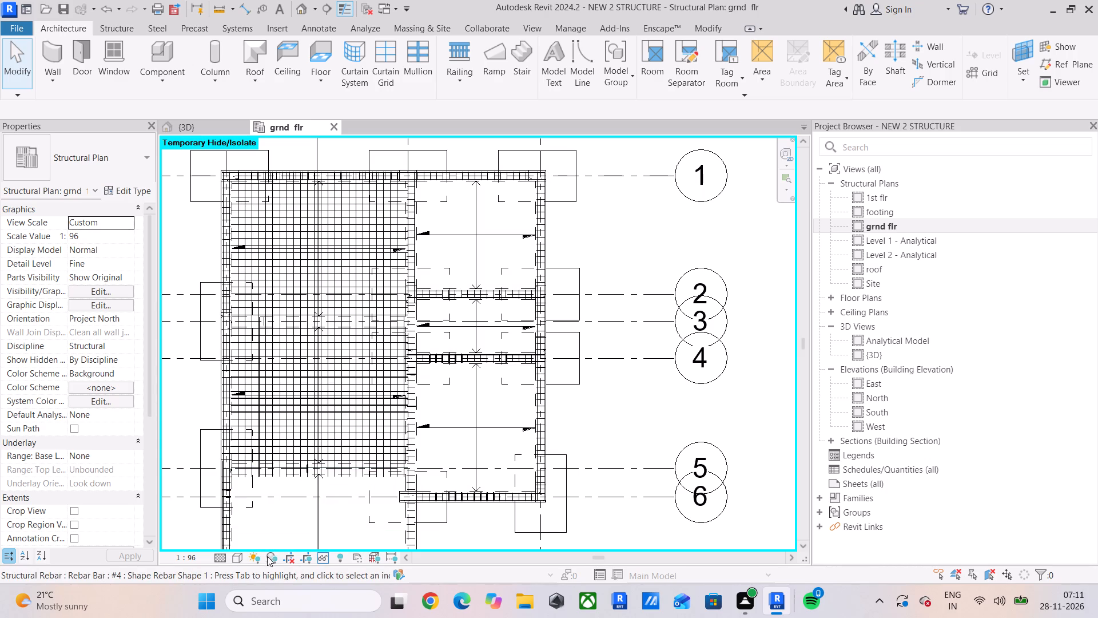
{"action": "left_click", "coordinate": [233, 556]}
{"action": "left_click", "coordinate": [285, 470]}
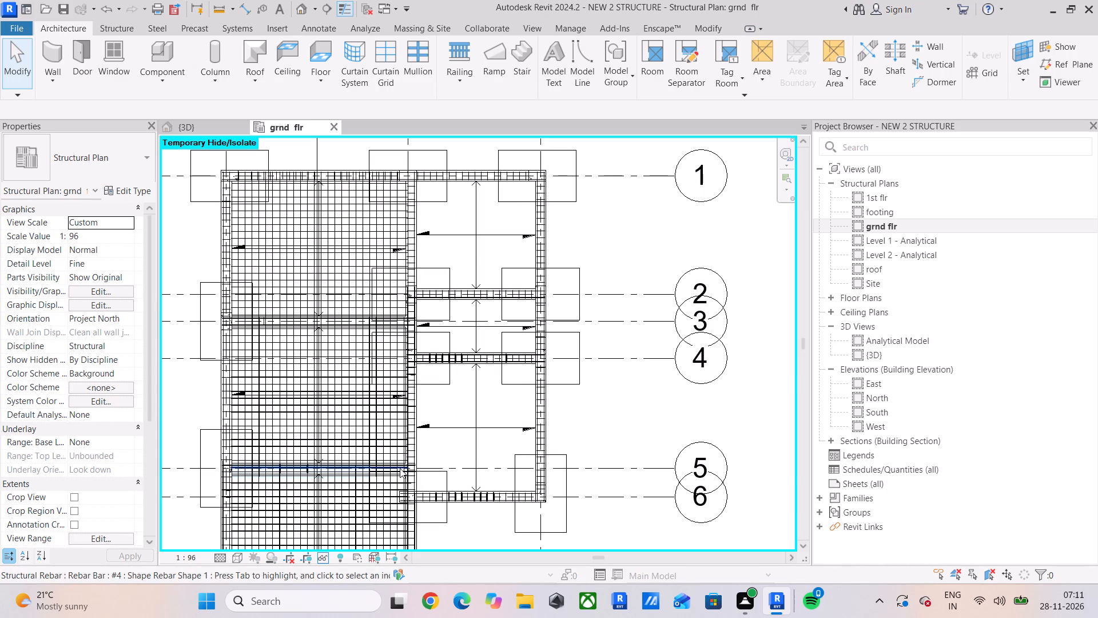
Align the two grid B beam stirrups nearest grid 5, on the grid 4 side, with their adjacent crossing slab bars.
{"action": "middle_click_drag", "start_coordinate": [400, 468], "coordinate": [429, 340]}
{"action": "scroll", "coordinate": [372, 402], "scroll_direction": "up", "scroll_amount": 5}
{"action": "scroll", "coordinate": [431, 399], "scroll_direction": "up", "scroll_amount": 5}
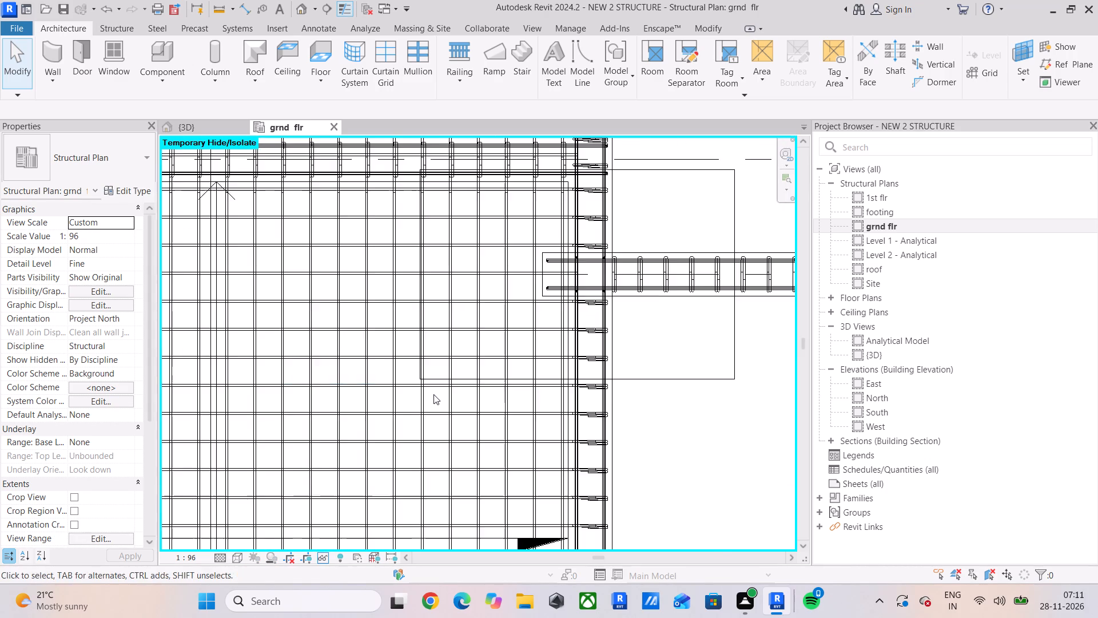
{"action": "middle_click_drag", "start_coordinate": [433, 394], "coordinate": [352, 497]}
{"action": "scroll", "coordinate": [435, 297], "scroll_direction": "up", "scroll_amount": 4}
{"action": "scroll", "coordinate": [435, 296], "scroll_direction": "down", "scroll_amount": 4}
{"action": "middle_click_drag", "start_coordinate": [435, 296], "coordinate": [299, 453]}
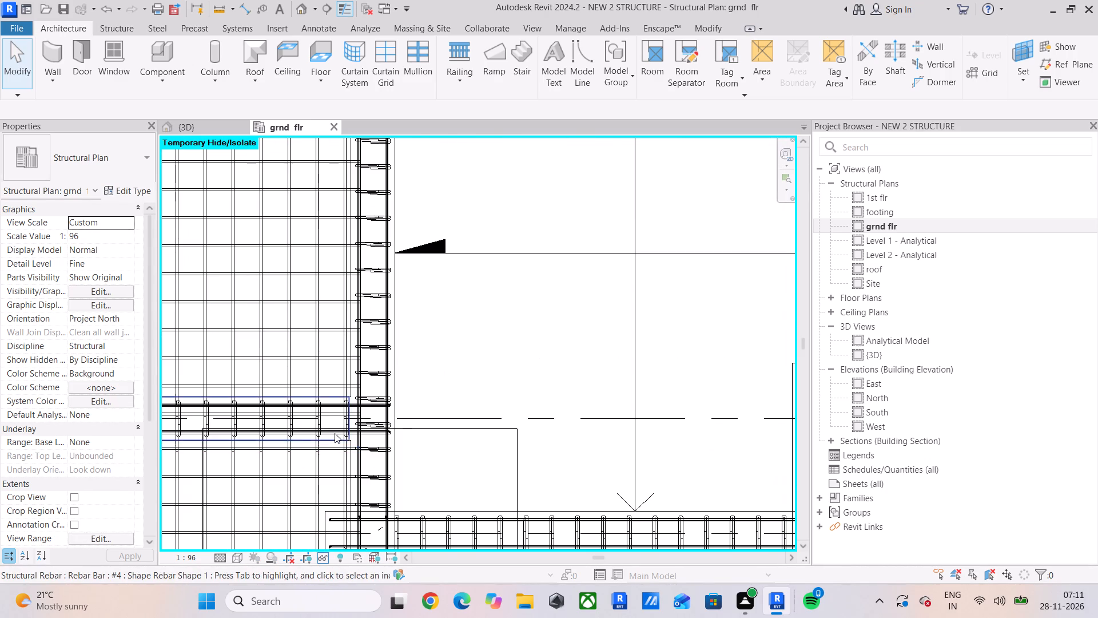
{"action": "scroll", "coordinate": [371, 378], "scroll_direction": "up", "scroll_amount": 4}
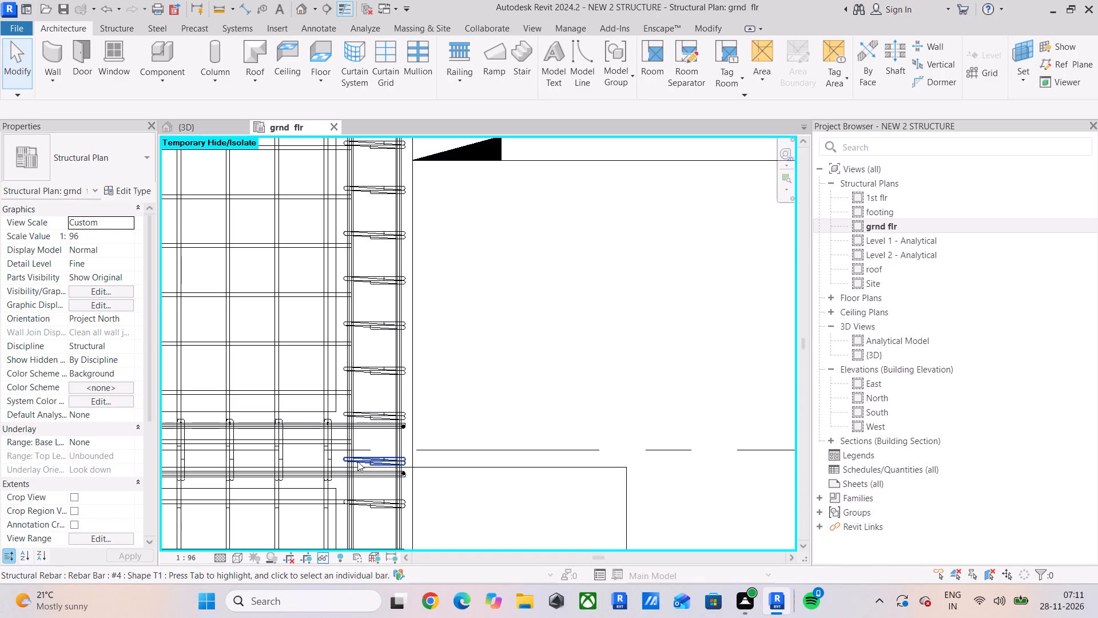
{"action": "middle_click_drag", "start_coordinate": [356, 450], "coordinate": [419, 482]}
{"action": "scroll", "coordinate": [403, 473], "scroll_direction": "down", "scroll_amount": 1}
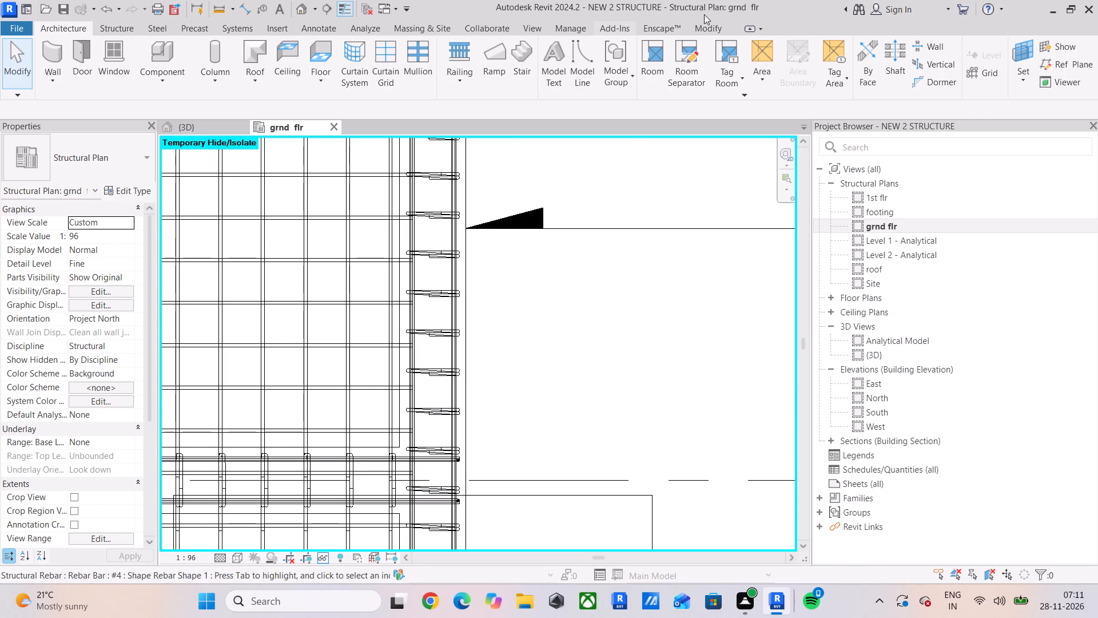
{"action": "left_click", "coordinate": [719, 25]}
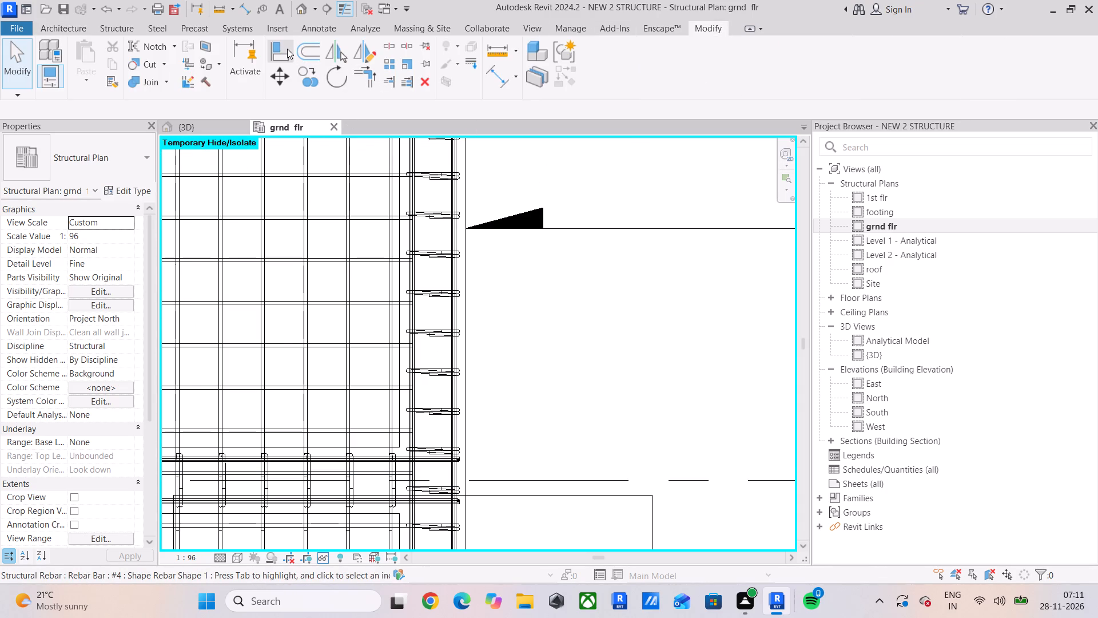
{"action": "left_click", "coordinate": [284, 49]}
{"action": "scroll", "coordinate": [472, 498], "scroll_direction": "up", "scroll_amount": 3}
{"action": "scroll", "coordinate": [347, 329], "scroll_direction": "up", "scroll_amount": 4}
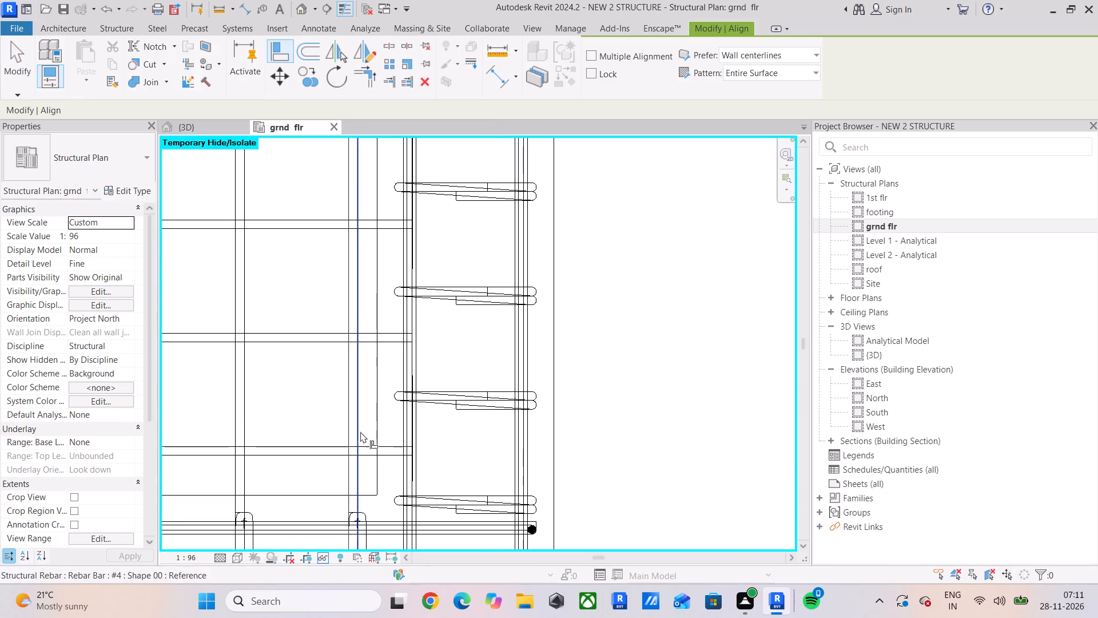
{"action": "left_click", "coordinate": [396, 443]}
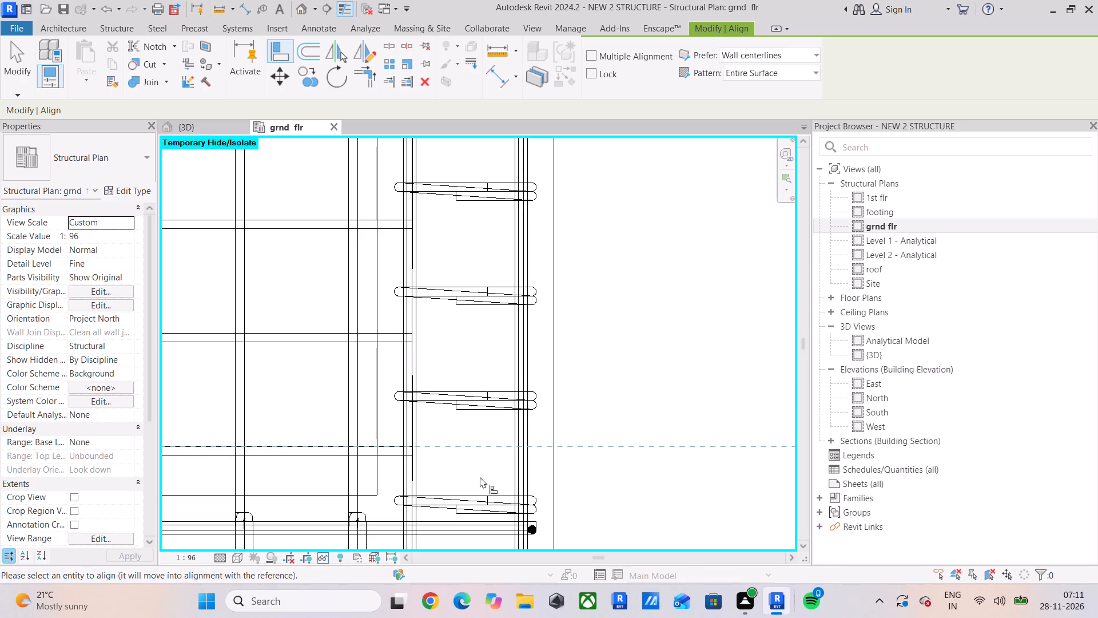
{"action": "left_click", "coordinate": [475, 492]}
{"action": "left_click", "coordinate": [391, 327]}
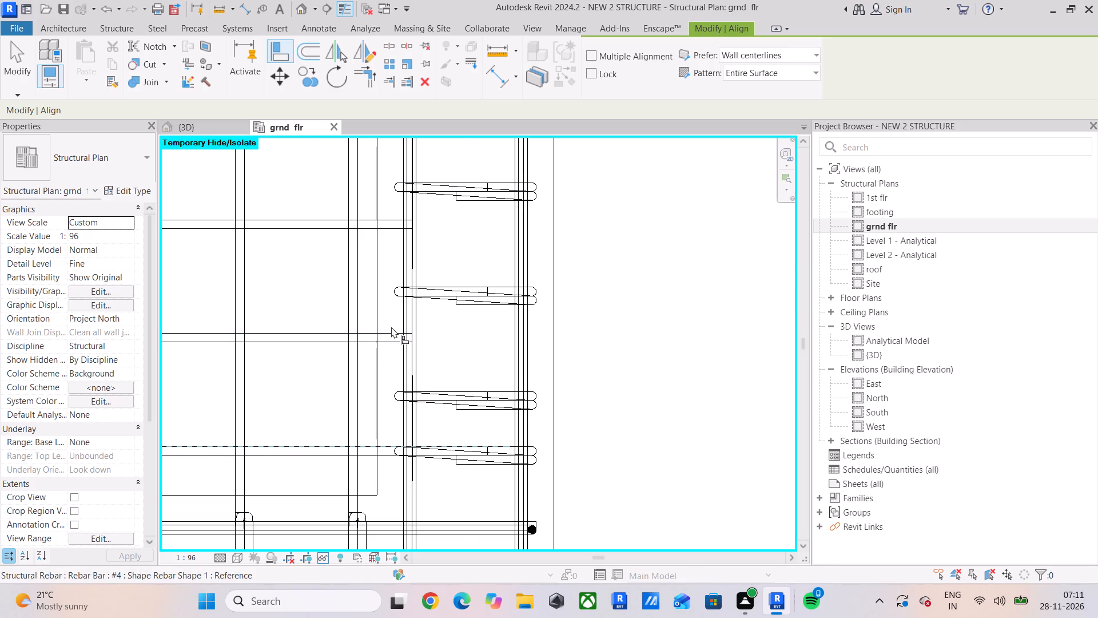
{"action": "left_click", "coordinate": [470, 387]}
{"action": "middle_click_drag", "start_coordinate": [469, 382], "coordinate": [485, 433]}
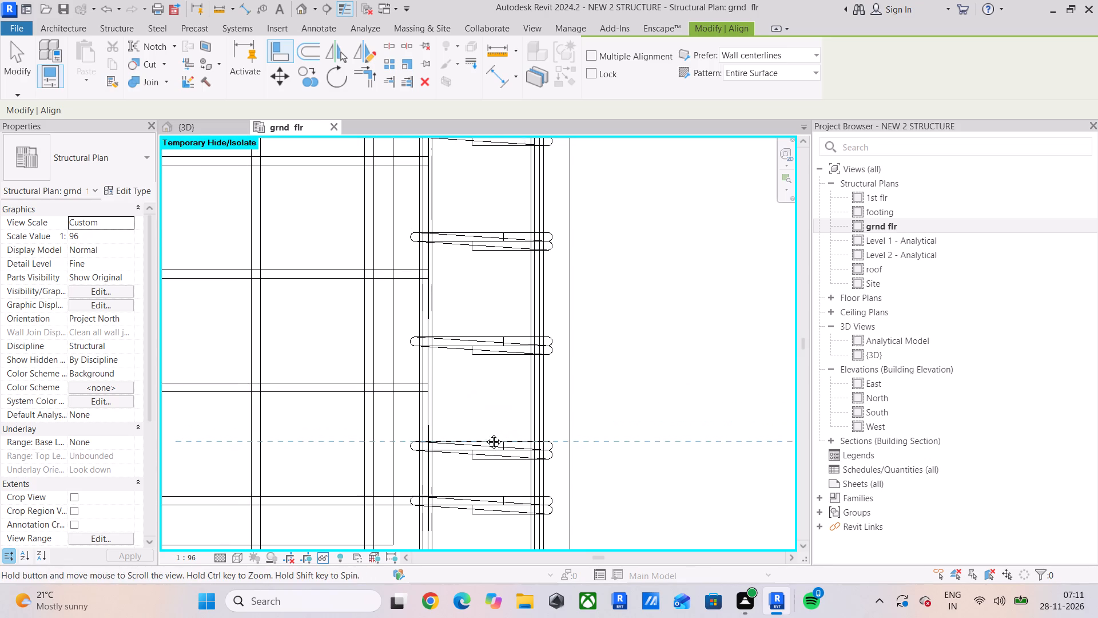
{"action": "middle_click_drag", "start_coordinate": [485, 433], "coordinate": [485, 434]}
{"action": "left_click", "coordinate": [460, 387]}
{"action": "left_click", "coordinate": [381, 382]}
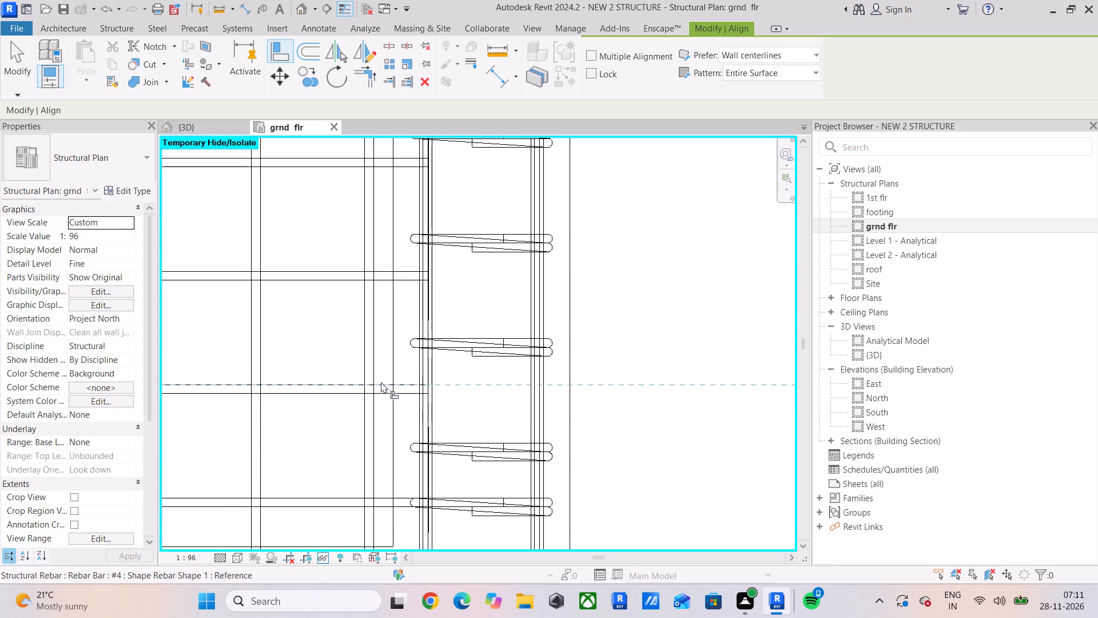
{"action": "left_click", "coordinate": [489, 438]}
Align three more grid B beam stirrups with successive crossing slab bars, continuing from grid 5 toward grid 4.
{"action": "middle_click_drag", "start_coordinate": [484, 385], "coordinate": [487, 519]}
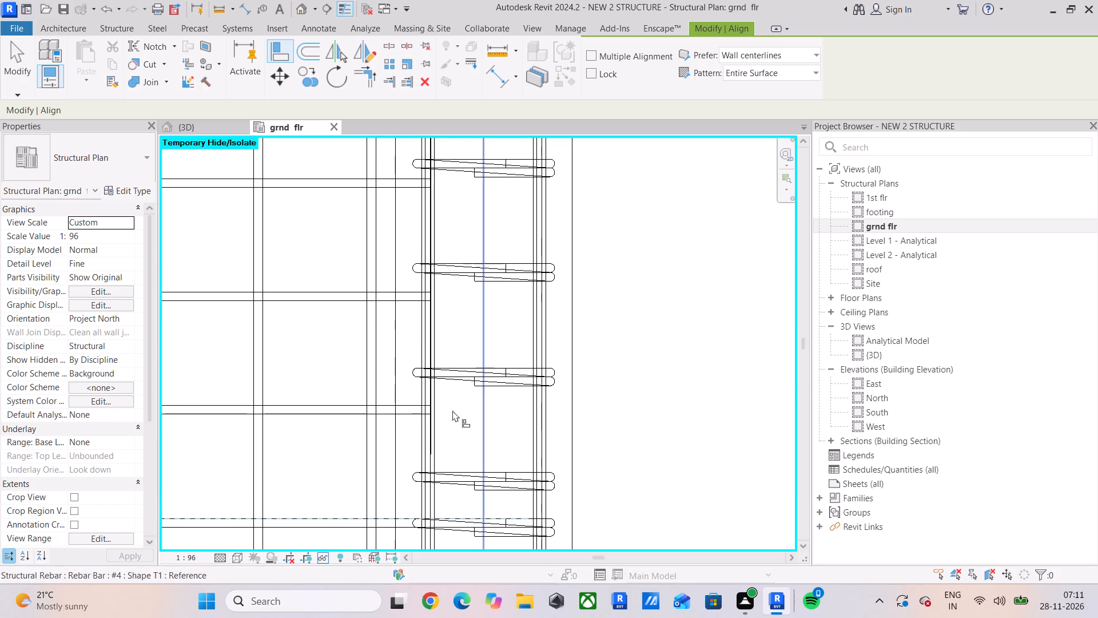
{"action": "left_click", "coordinate": [406, 401]}
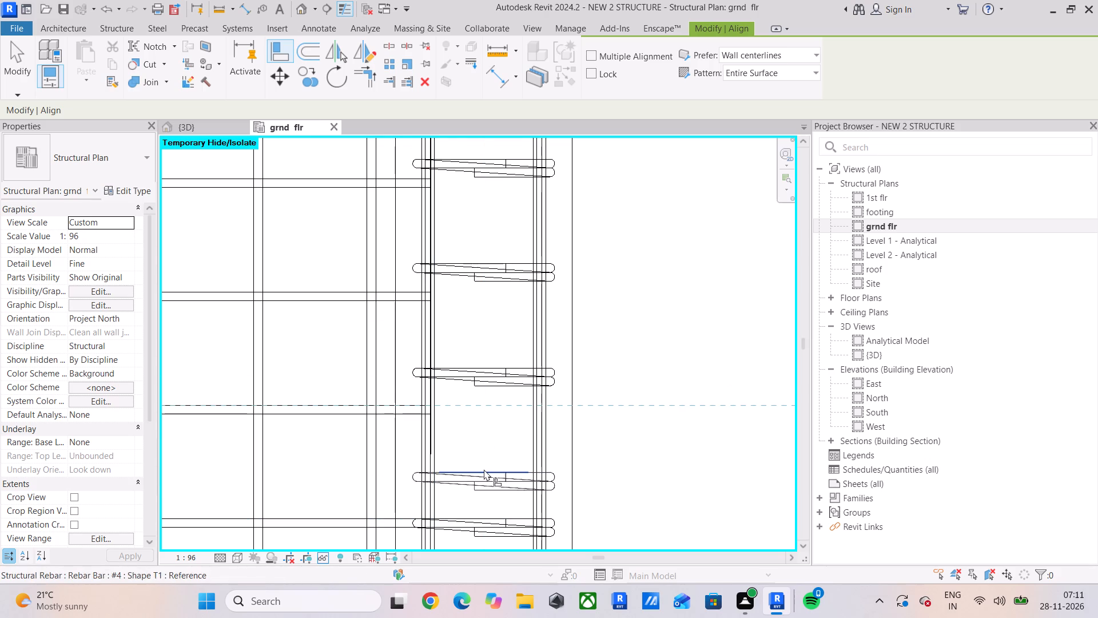
{"action": "left_click", "coordinate": [484, 469]}
{"action": "left_click", "coordinate": [398, 290]}
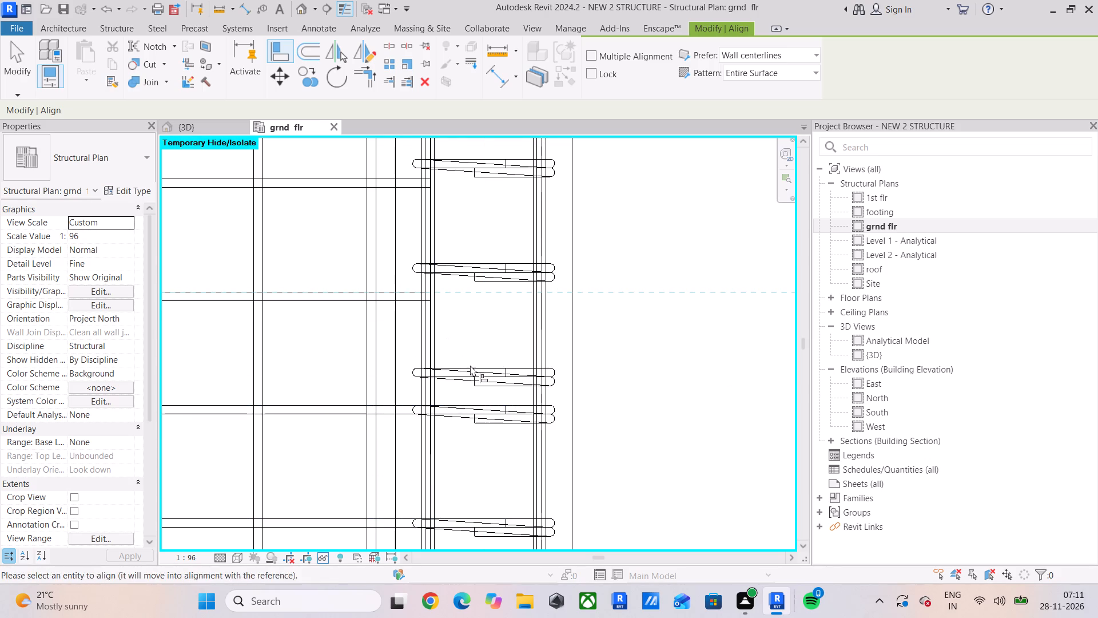
{"action": "left_click", "coordinate": [480, 363]}
{"action": "middle_click_drag", "start_coordinate": [480, 363], "coordinate": [503, 557]}
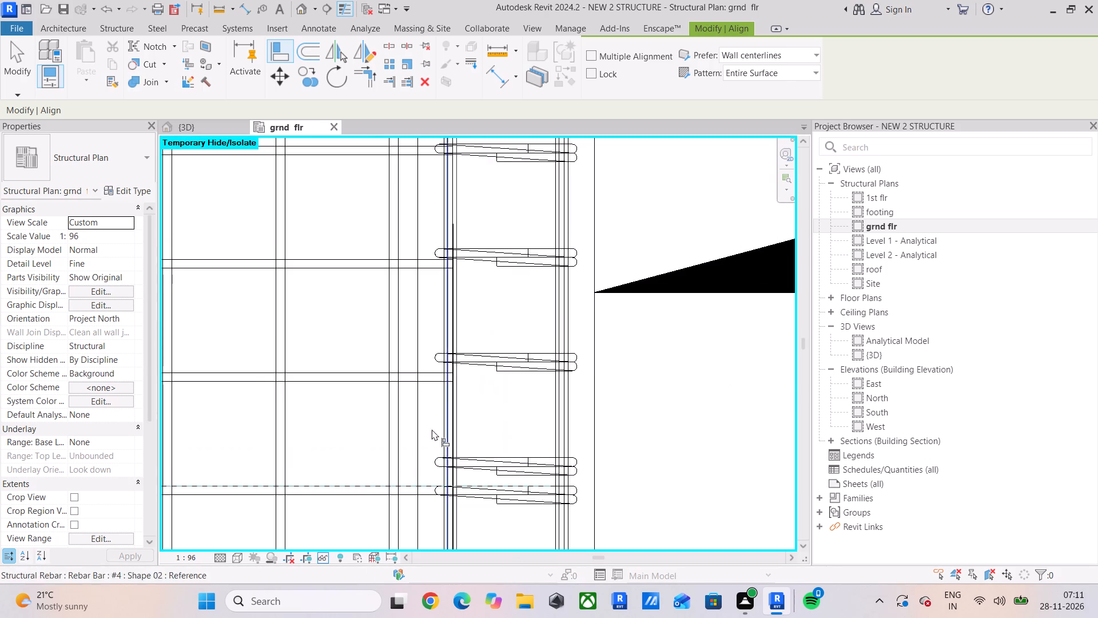
{"action": "left_click", "coordinate": [419, 368]}
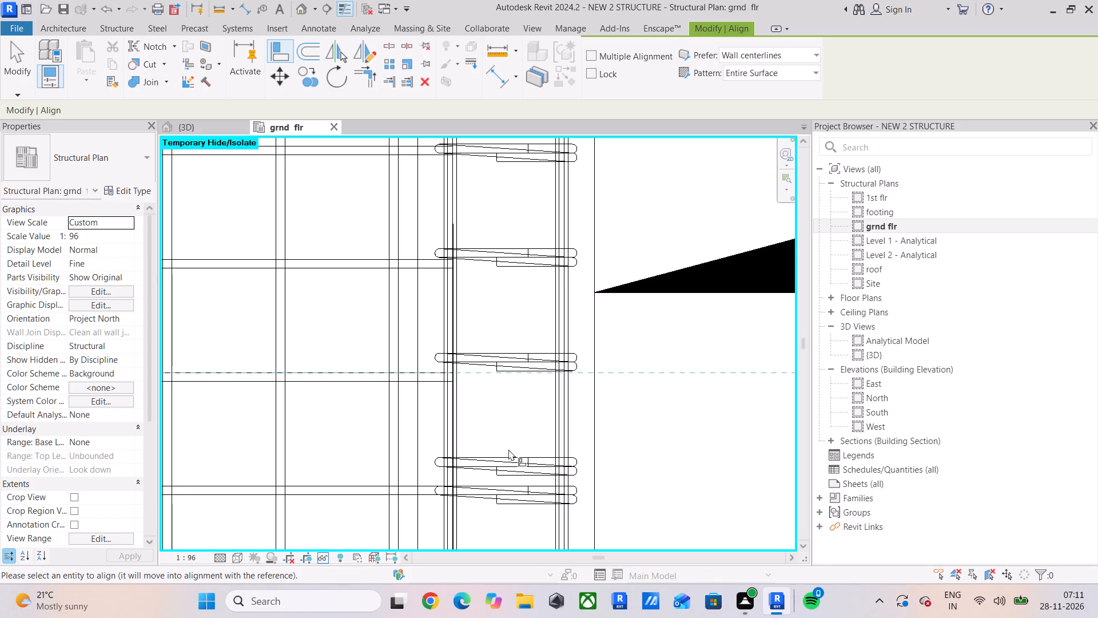
{"action": "left_click", "coordinate": [508, 453]}
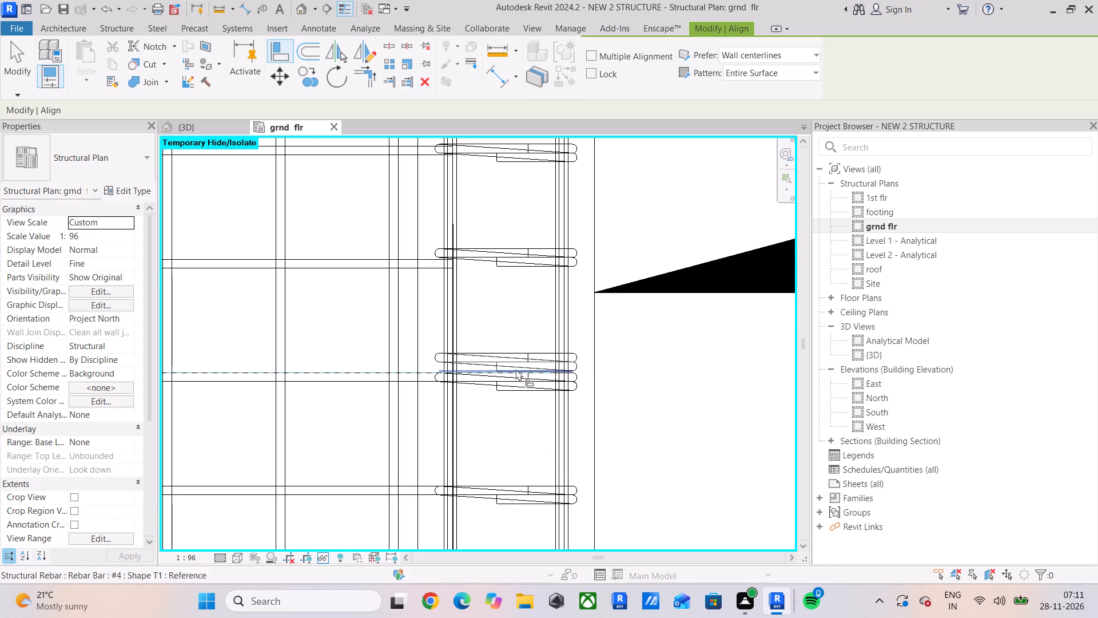
Delete the surplus #4 stirrup crowding the last aligned one on the grid B beam.
{"action": "key", "text": "Escape"}
{"action": "key", "text": "Escape"}
{"action": "left_click", "coordinate": [506, 347]}
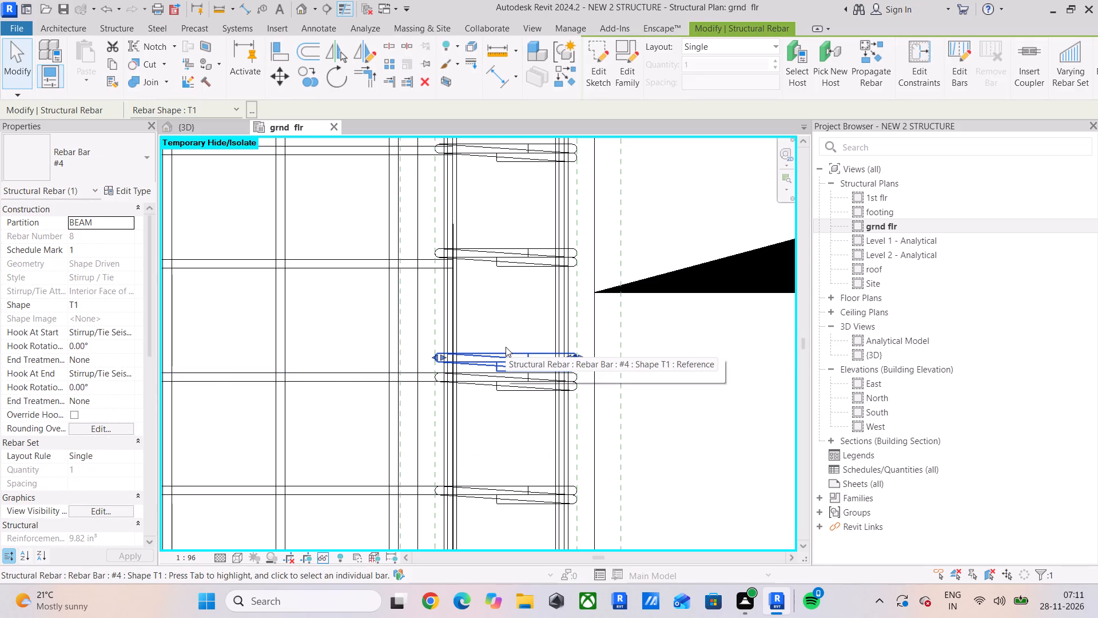
{"action": "key", "text": "Delete"}
Align three further grid B beam stirrups beyond the deleted one with their crossing slab bars, toward grid 4.
{"action": "left_click", "coordinate": [281, 47]}
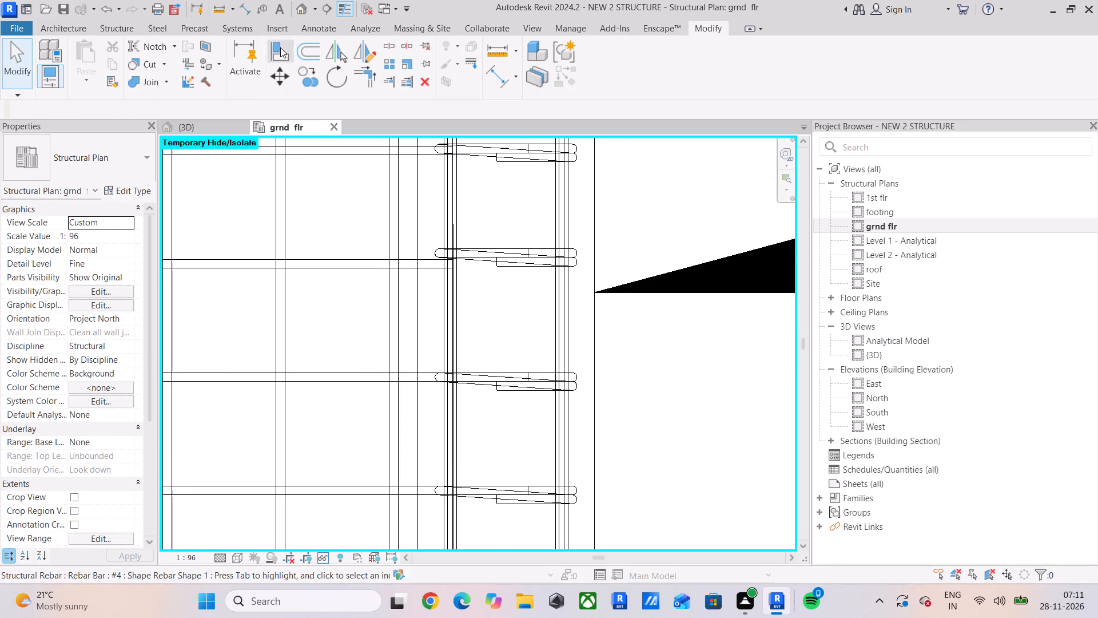
{"action": "scroll", "coordinate": [366, 267], "scroll_direction": "up", "scroll_amount": 4}
{"action": "left_click", "coordinate": [445, 248]}
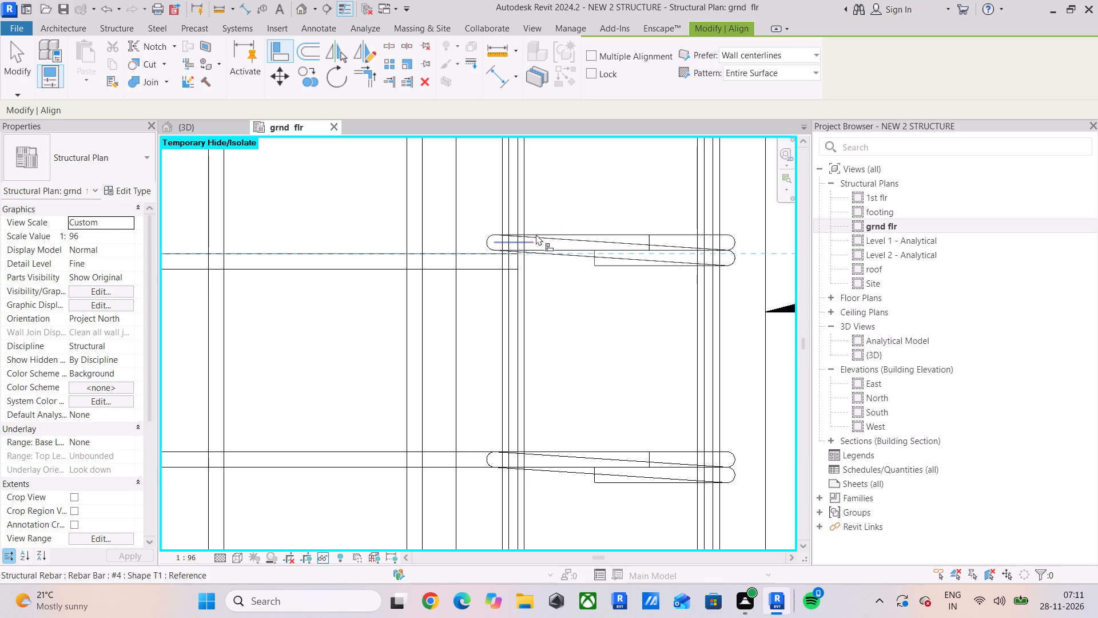
{"action": "left_click", "coordinate": [564, 229]}
{"action": "middle_click_drag", "start_coordinate": [566, 235], "coordinate": [556, 474]}
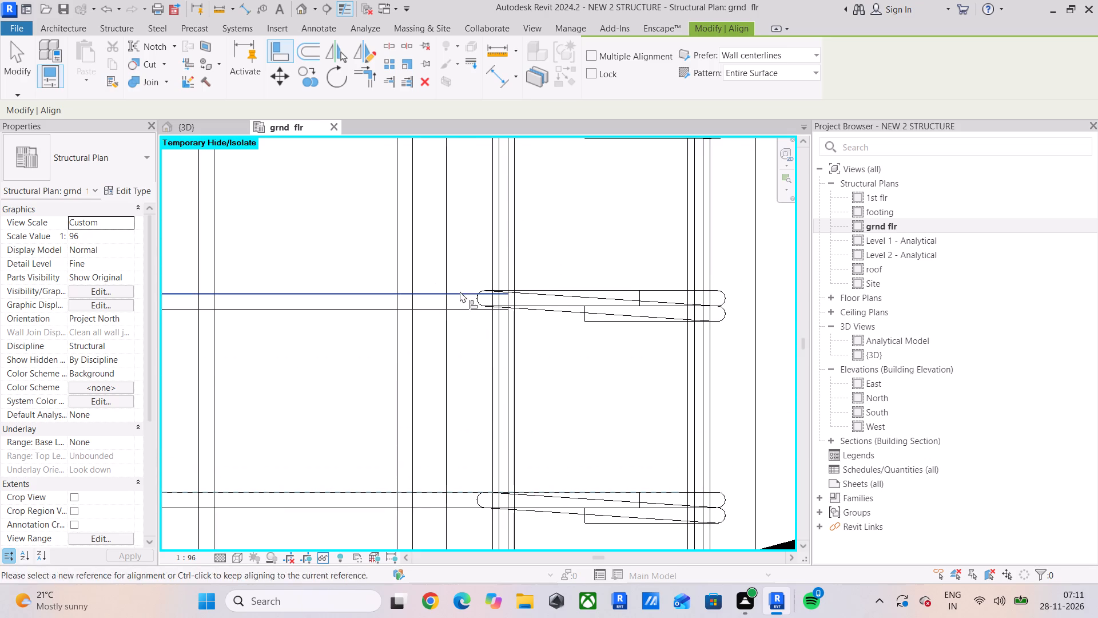
{"action": "left_click", "coordinate": [460, 291]}
{"action": "left_click", "coordinate": [558, 288]}
{"action": "scroll", "coordinate": [558, 286], "scroll_direction": "down", "scroll_amount": 5}
{"action": "middle_click_drag", "start_coordinate": [560, 283], "coordinate": [535, 441]}
{"action": "scroll", "coordinate": [498, 373], "scroll_direction": "up", "scroll_amount": 5}
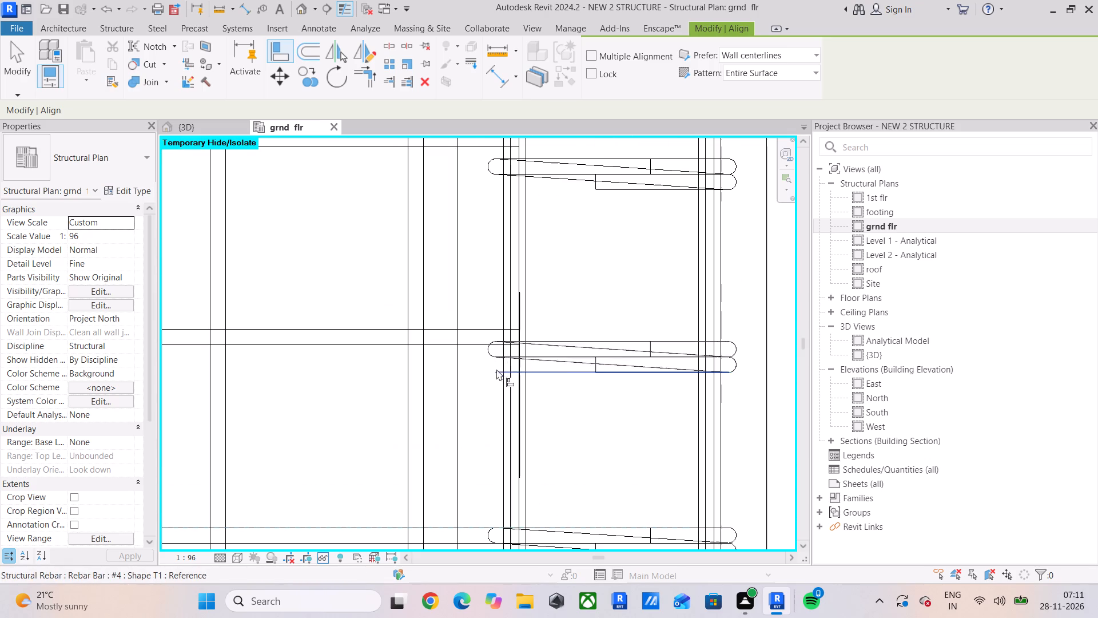
{"action": "left_click", "coordinate": [476, 325]}
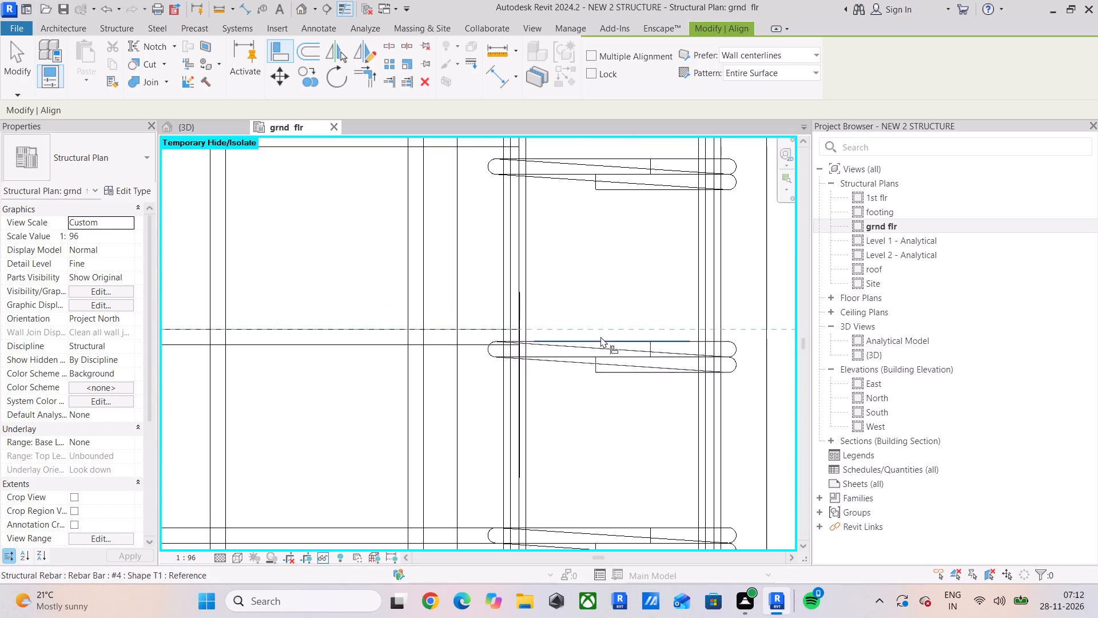
{"action": "left_click", "coordinate": [600, 336]}
Align the next three #4 stirrups of the grid B beam with their crossing slab bars, continuing toward grid 4.
{"action": "middle_click_drag", "start_coordinate": [602, 332], "coordinate": [566, 509]}
{"action": "left_click", "coordinate": [455, 303]}
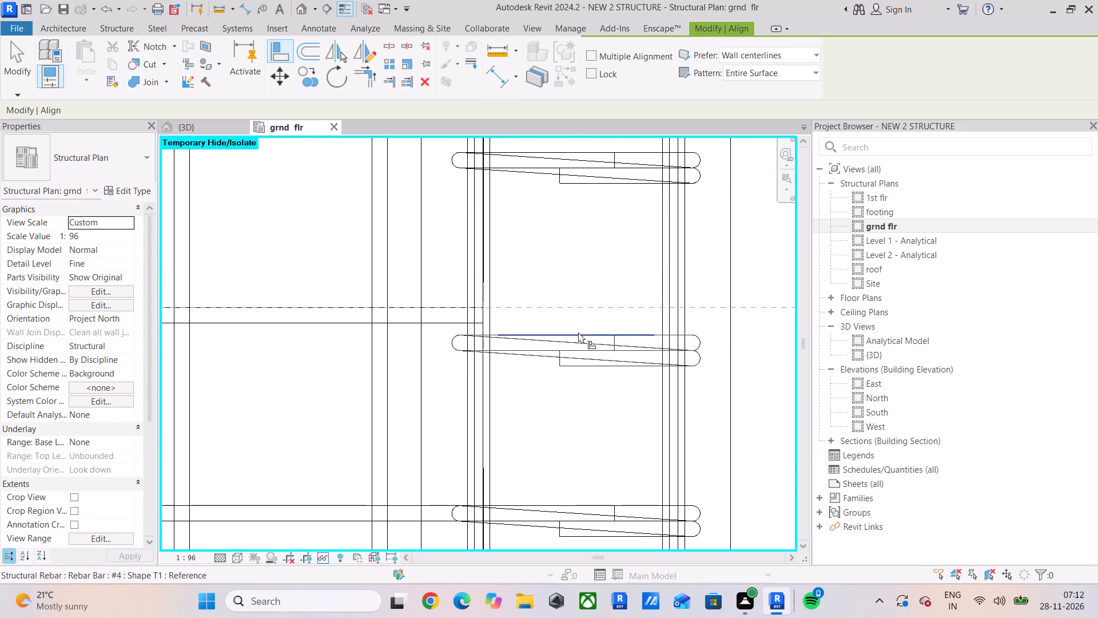
{"action": "left_click", "coordinate": [578, 332]}
{"action": "middle_click_drag", "start_coordinate": [561, 322], "coordinate": [584, 556]}
{"action": "scroll", "coordinate": [564, 447], "scroll_direction": "up", "scroll_amount": 1}
{"action": "left_click", "coordinate": [456, 302]}
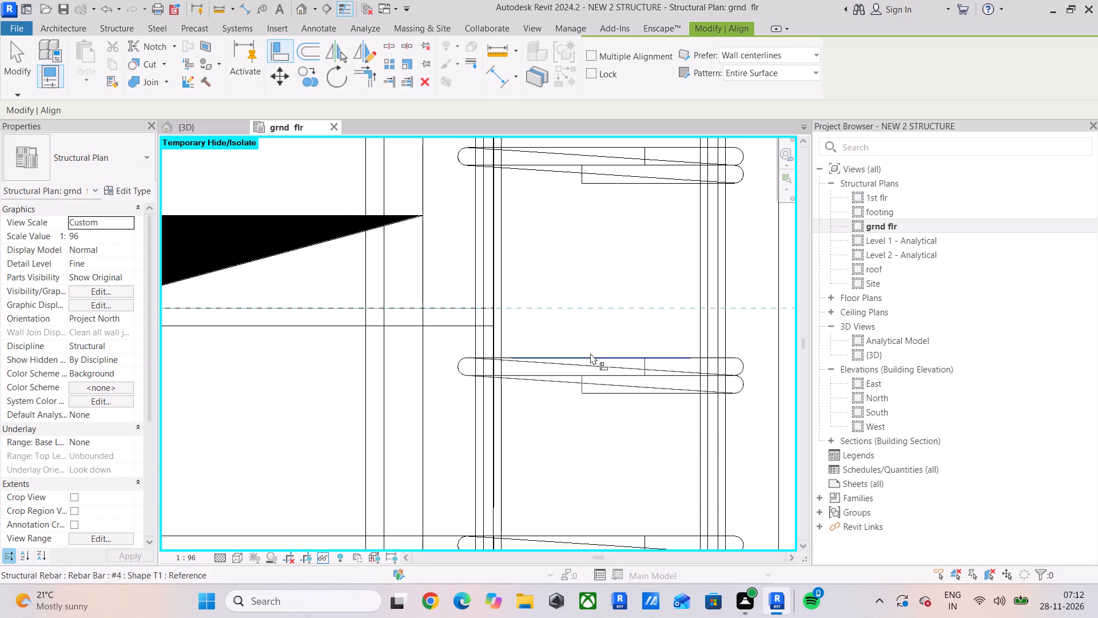
{"action": "left_click", "coordinate": [591, 352]}
{"action": "middle_click_drag", "start_coordinate": [593, 352], "coordinate": [586, 545]}
{"action": "left_click", "coordinate": [444, 270]}
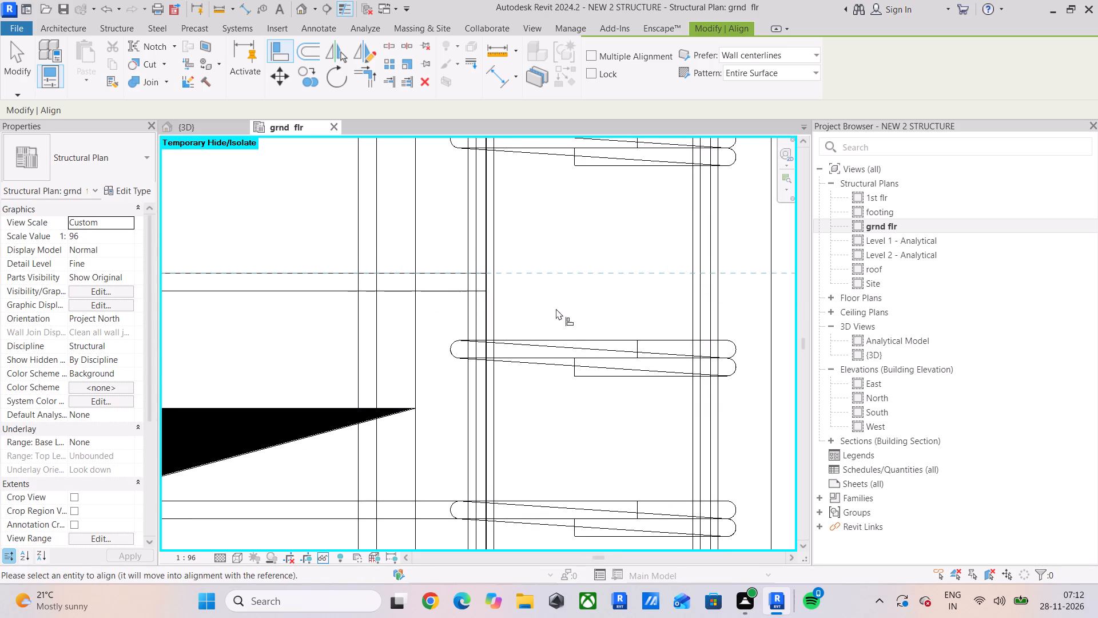
{"action": "left_click", "coordinate": [597, 337]}
Align three further #4 stirrups of the grid B beam with successive crossing slab bars, up to the column.
{"action": "middle_click_drag", "start_coordinate": [570, 343], "coordinate": [561, 550]}
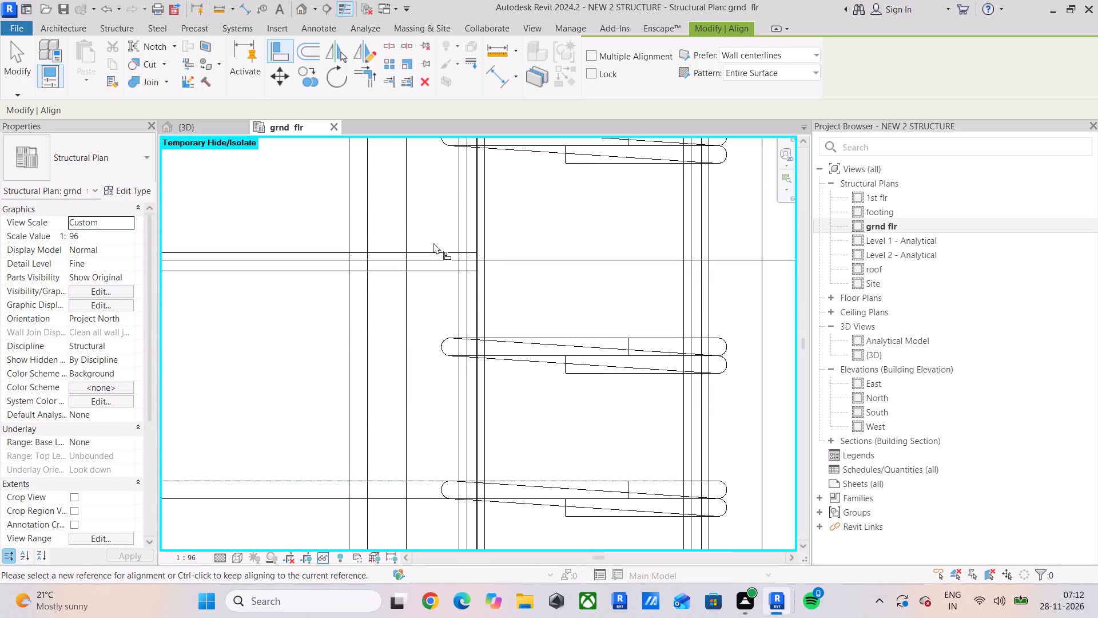
{"action": "left_click", "coordinate": [436, 248]}
{"action": "left_click", "coordinate": [588, 335]}
{"action": "middle_click_drag", "start_coordinate": [562, 307], "coordinate": [526, 506]}
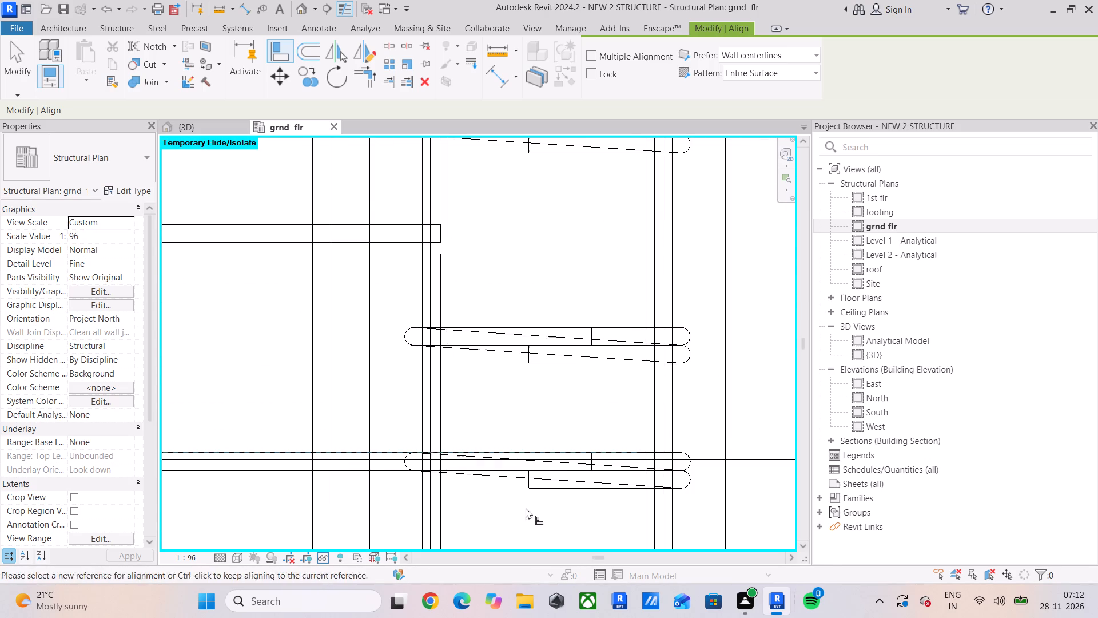
{"action": "left_click", "coordinate": [400, 220]}
{"action": "left_click", "coordinate": [546, 322]}
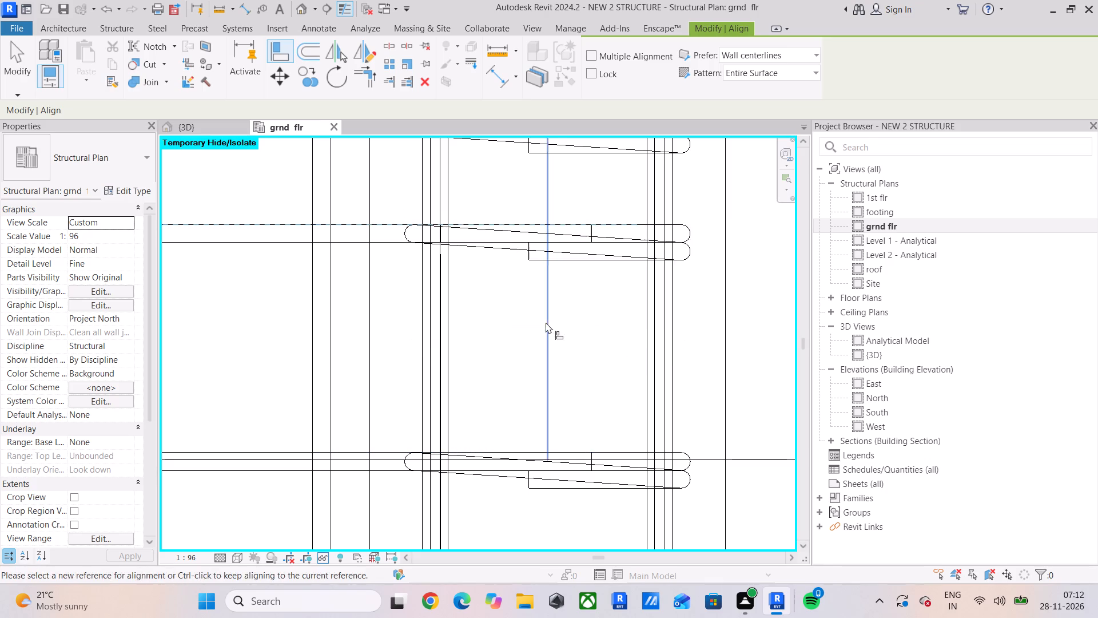
{"action": "middle_click_drag", "start_coordinate": [502, 234], "coordinate": [479, 450]}
{"action": "left_click", "coordinate": [383, 208]}
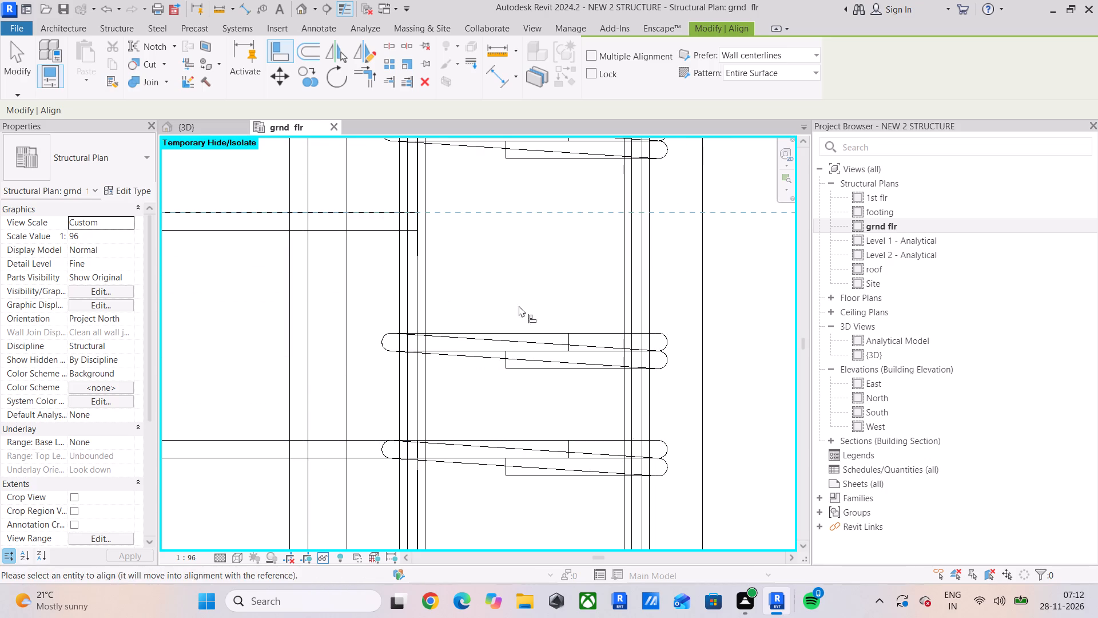
{"action": "left_click", "coordinate": [526, 327]}
Delete the surplus #4 stirrup between the last aligned stirrup and the column face on the grid B beam.
{"action": "middle_click_drag", "start_coordinate": [477, 223], "coordinate": [475, 362]}
{"action": "middle_click", "coordinate": [474, 384]}
{"action": "scroll", "coordinate": [426, 233], "scroll_direction": "down", "scroll_amount": 1}
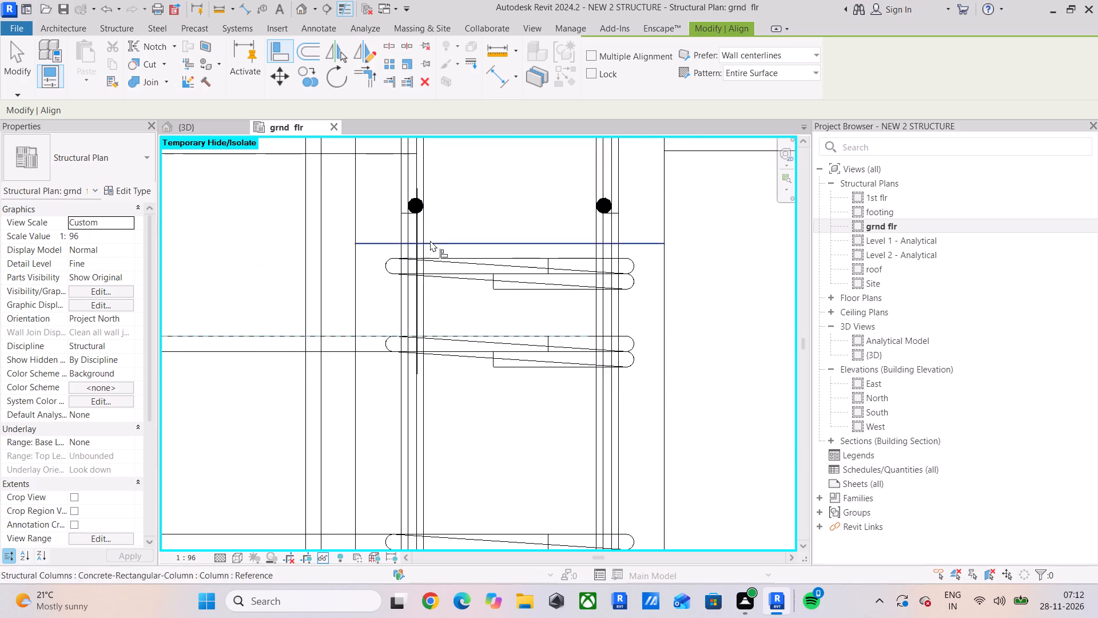
{"action": "middle_click_drag", "start_coordinate": [430, 243], "coordinate": [424, 375]}
{"action": "key", "text": "Escape"}
{"action": "key", "text": "Escape"}
{"action": "left_click", "coordinate": [498, 403]}
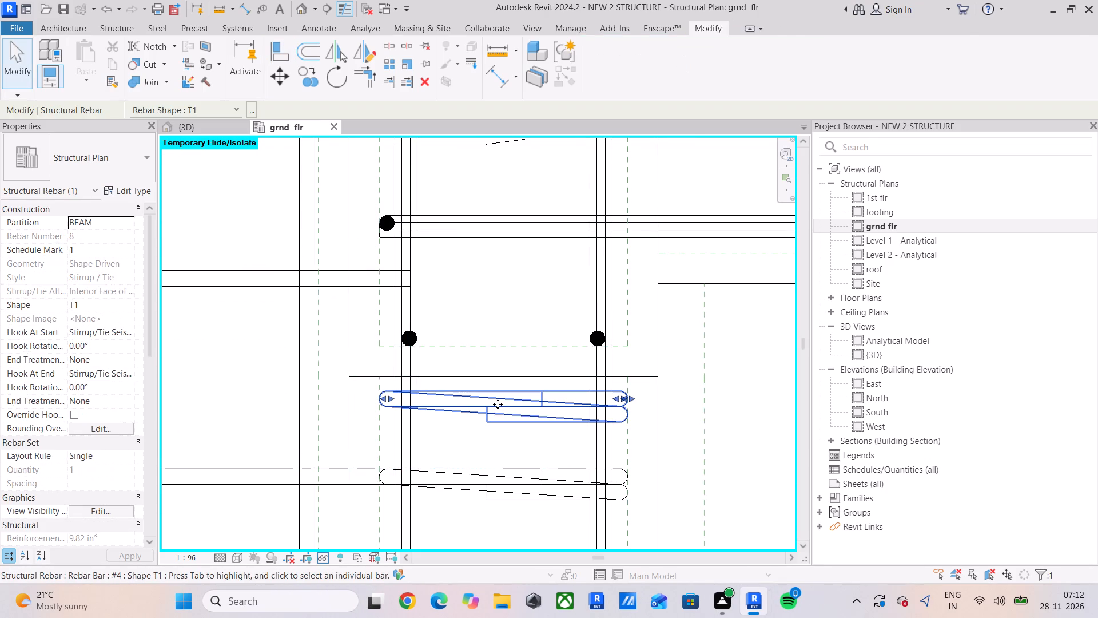
{"action": "key", "text": "Delete"}
Align the first grid B beam stirrup on the column's opposite side with the outer edge of its adjacent slab bar, nearest the column.
{"action": "scroll", "coordinate": [498, 404], "scroll_direction": "down", "scroll_amount": 6}
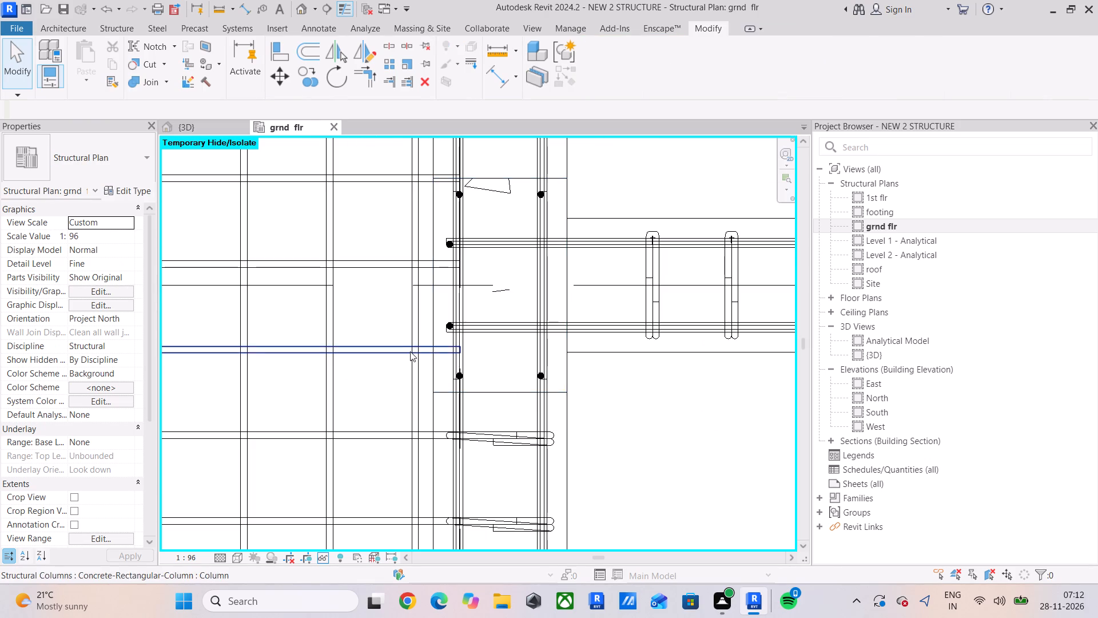
{"action": "scroll", "coordinate": [410, 351], "scroll_direction": "down", "scroll_amount": 6}
{"action": "middle_click_drag", "start_coordinate": [427, 334], "coordinate": [427, 434]}
{"action": "scroll", "coordinate": [439, 346], "scroll_direction": "up", "scroll_amount": 6}
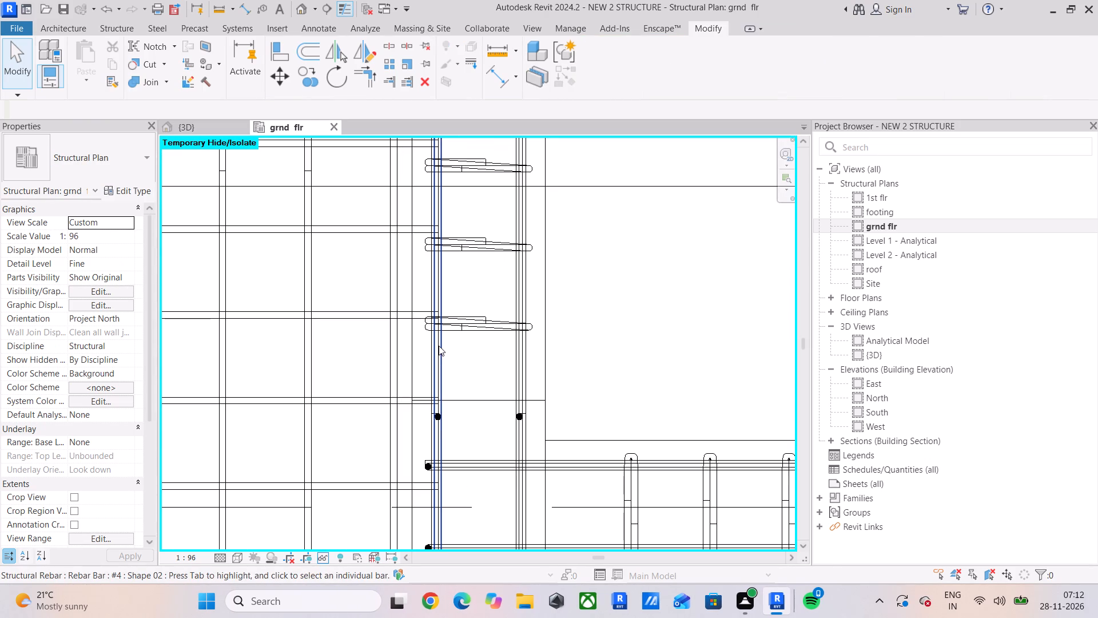
{"action": "left_click", "coordinate": [273, 48]}
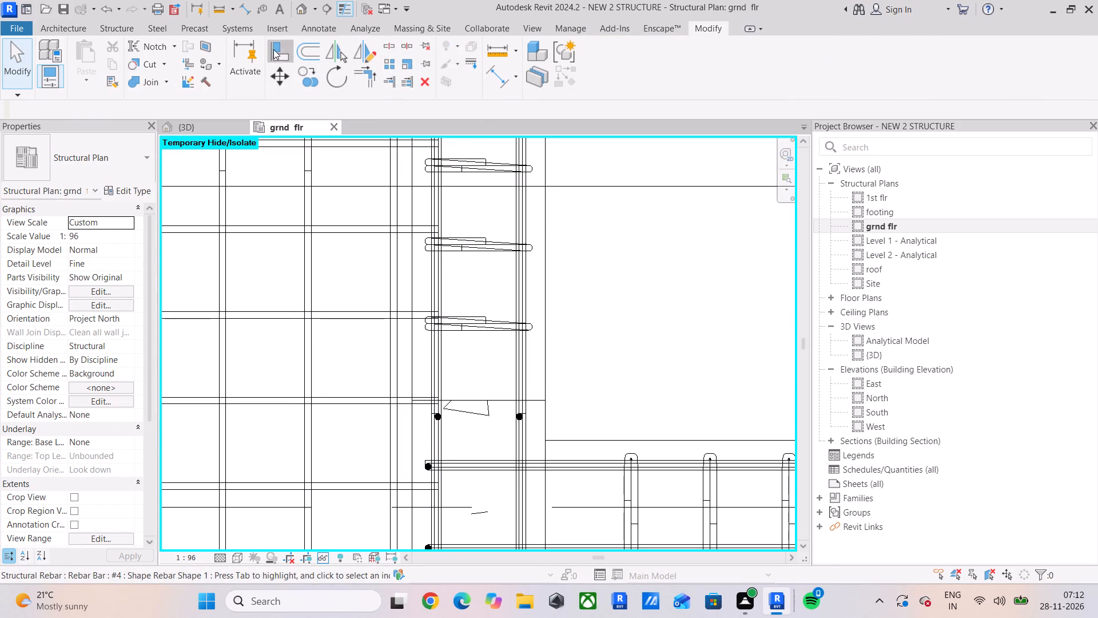
{"action": "scroll", "coordinate": [399, 326], "scroll_direction": "down", "scroll_amount": 3}
{"action": "middle_click_drag", "start_coordinate": [418, 330], "coordinate": [512, 370]}
{"action": "scroll", "coordinate": [507, 335], "scroll_direction": "up", "scroll_amount": 5}
{"action": "scroll", "coordinate": [506, 382], "scroll_direction": "up", "scroll_amount": 3}
{"action": "left_click", "coordinate": [510, 372]}
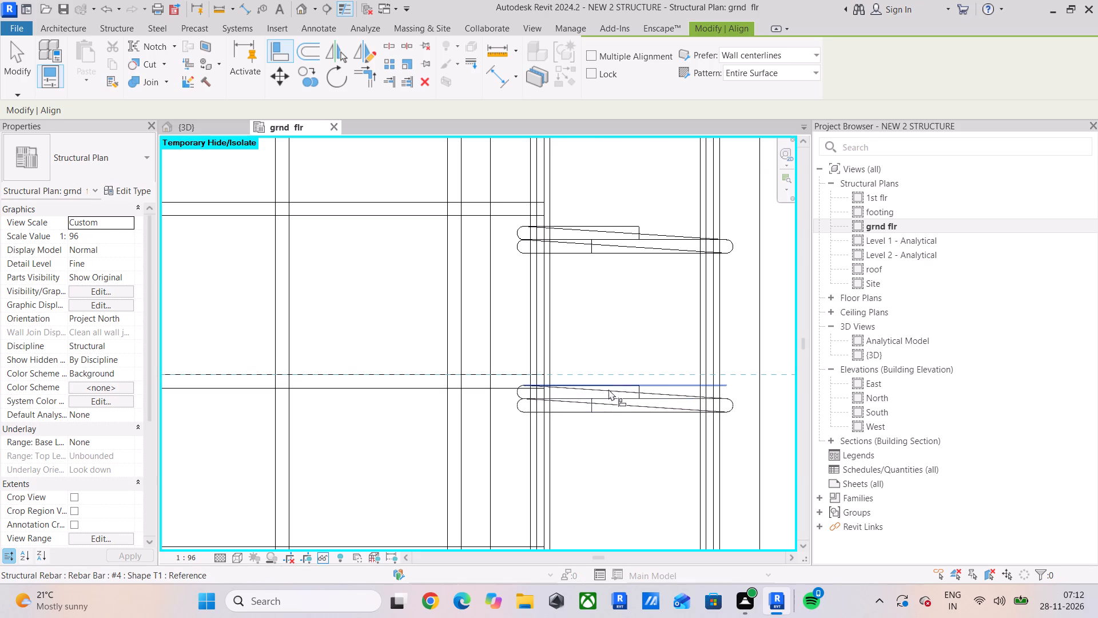
{"action": "left_click", "coordinate": [611, 413]}
{"action": "scroll", "coordinate": [610, 390], "scroll_direction": "down", "scroll_amount": 3}
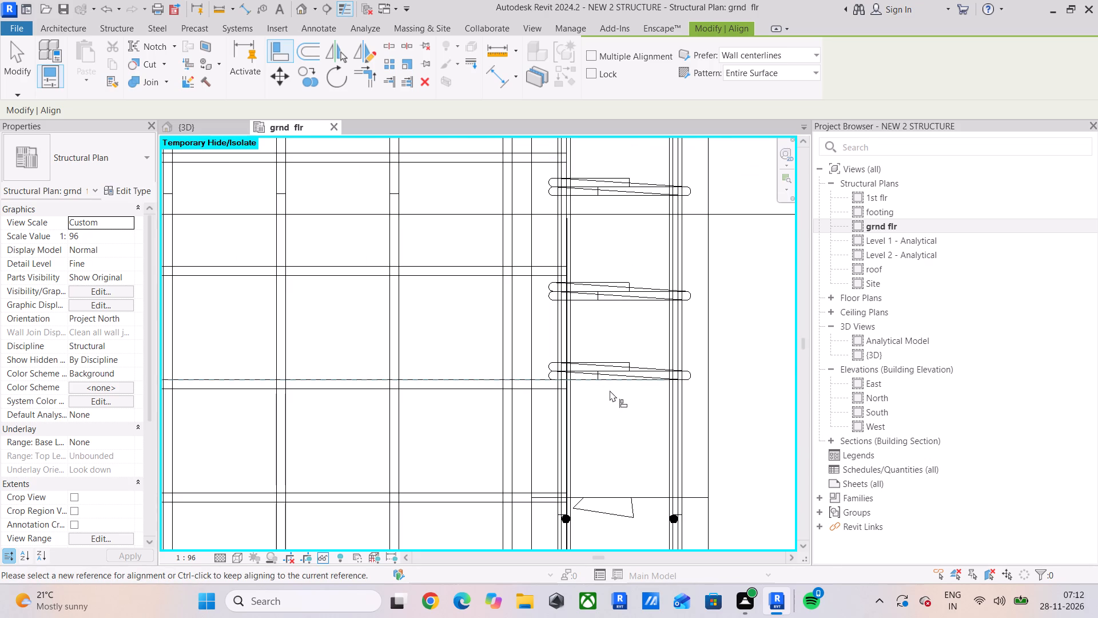
{"action": "scroll", "coordinate": [556, 379], "scroll_direction": "up", "scroll_amount": 4}
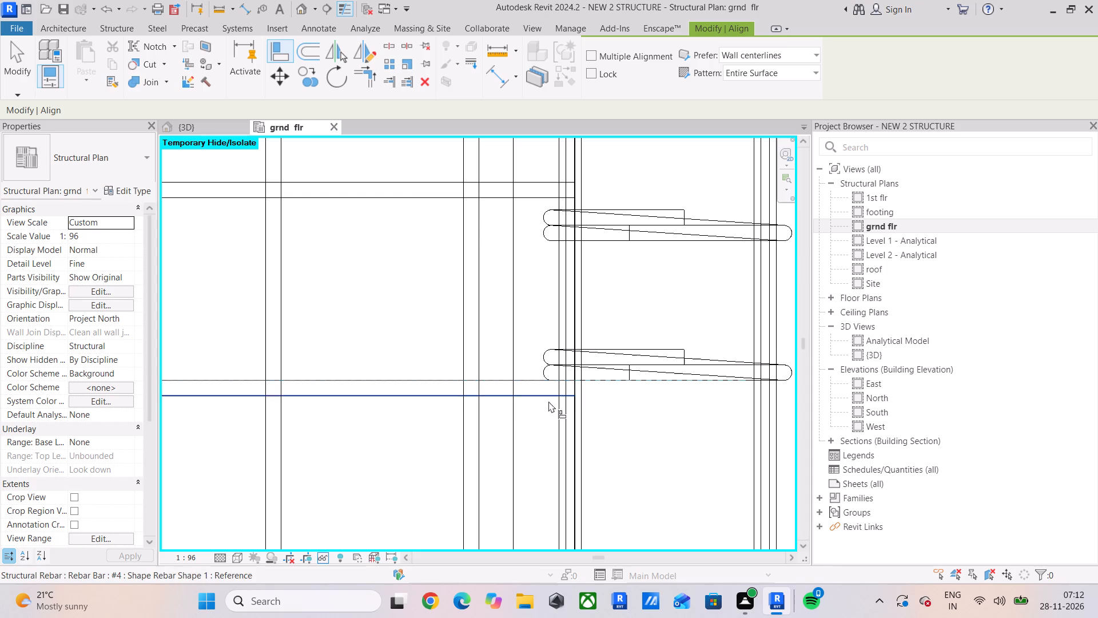
{"action": "left_click", "coordinate": [541, 399]}
{"action": "left_click", "coordinate": [659, 386]}
Align the next two grid B beam stirrups with successive slab bars, continuing from the column toward the crossing beam.
{"action": "middle_click_drag", "start_coordinate": [655, 386], "coordinate": [659, 566]}
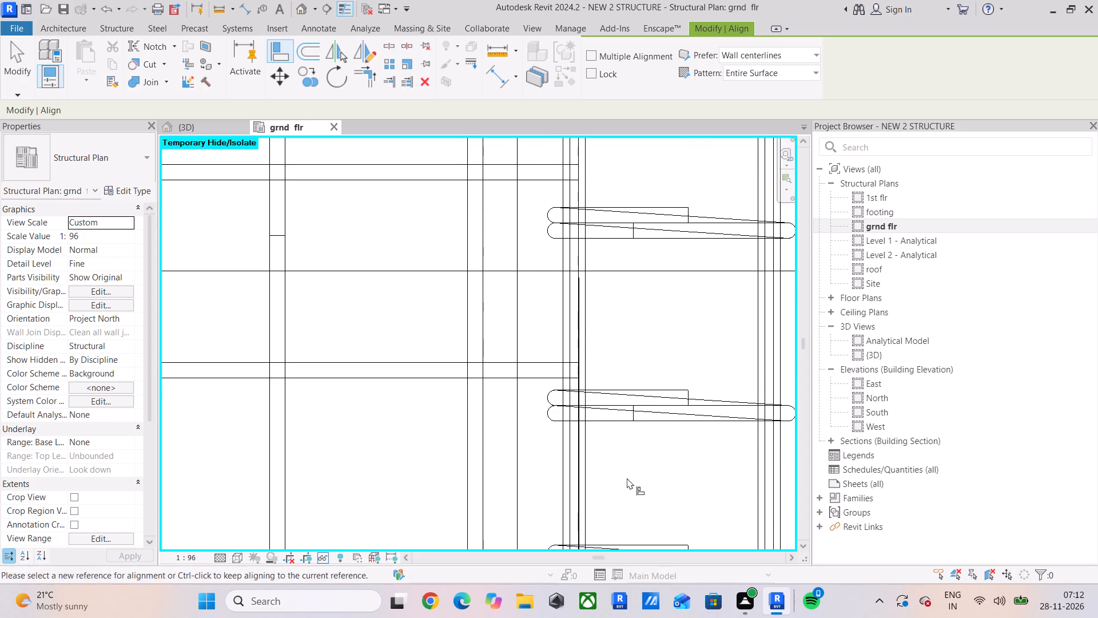
{"action": "left_click", "coordinate": [532, 382]}
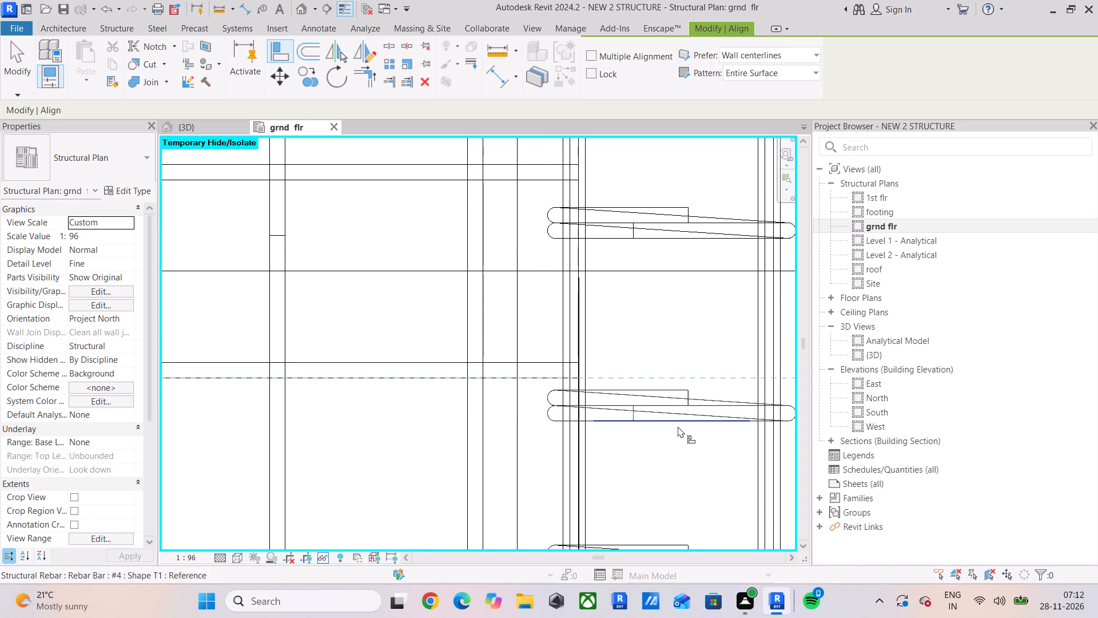
{"action": "left_click", "coordinate": [678, 426]}
{"action": "middle_click_drag", "start_coordinate": [658, 423], "coordinate": [669, 556]}
{"action": "left_click", "coordinate": [551, 316]}
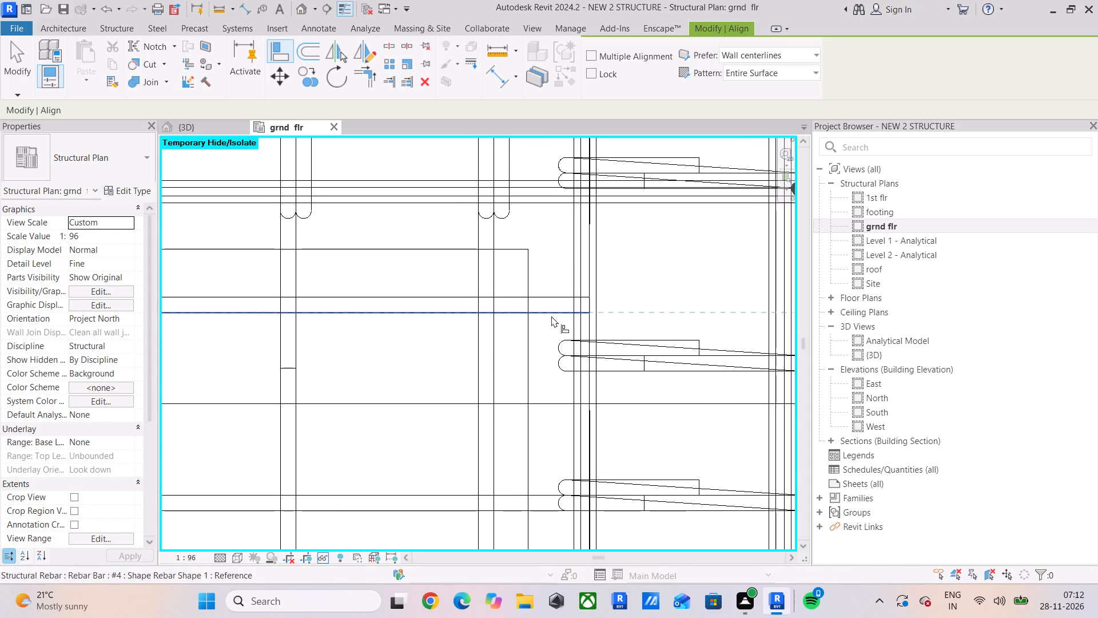
{"action": "left_click", "coordinate": [691, 374]}
Align the stirrup at the crossing beam's nearer longitudinal bars so its lower edge meets the outer bar edge.
{"action": "scroll", "coordinate": [683, 373], "scroll_direction": "down", "scroll_amount": 6}
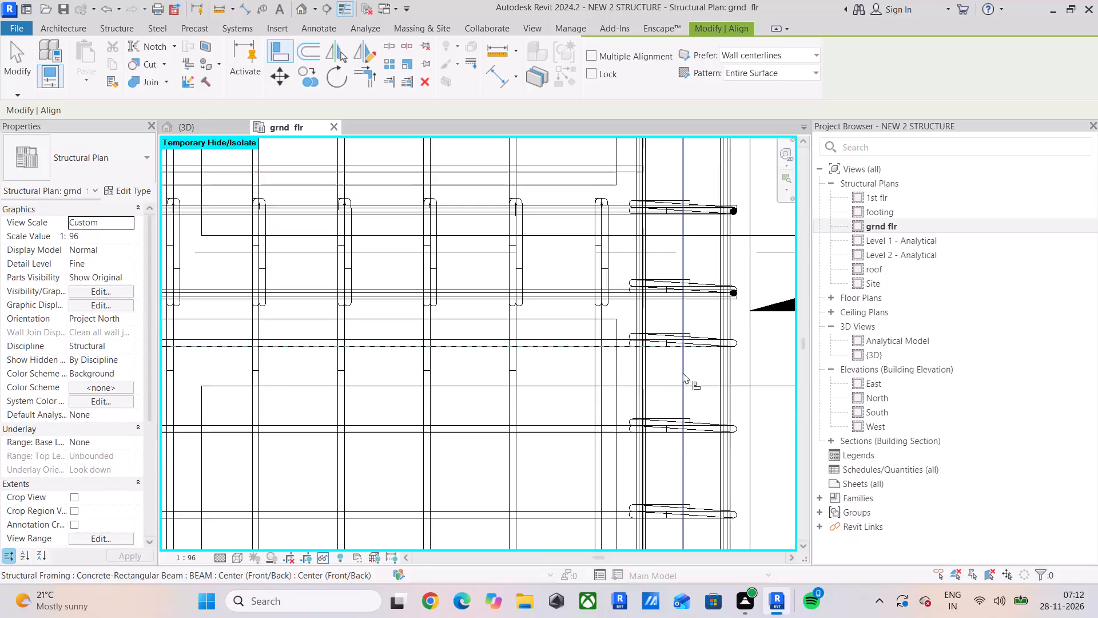
{"action": "middle_click_drag", "start_coordinate": [681, 381], "coordinate": [620, 569]}
{"action": "scroll", "coordinate": [549, 521], "scroll_direction": "up", "scroll_amount": 5}
{"action": "scroll", "coordinate": [571, 473], "scroll_direction": "up", "scroll_amount": 5}
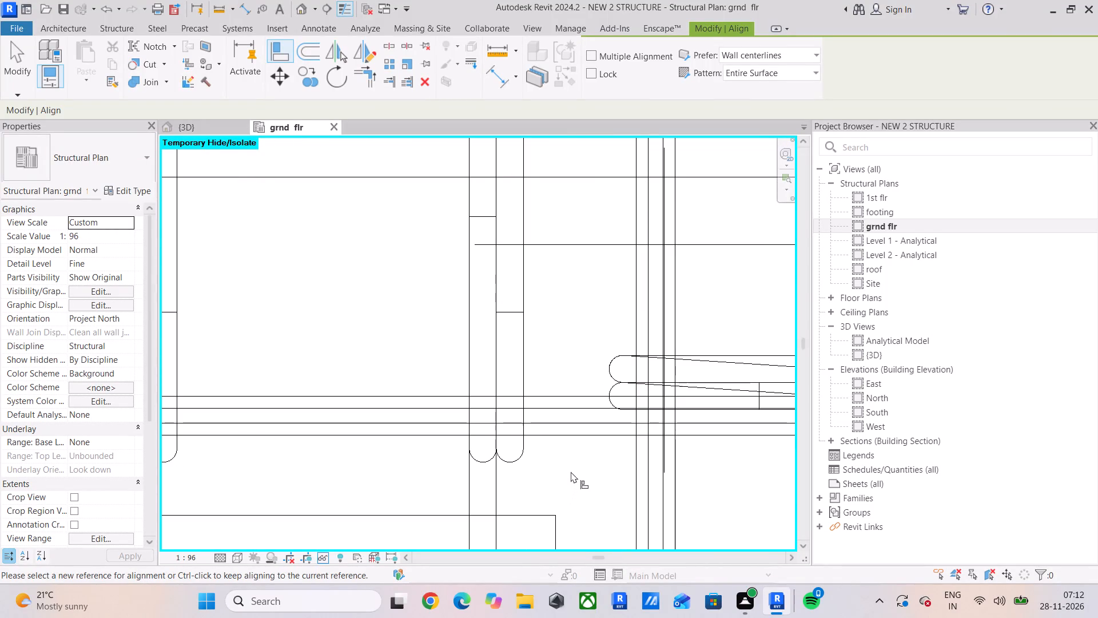
{"action": "left_click", "coordinate": [596, 437]}
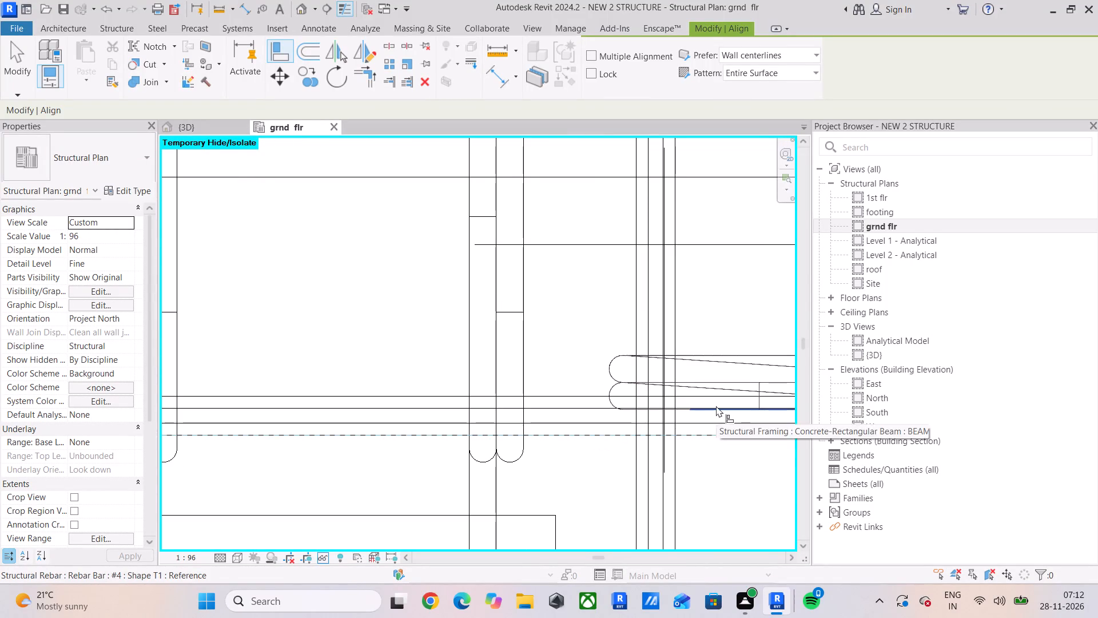
{"action": "scroll", "coordinate": [716, 406], "scroll_direction": "up", "scroll_amount": 4}
{"action": "middle_click_drag", "start_coordinate": [716, 406], "coordinate": [380, 407]}
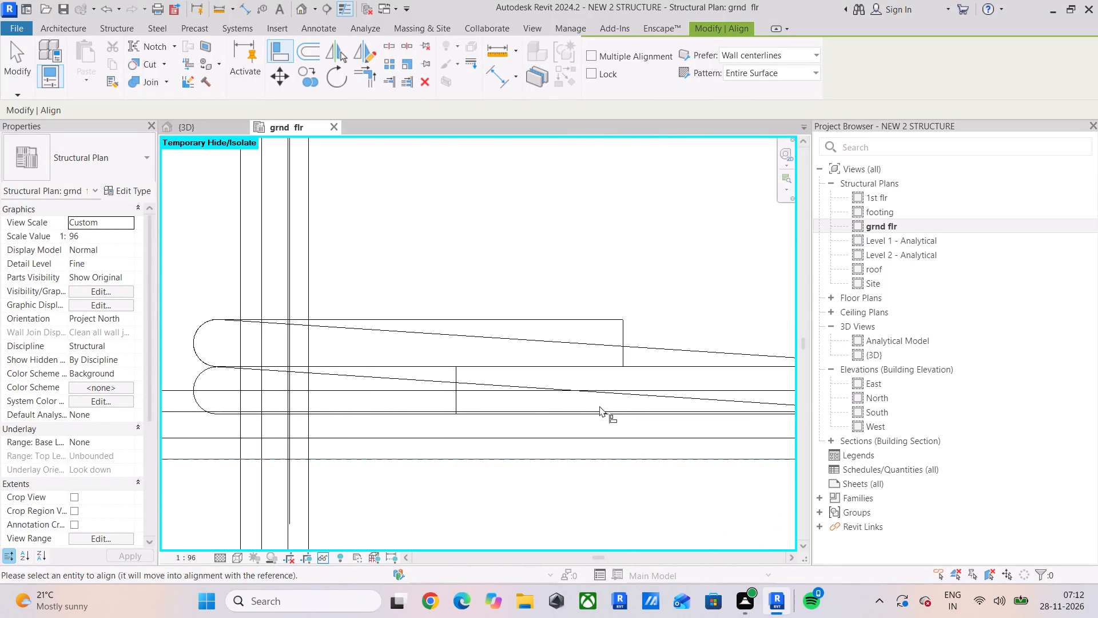
{"action": "scroll", "coordinate": [606, 409], "scroll_direction": "up", "scroll_amount": 3}
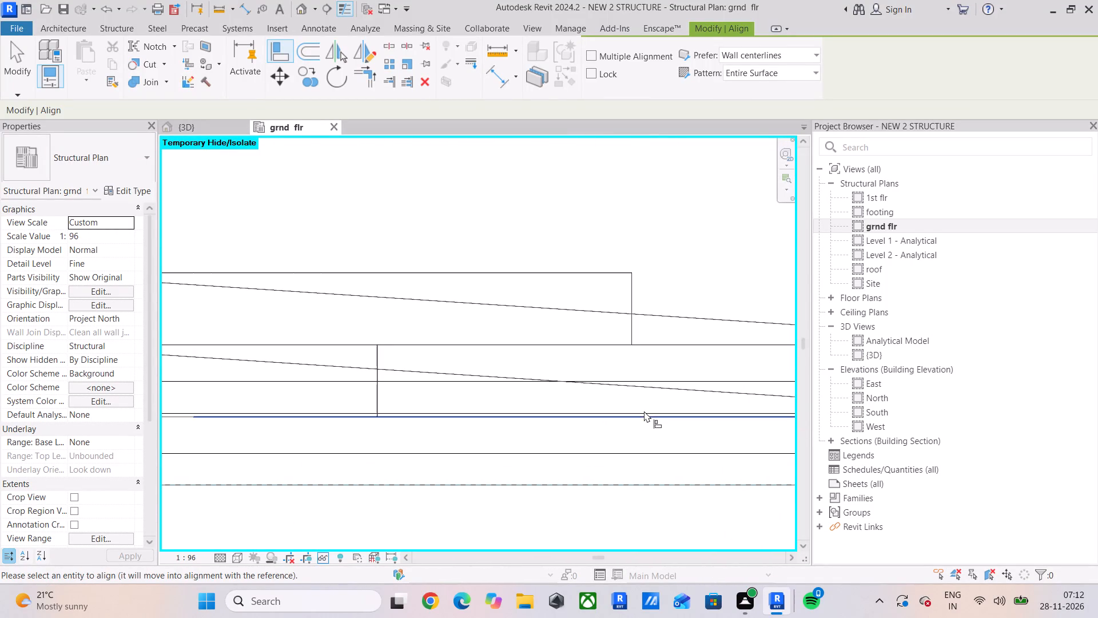
{"action": "left_click", "coordinate": [600, 273]}
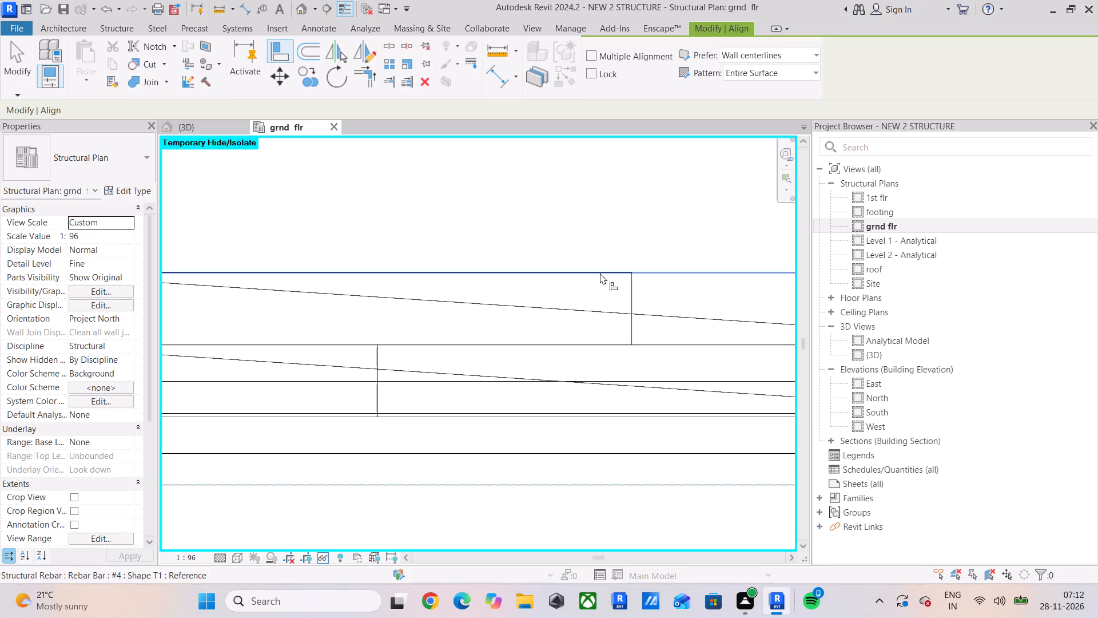
{"action": "scroll", "coordinate": [586, 424], "scroll_direction": "down", "scroll_amount": 5}
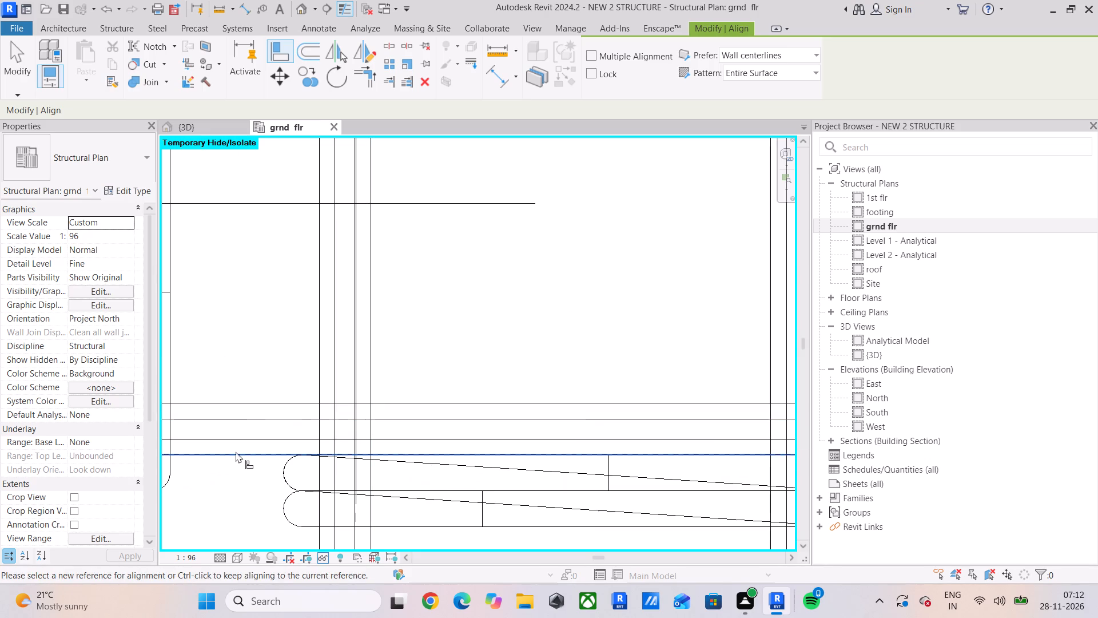
{"action": "left_click", "coordinate": [234, 454]}
{"action": "left_click", "coordinate": [538, 529]}
{"action": "scroll", "coordinate": [542, 481], "scroll_direction": "down", "scroll_amount": 5}
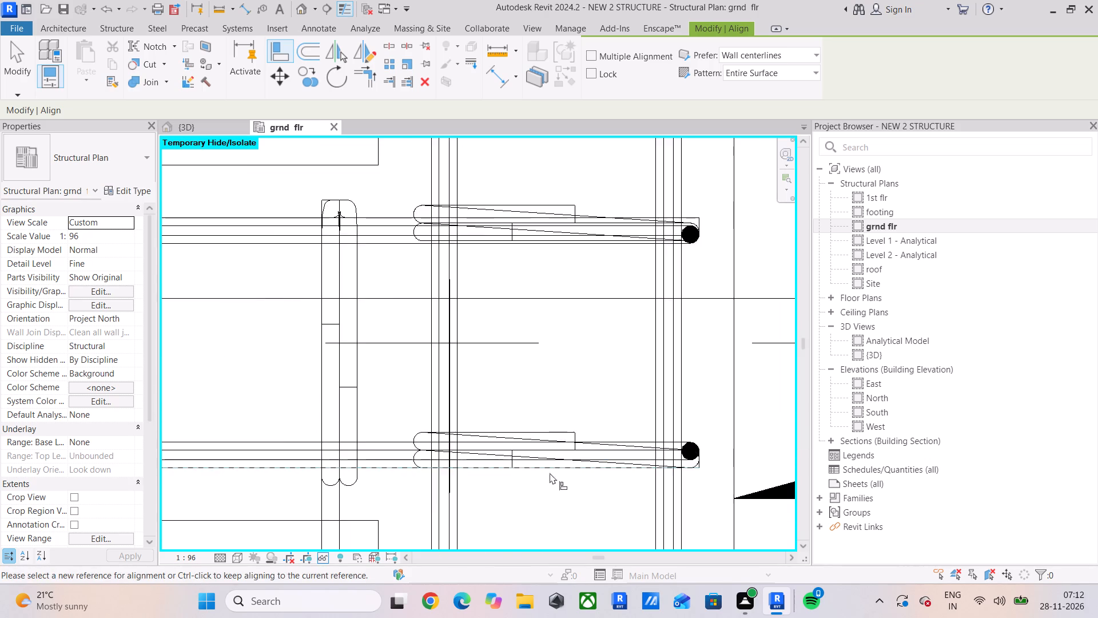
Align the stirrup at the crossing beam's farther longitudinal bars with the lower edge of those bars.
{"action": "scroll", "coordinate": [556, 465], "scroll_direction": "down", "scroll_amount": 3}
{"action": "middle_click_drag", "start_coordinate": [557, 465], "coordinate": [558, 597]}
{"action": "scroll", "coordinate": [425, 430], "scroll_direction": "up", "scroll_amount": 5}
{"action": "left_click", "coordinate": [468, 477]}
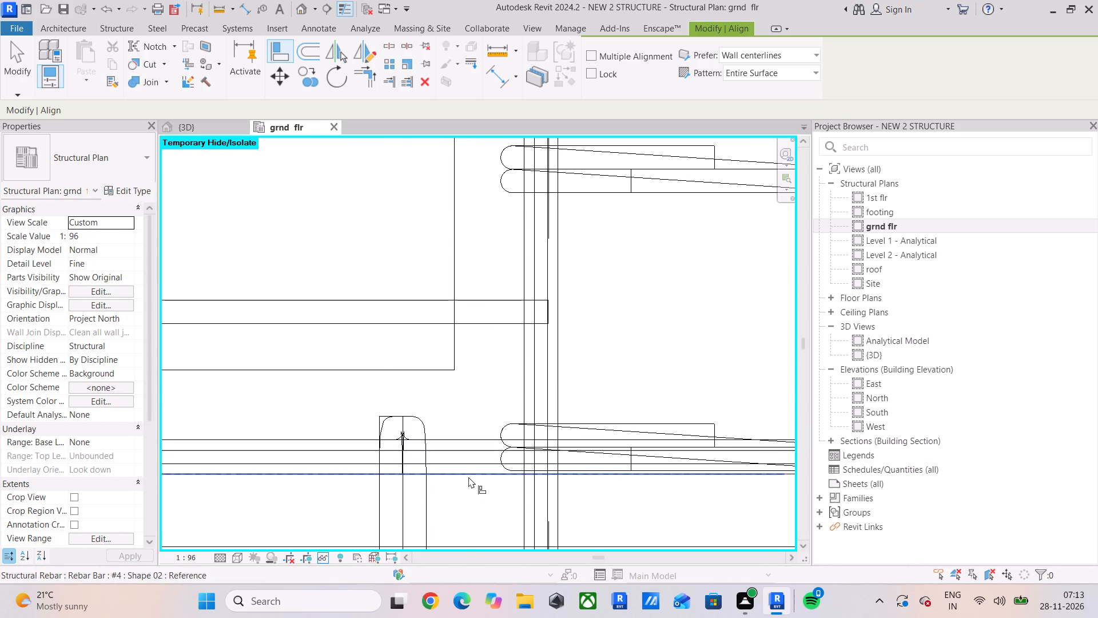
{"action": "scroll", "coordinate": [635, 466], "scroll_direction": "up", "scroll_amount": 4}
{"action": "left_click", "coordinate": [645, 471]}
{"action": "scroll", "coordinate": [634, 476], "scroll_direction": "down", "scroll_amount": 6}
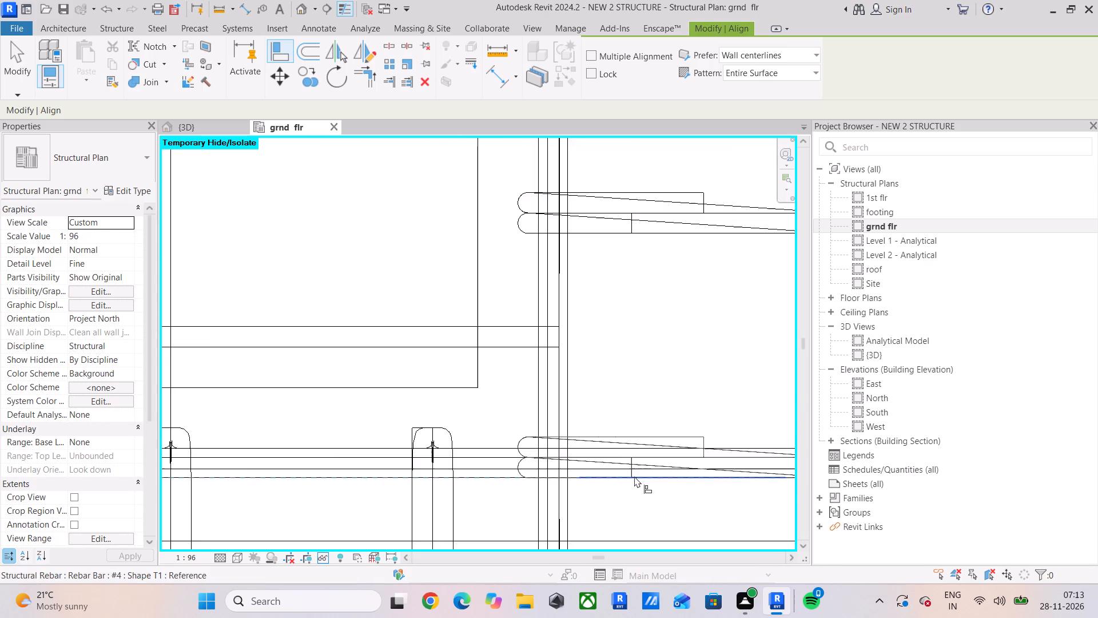
Align the first grid B beam stirrup beyond the crossing beam with the slab bar nearest that beam.
{"action": "scroll", "coordinate": [634, 476], "scroll_direction": "down", "scroll_amount": 3}
{"action": "middle_click_drag", "start_coordinate": [643, 471], "coordinate": [617, 582]}
{"action": "left_click", "coordinate": [539, 515]}
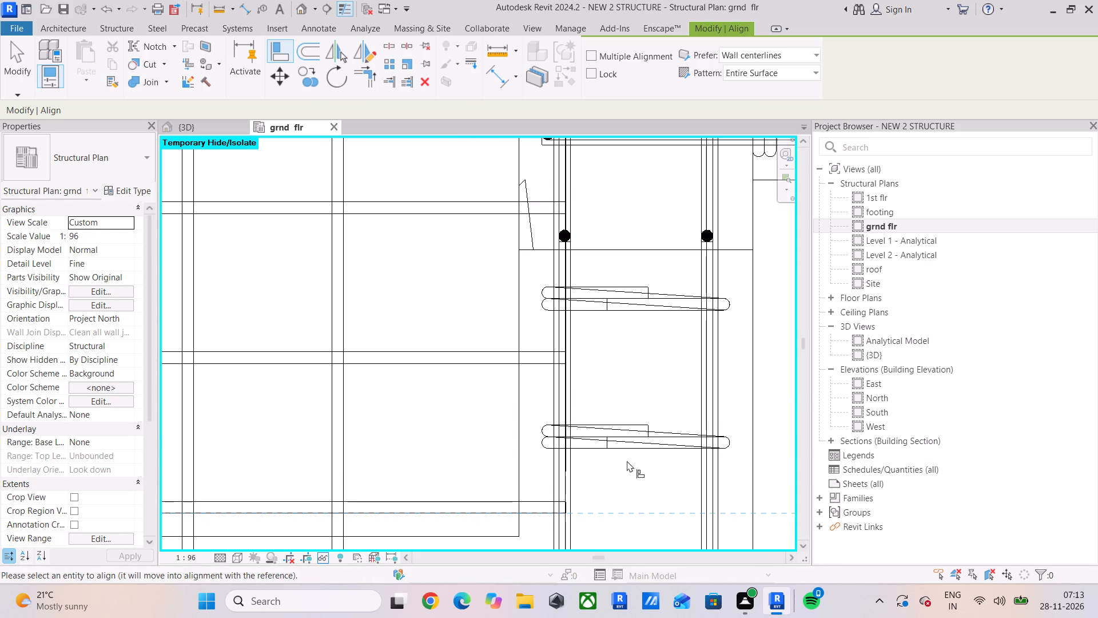
{"action": "left_click", "coordinate": [632, 454]}
Delete the #4 stirrup overlapping the crossing beam's farther longitudinal bars.
{"action": "middle_click_drag", "start_coordinate": [632, 454], "coordinate": [635, 311]}
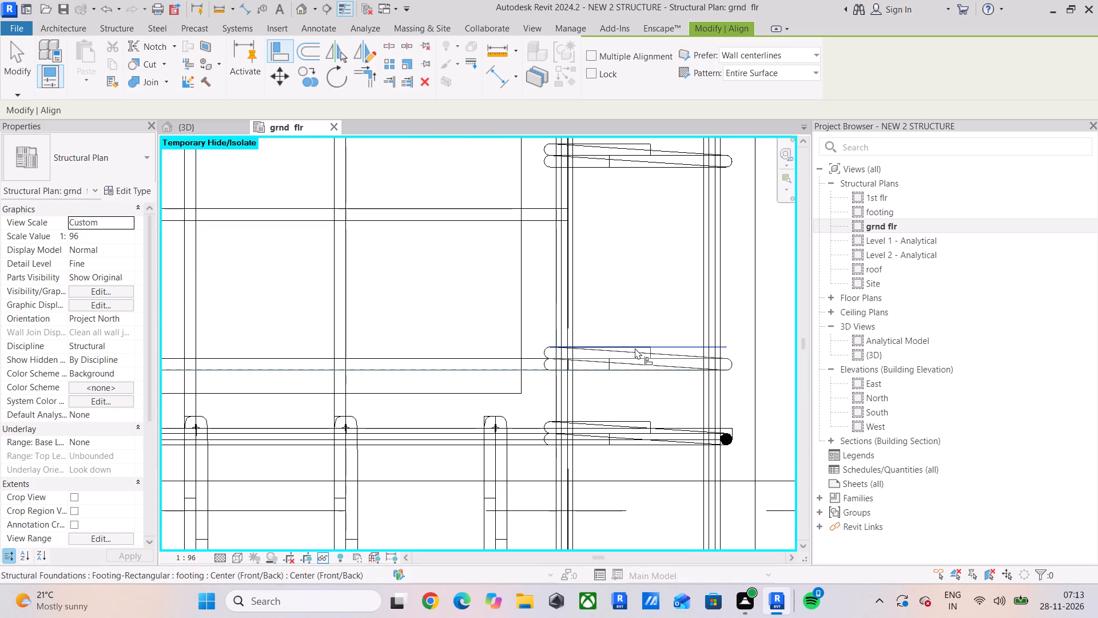
{"action": "scroll", "coordinate": [620, 390], "scroll_direction": "down", "scroll_amount": 3}
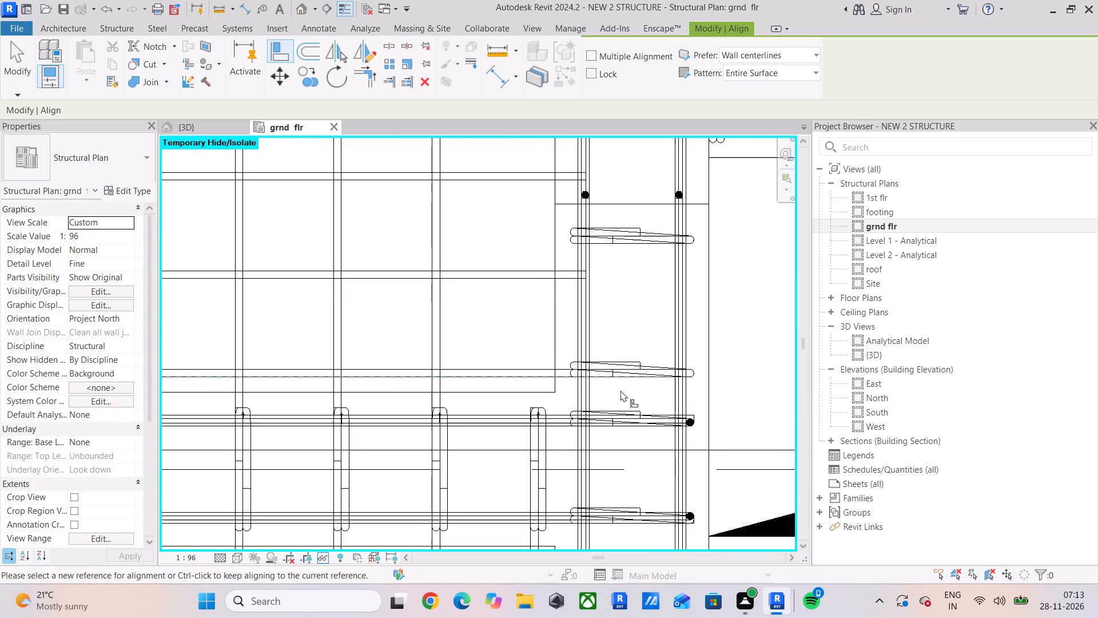
{"action": "middle_click_drag", "start_coordinate": [620, 390], "coordinate": [610, 308]}
{"action": "scroll", "coordinate": [610, 314], "scroll_direction": "up", "scroll_amount": 3}
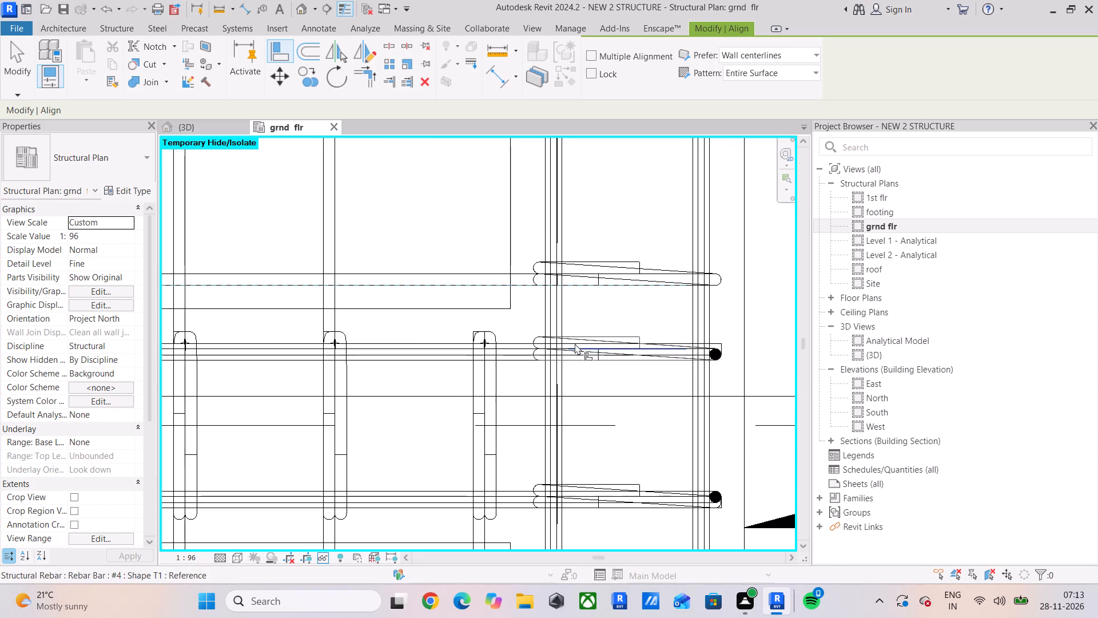
{"action": "scroll", "coordinate": [575, 339], "scroll_direction": "up", "scroll_amount": 3}
{"action": "key", "text": "Escape"}
{"action": "key", "text": "Escape"}
{"action": "key", "text": "Escape"}
{"action": "left_click", "coordinate": [585, 332]}
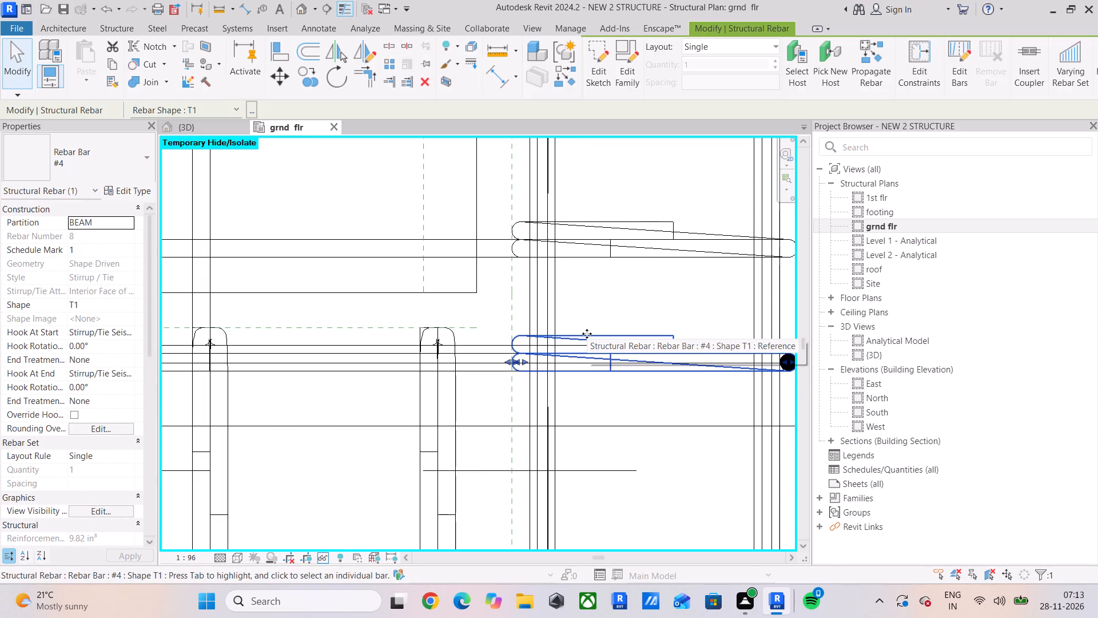
{"action": "key", "text": "Delete"}
Delete the #4 stirrup overlapping the crossing beam's nearer longitudinal bars.
{"action": "scroll", "coordinate": [587, 334], "scroll_direction": "down", "scroll_amount": 7}
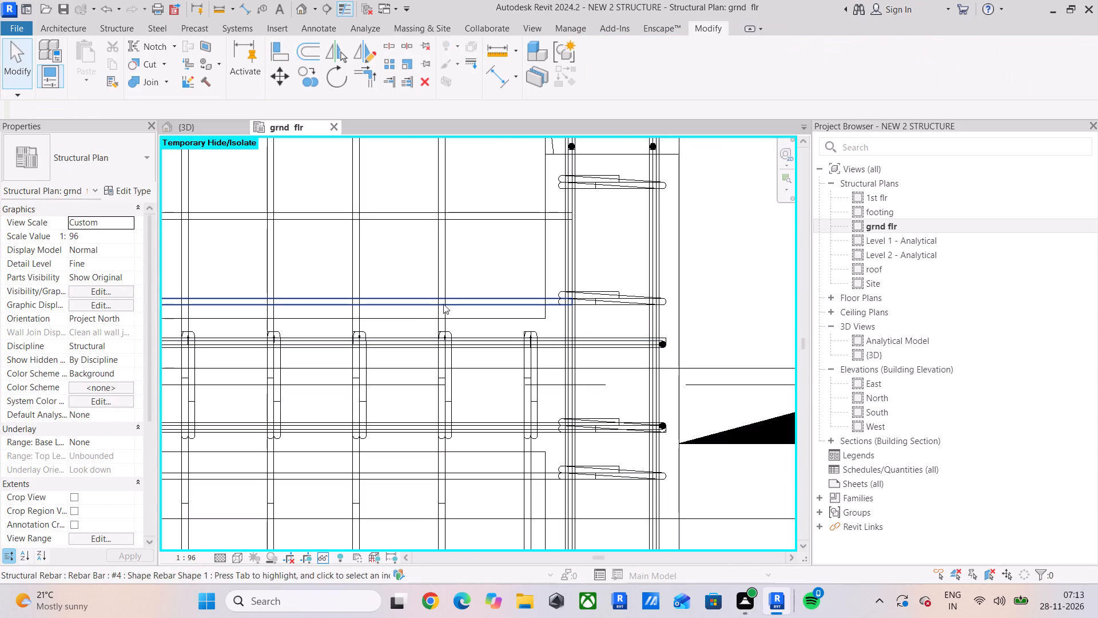
{"action": "left_click", "coordinate": [602, 422]}
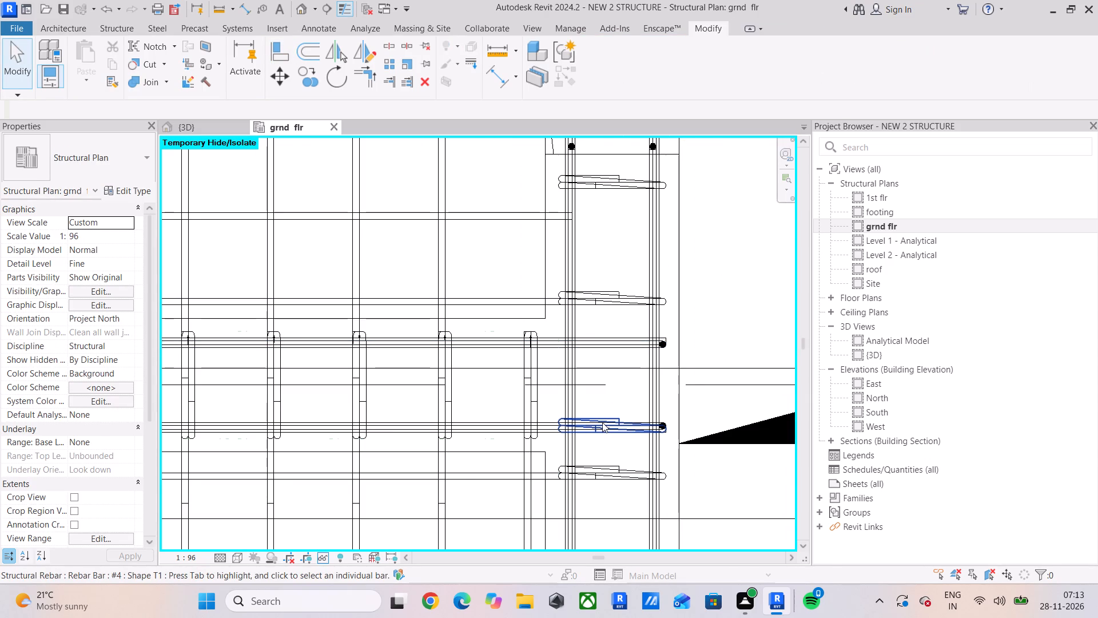
{"action": "scroll", "coordinate": [592, 423], "scroll_direction": "up", "scroll_amount": 3}
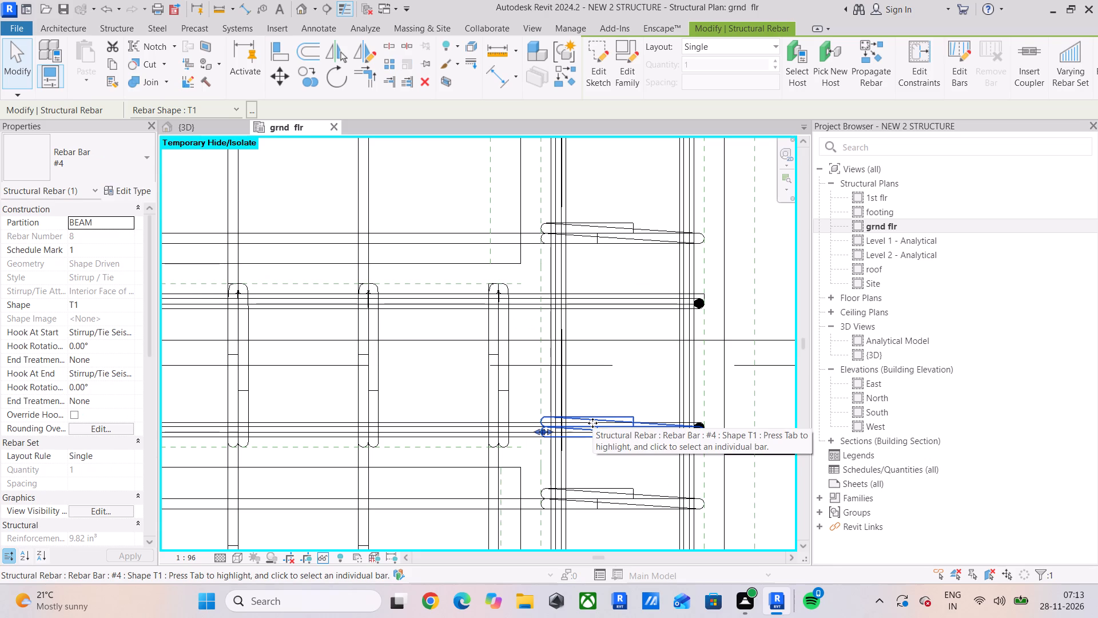
{"action": "key", "text": "Delete"}
Align the lower edge of the grid B stirrup nearest the column with the lower edge of the adjacent slab bar.
{"action": "middle_click_drag", "start_coordinate": [612, 300], "coordinate": [555, 510]}
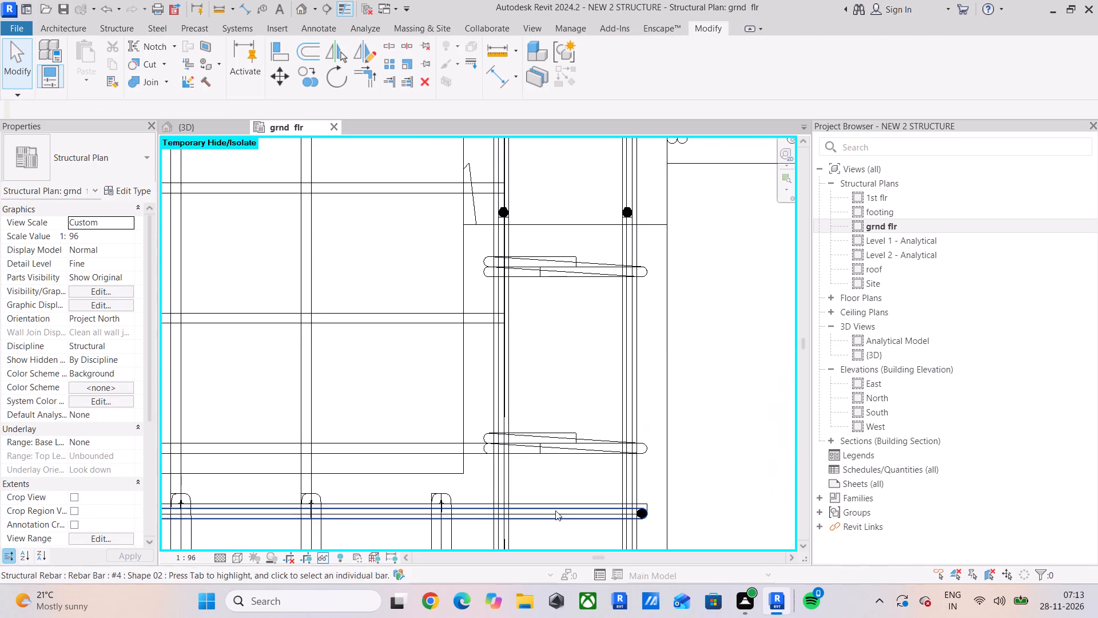
{"action": "middle_click_drag", "start_coordinate": [535, 313], "coordinate": [521, 412]}
{"action": "left_click", "coordinate": [279, 63]}
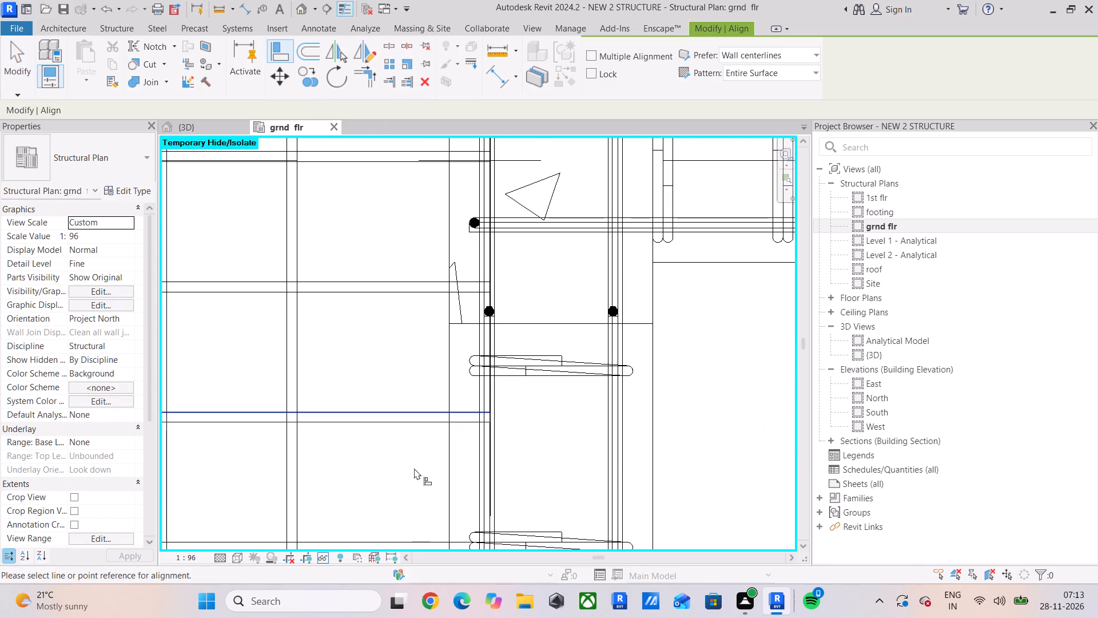
{"action": "left_click", "coordinate": [412, 425]}
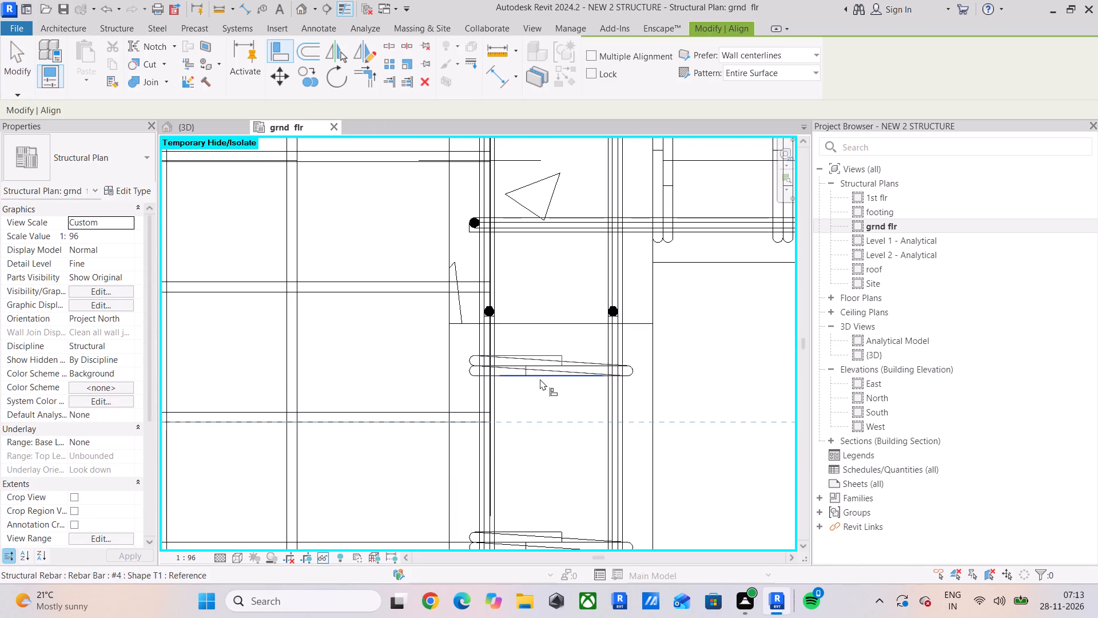
{"action": "left_click", "coordinate": [540, 379]}
Align the first grid B beam stirrup beyond the column with the upper edge of the nearest slab bar.
{"action": "scroll", "coordinate": [538, 399], "scroll_direction": "down", "scroll_amount": 10}
{"action": "middle_click_drag", "start_coordinate": [546, 414], "coordinate": [575, 236]}
{"action": "scroll", "coordinate": [610, 438], "scroll_direction": "down", "scroll_amount": 2}
{"action": "middle_click_drag", "start_coordinate": [610, 441], "coordinate": [580, 353]}
{"action": "middle_click_drag", "start_coordinate": [570, 315], "coordinate": [573, 533]}
{"action": "scroll", "coordinate": [545, 418], "scroll_direction": "up", "scroll_amount": 2}
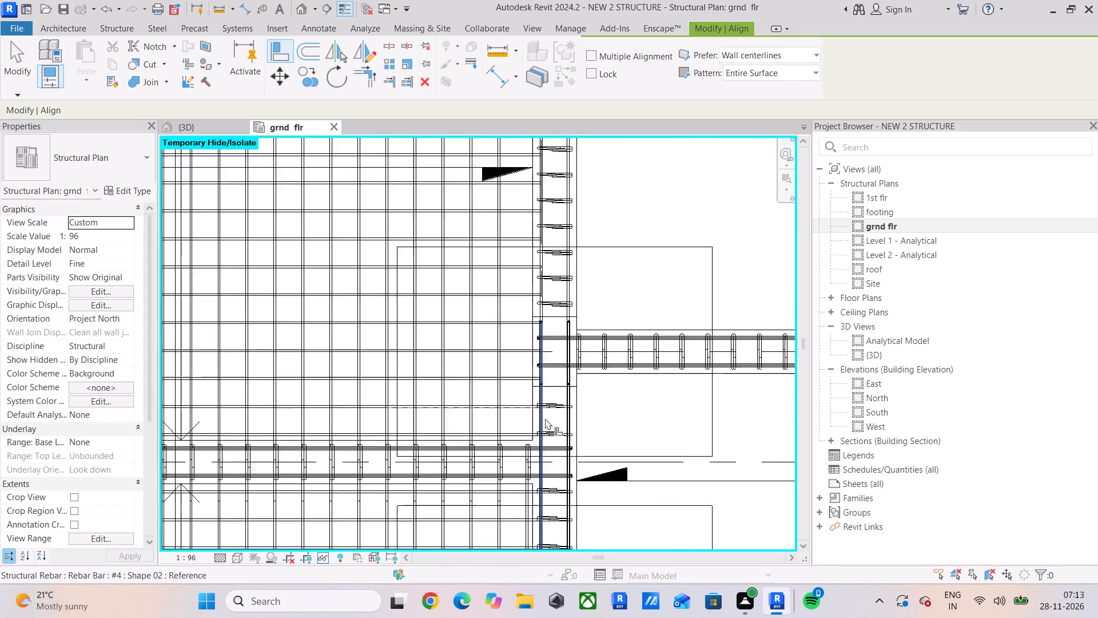
{"action": "scroll", "coordinate": [545, 418], "scroll_direction": "up", "scroll_amount": 7}
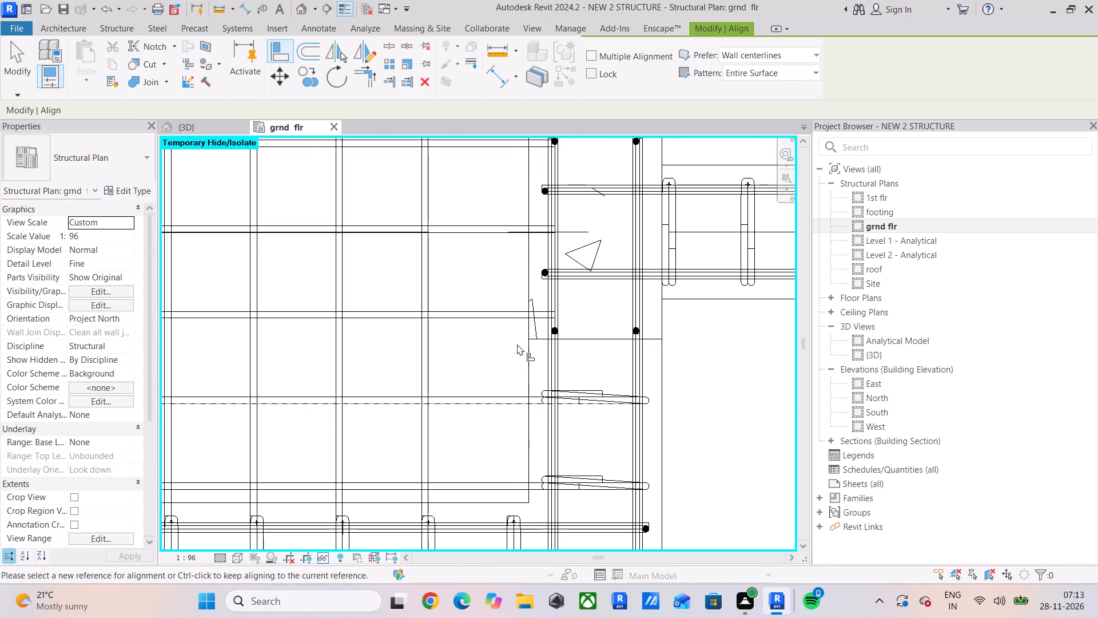
{"action": "middle_click_drag", "start_coordinate": [517, 344], "coordinate": [483, 599]}
{"action": "scroll", "coordinate": [475, 367], "scroll_direction": "up", "scroll_amount": 1}
{"action": "middle_click_drag", "start_coordinate": [475, 367], "coordinate": [460, 462]}
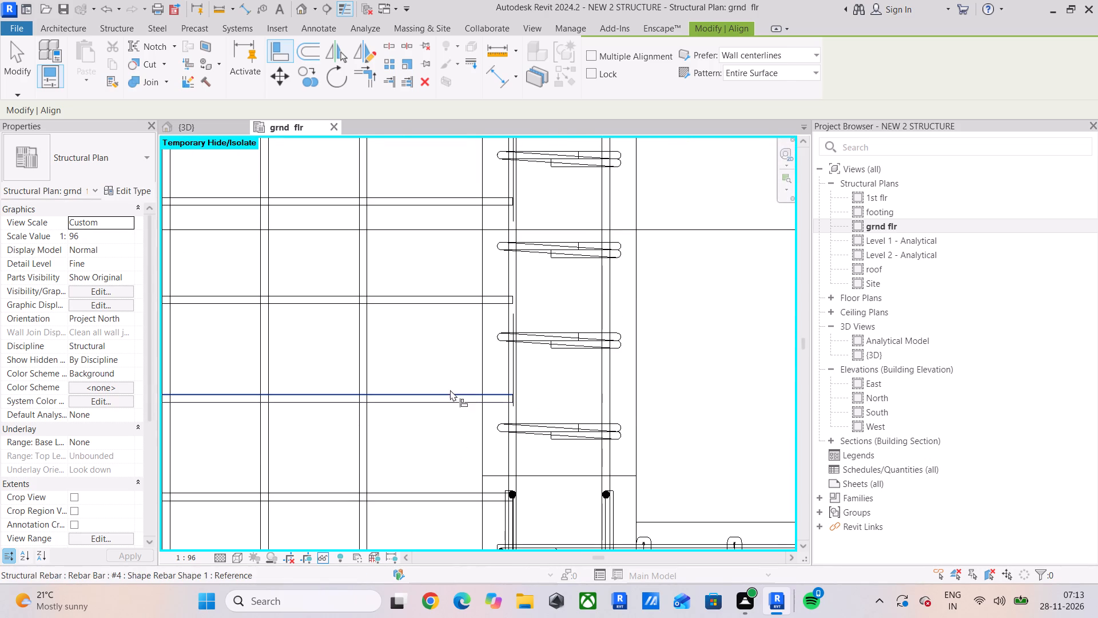
{"action": "left_click", "coordinate": [450, 390]}
{"action": "left_click", "coordinate": [538, 419]}
Align four more stirrups with the upper edges of the next four slab bars, skipping the stirrup between the first and second of them.
{"action": "middle_click_drag", "start_coordinate": [531, 404], "coordinate": [531, 488]}
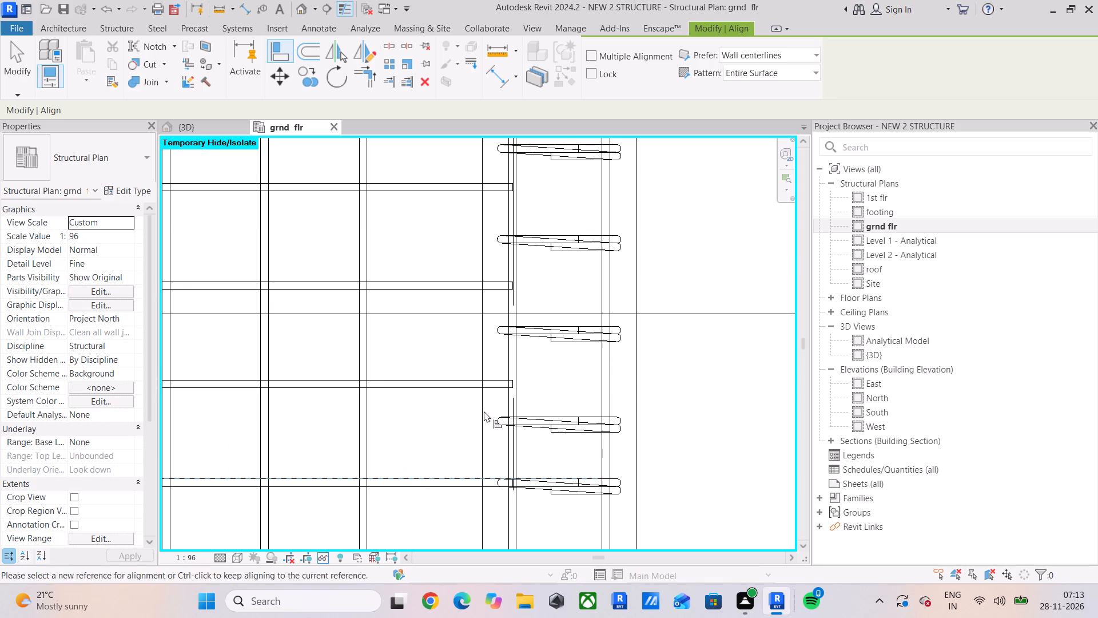
{"action": "left_click", "coordinate": [456, 375]}
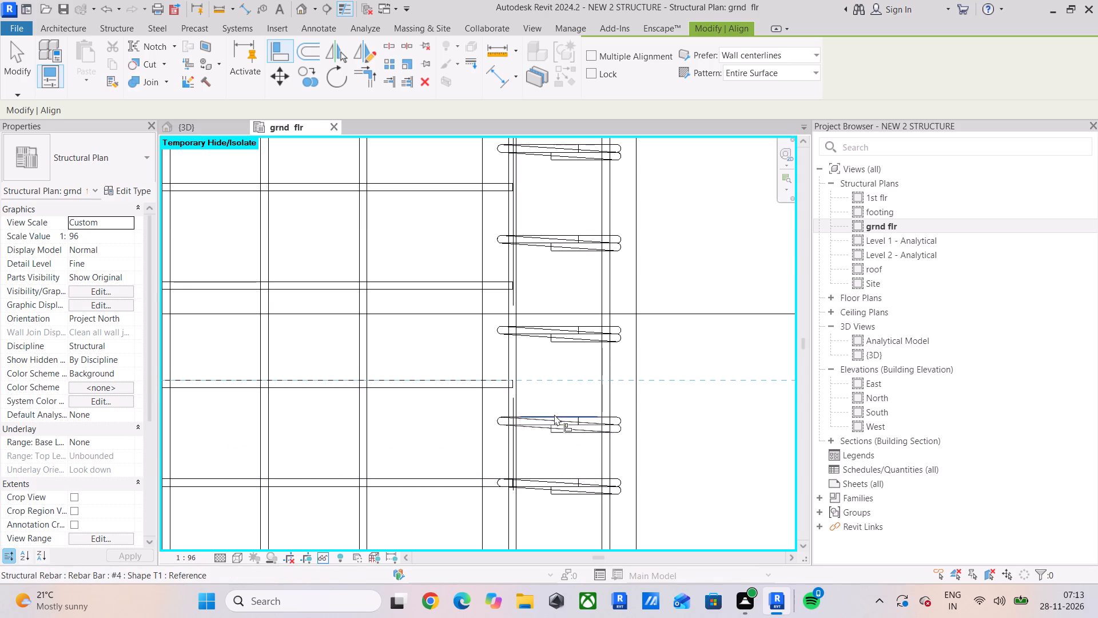
{"action": "left_click", "coordinate": [554, 414]}
{"action": "left_click", "coordinate": [454, 278]}
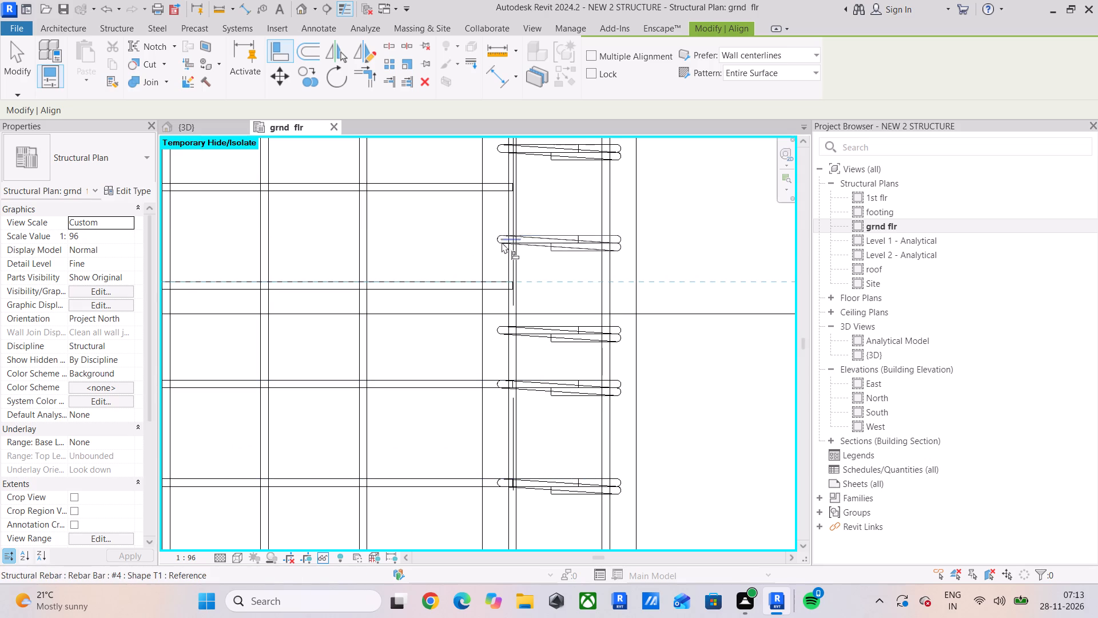
{"action": "left_click", "coordinate": [568, 231]}
{"action": "middle_click_drag", "start_coordinate": [521, 288], "coordinate": [521, 404]}
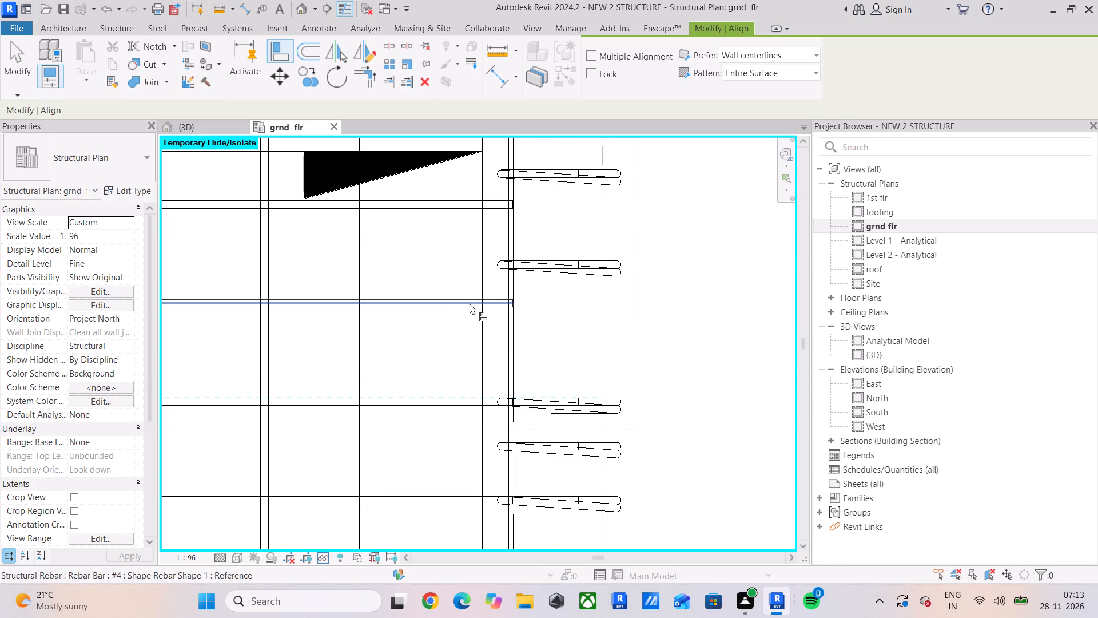
{"action": "left_click", "coordinate": [462, 296]}
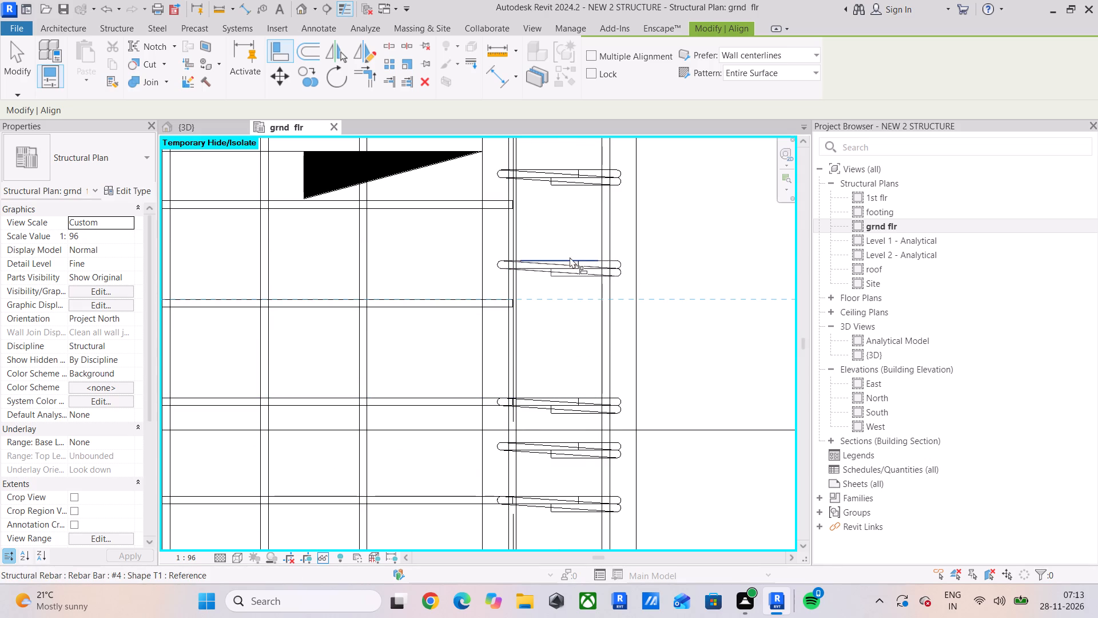
{"action": "left_click", "coordinate": [570, 255]}
{"action": "left_click", "coordinate": [443, 198]}
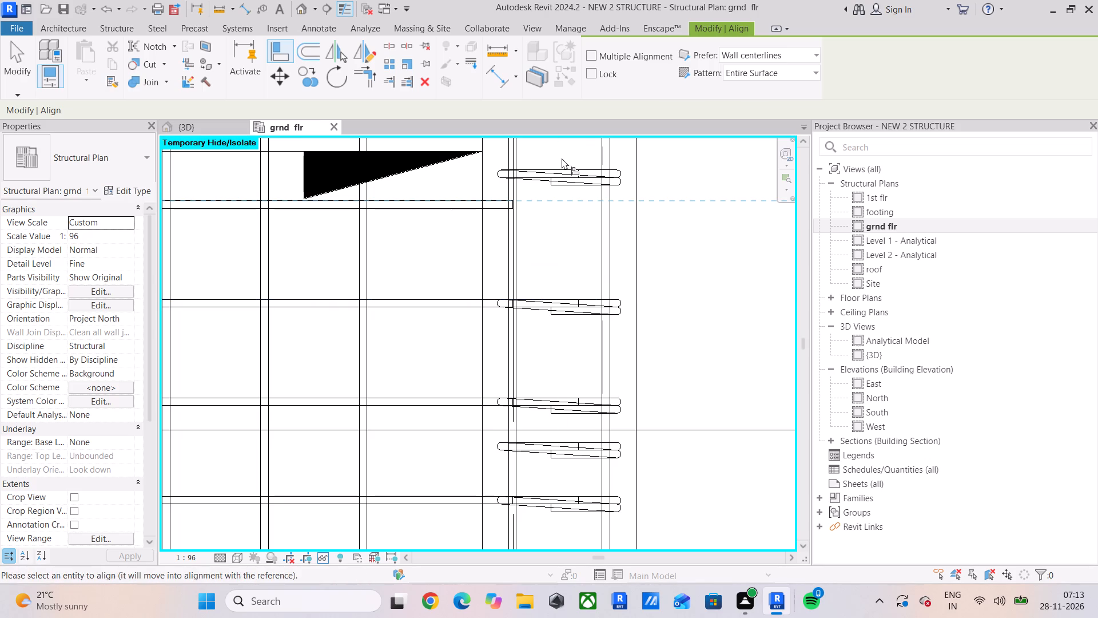
{"action": "left_click", "coordinate": [562, 164]}
{"action": "key", "text": "Escape"}
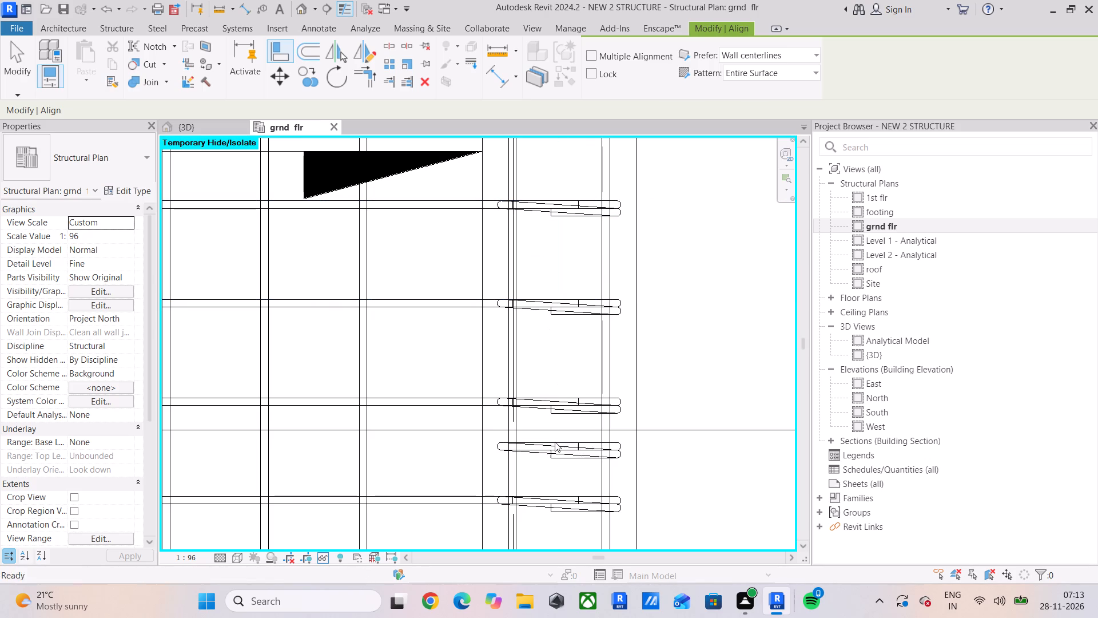
{"action": "key", "text": "Escape"}
Delete the surplus #4 stirrup left between two aligned stirrups on the grid B beam.
{"action": "left_click", "coordinate": [555, 442]}
{"action": "key", "text": "Delete"}
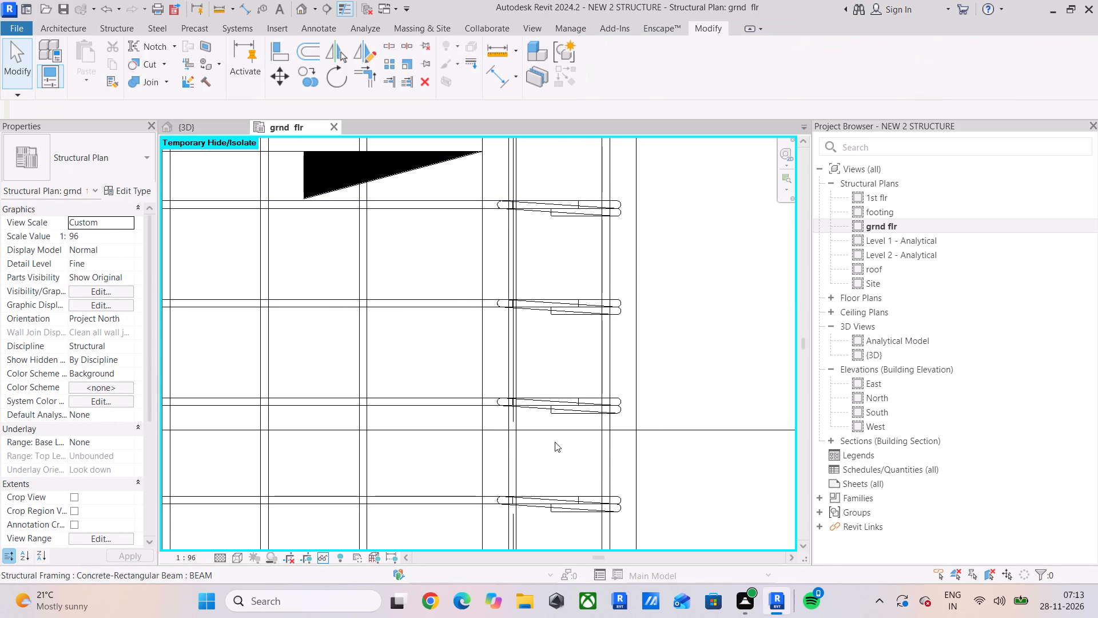
Align the next two unaligned grid B beam stirrups with the upper edges of their neighbouring slab bars.
{"action": "middle_click_drag", "start_coordinate": [631, 381], "coordinate": [602, 534]}
{"action": "left_click", "coordinate": [274, 51]}
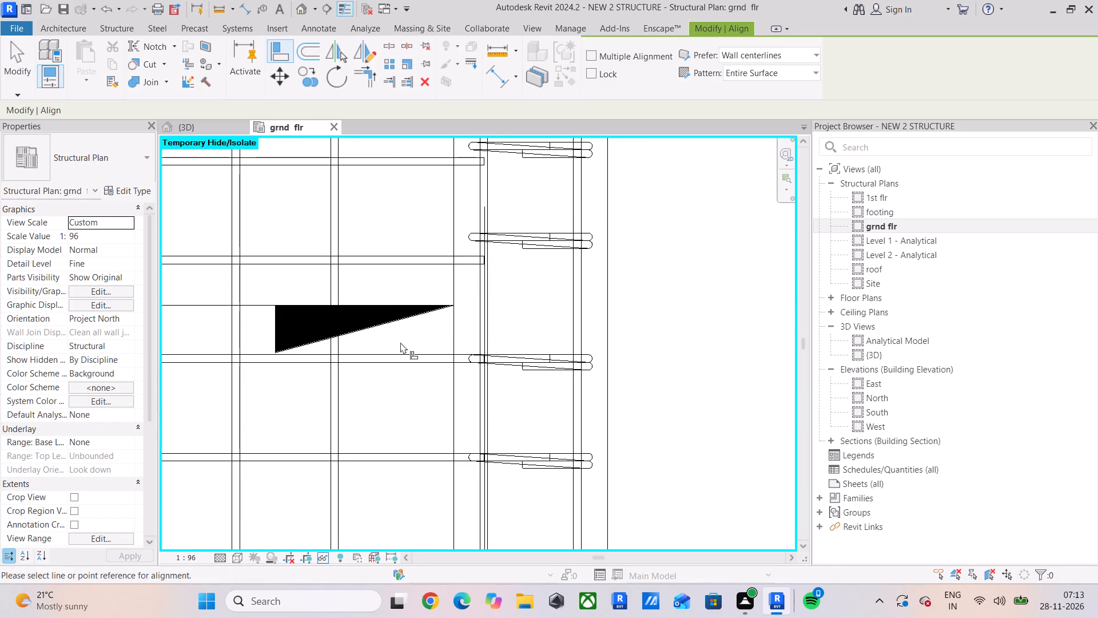
{"action": "middle_click_drag", "start_coordinate": [400, 342], "coordinate": [391, 469]}
{"action": "scroll", "coordinate": [411, 394], "scroll_direction": "up", "scroll_amount": 2}
{"action": "left_click", "coordinate": [415, 376]}
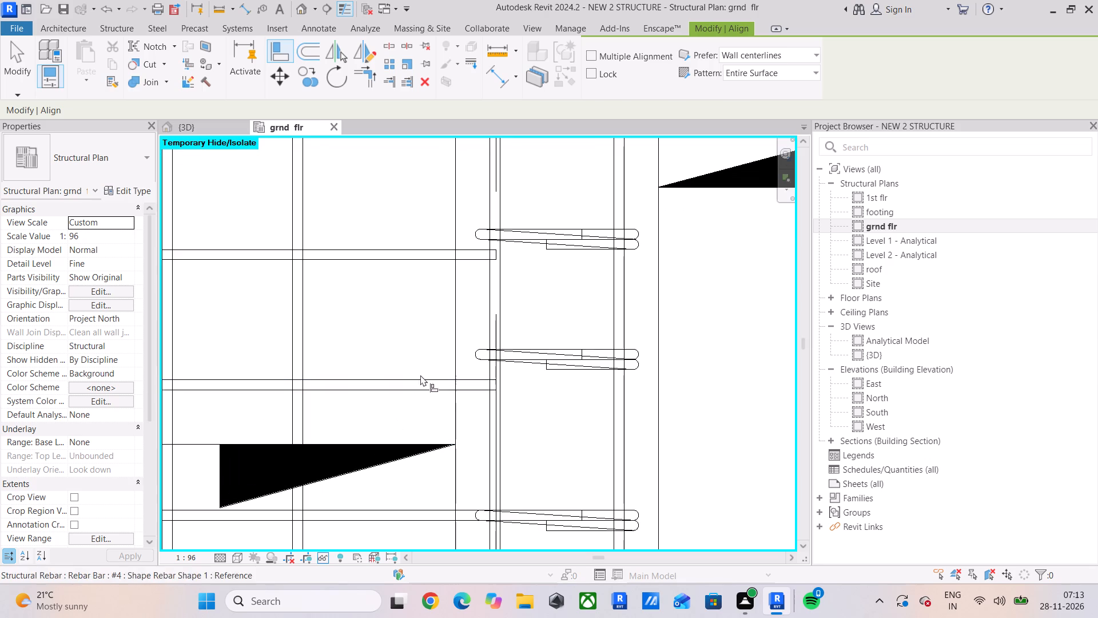
{"action": "left_click", "coordinate": [563, 347]}
{"action": "middle_click_drag", "start_coordinate": [551, 368], "coordinate": [551, 493]}
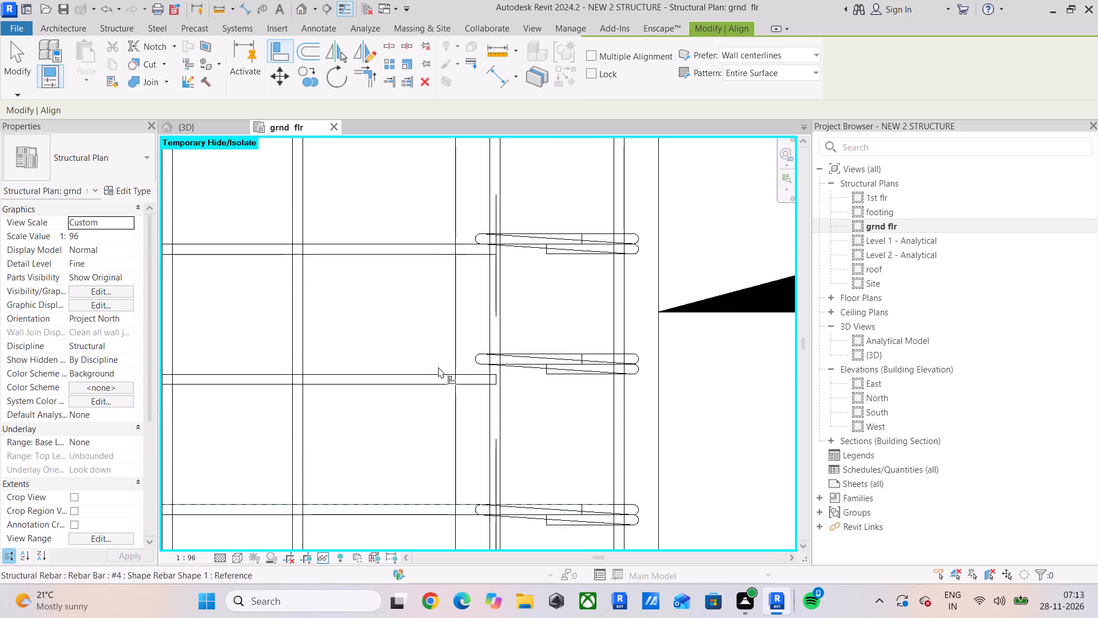
{"action": "left_click", "coordinate": [420, 372]}
{"action": "left_click", "coordinate": [558, 352]}
Align the following two grid B beam stirrups so their top edges meet the upper edges of the slab bars.
{"action": "middle_click_drag", "start_coordinate": [512, 377], "coordinate": [512, 404]}
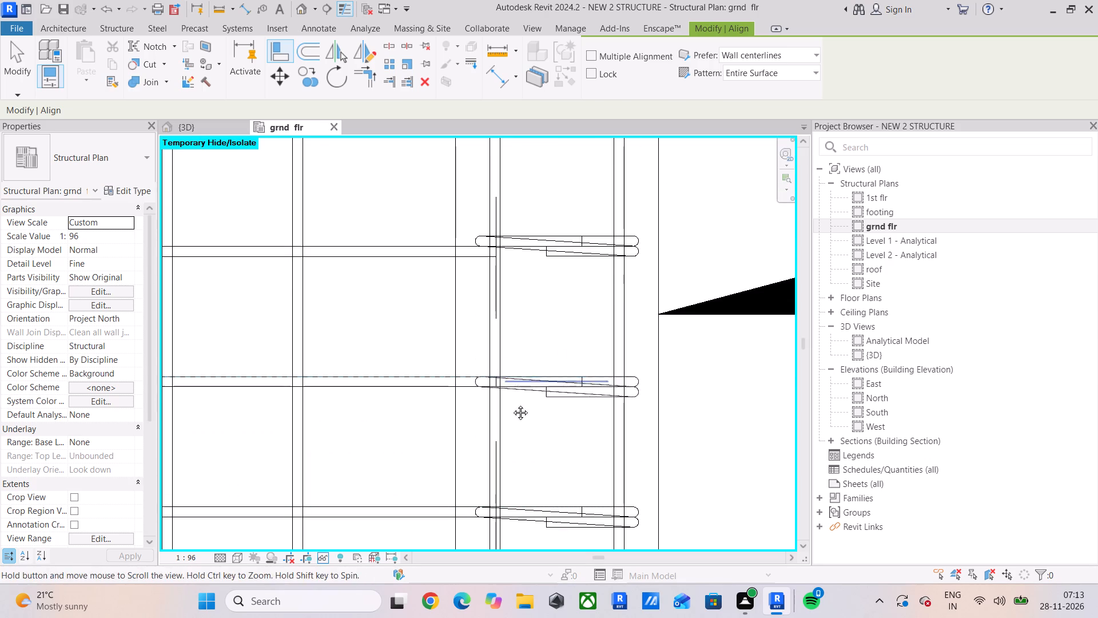
{"action": "middle_click_drag", "start_coordinate": [512, 404], "coordinate": [512, 476]}
{"action": "left_click", "coordinate": [426, 339]}
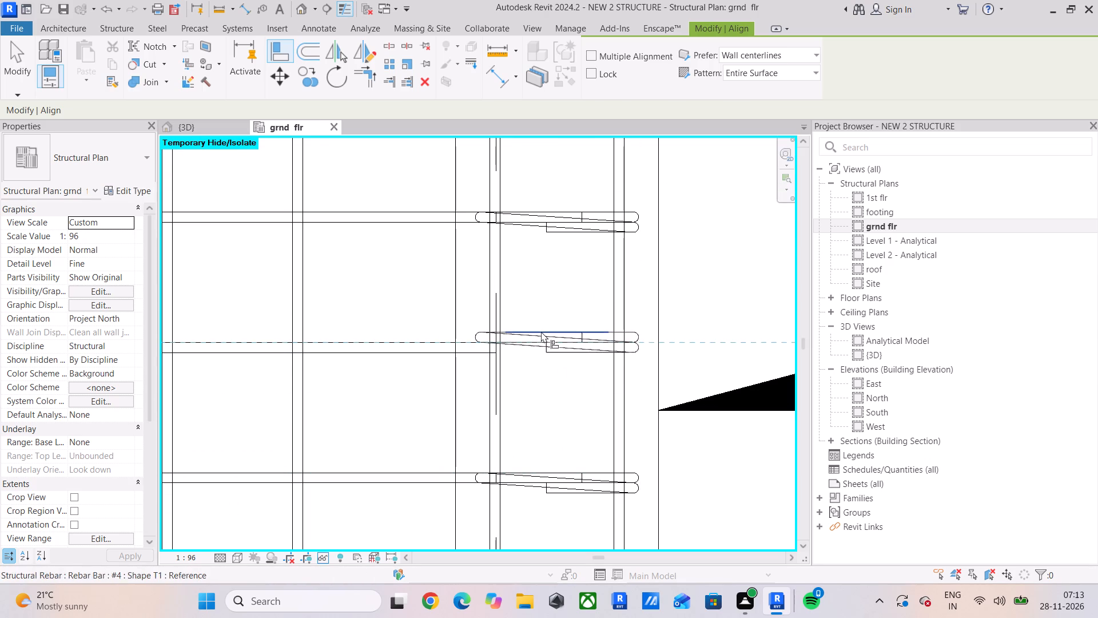
{"action": "left_click", "coordinate": [541, 331]}
{"action": "left_click", "coordinate": [403, 340]}
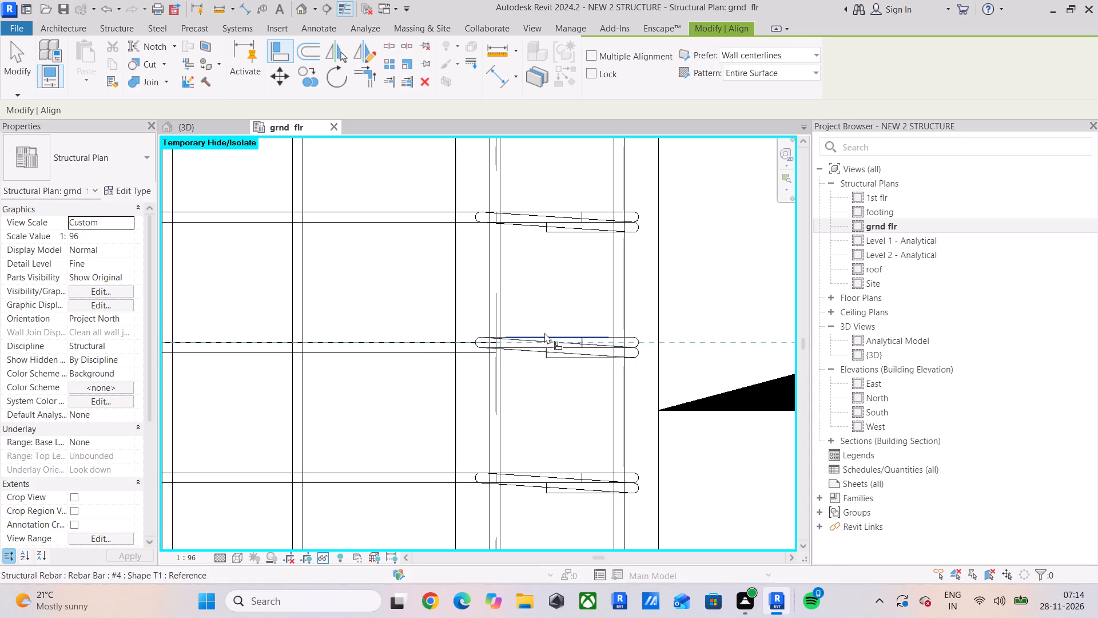
{"action": "left_click", "coordinate": [544, 332]}
{"action": "middle_click_drag", "start_coordinate": [484, 320], "coordinate": [482, 449]}
{"action": "left_click", "coordinate": [417, 336]}
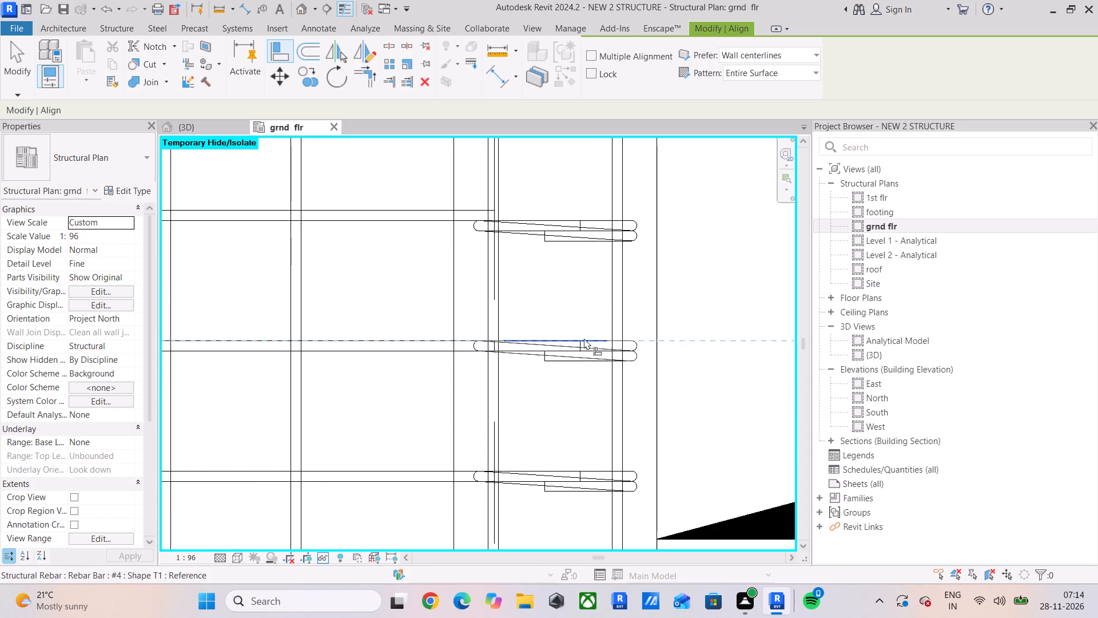
{"action": "left_click", "coordinate": [566, 336]}
Align the next three stirrups along the grid B beam with the upper edges of successive slab bars.
{"action": "middle_click_drag", "start_coordinate": [566, 348], "coordinate": [556, 525]}
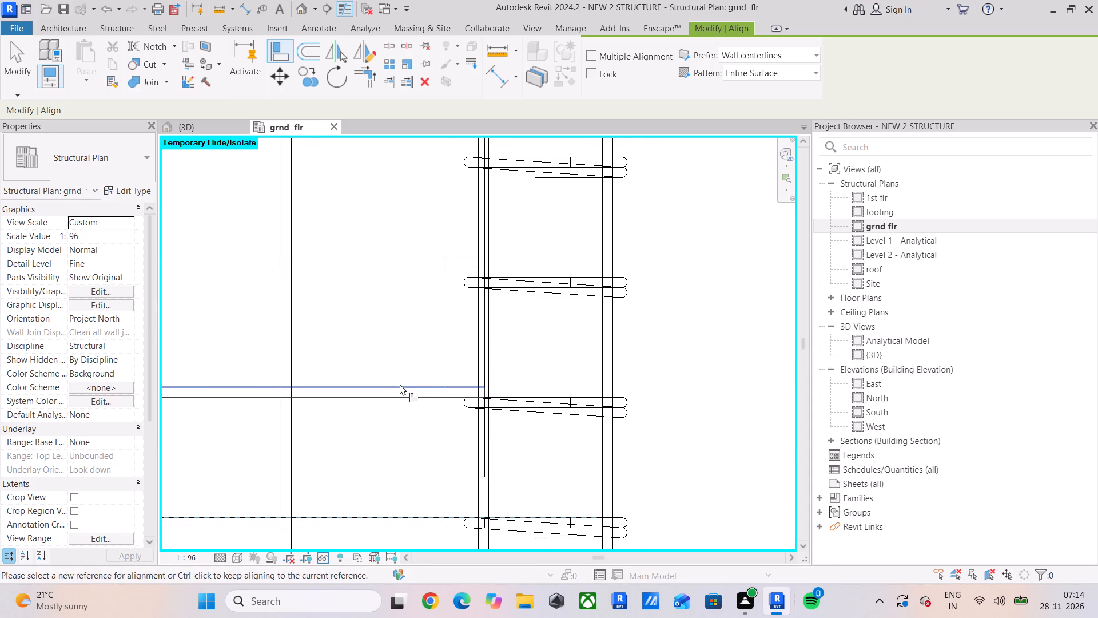
{"action": "left_click", "coordinate": [400, 384]}
{"action": "left_click", "coordinate": [543, 391]}
{"action": "middle_click_drag", "start_coordinate": [562, 486], "coordinate": [564, 513]}
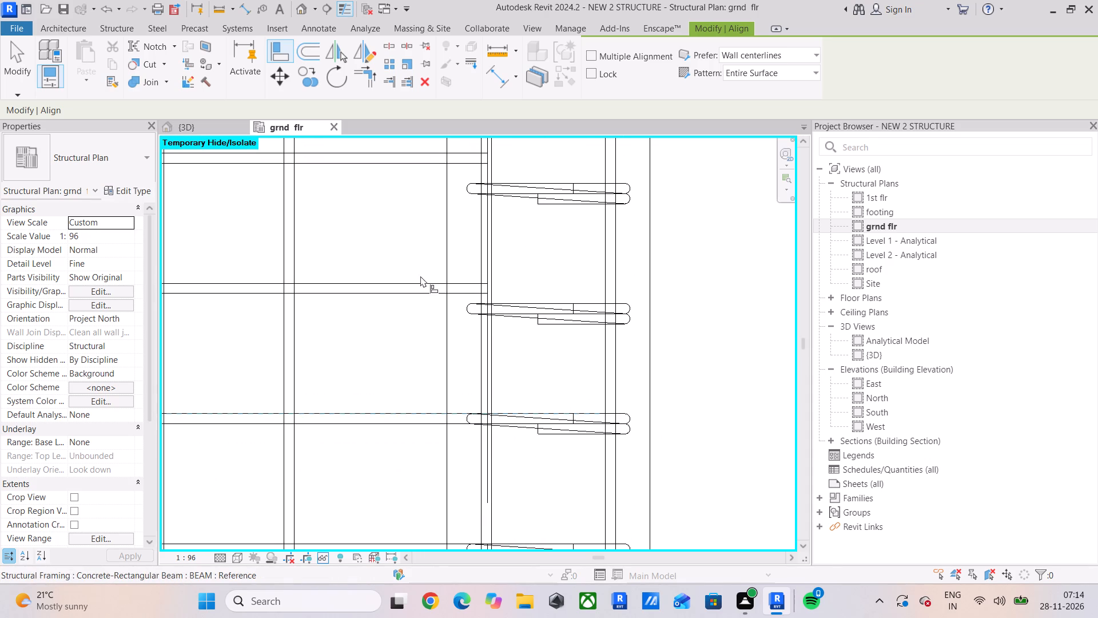
{"action": "left_click_drag", "start_coordinate": [410, 278], "coordinate": [417, 279]}
{"action": "left_click", "coordinate": [556, 298]}
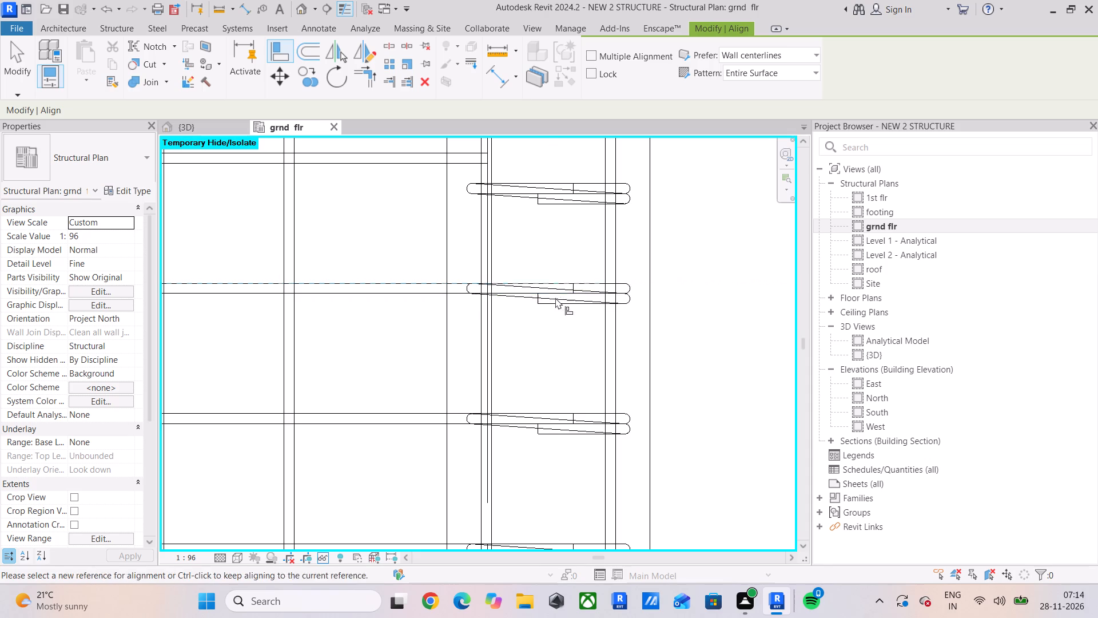
{"action": "middle_click_drag", "start_coordinate": [546, 274], "coordinate": [523, 457]}
{"action": "left_click", "coordinate": [377, 331]}
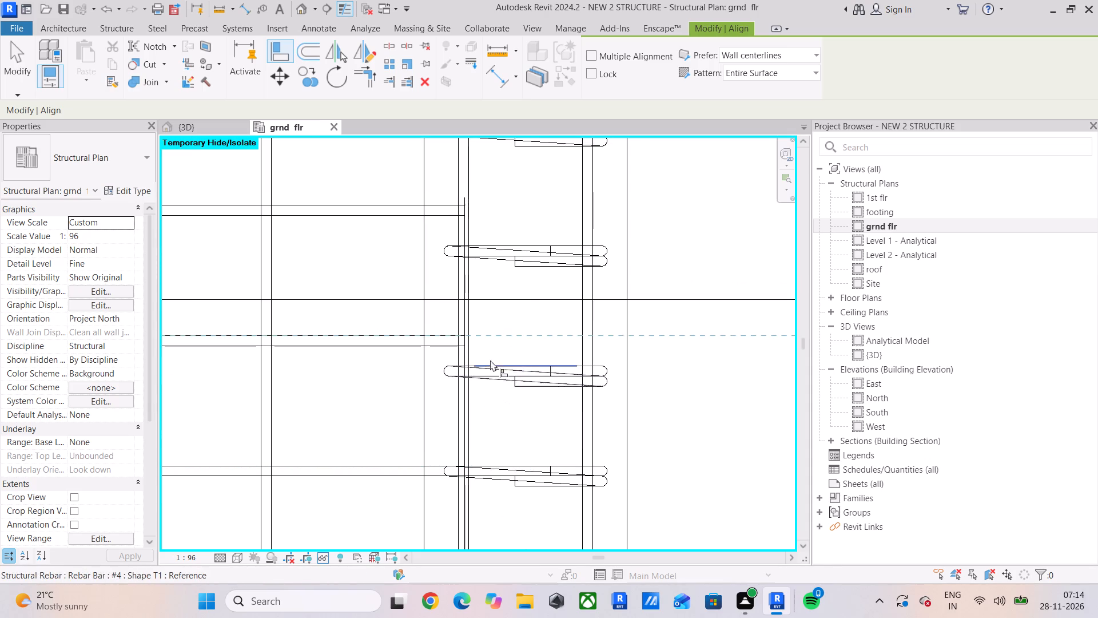
{"action": "left_click", "coordinate": [526, 362]}
Align the last three grid B stirrups before the end crossing beam with the upper edges of their slab bars.
{"action": "middle_click_drag", "start_coordinate": [520, 364], "coordinate": [527, 464]}
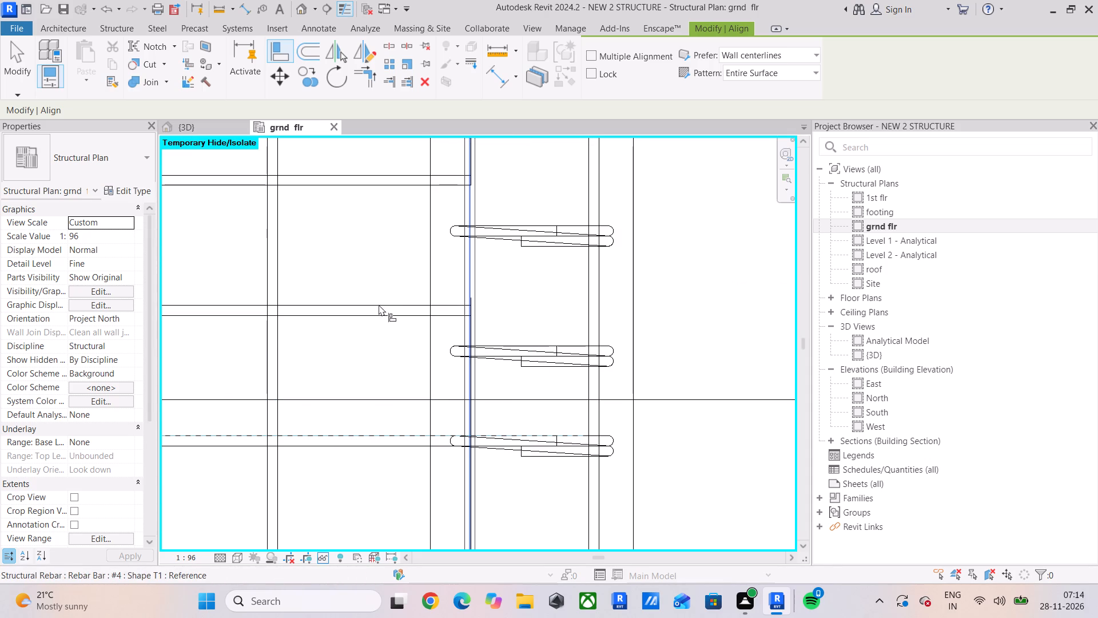
{"action": "left_click", "coordinate": [378, 302]}
{"action": "left_click", "coordinate": [531, 344]}
{"action": "middle_click_drag", "start_coordinate": [492, 276], "coordinate": [473, 439]}
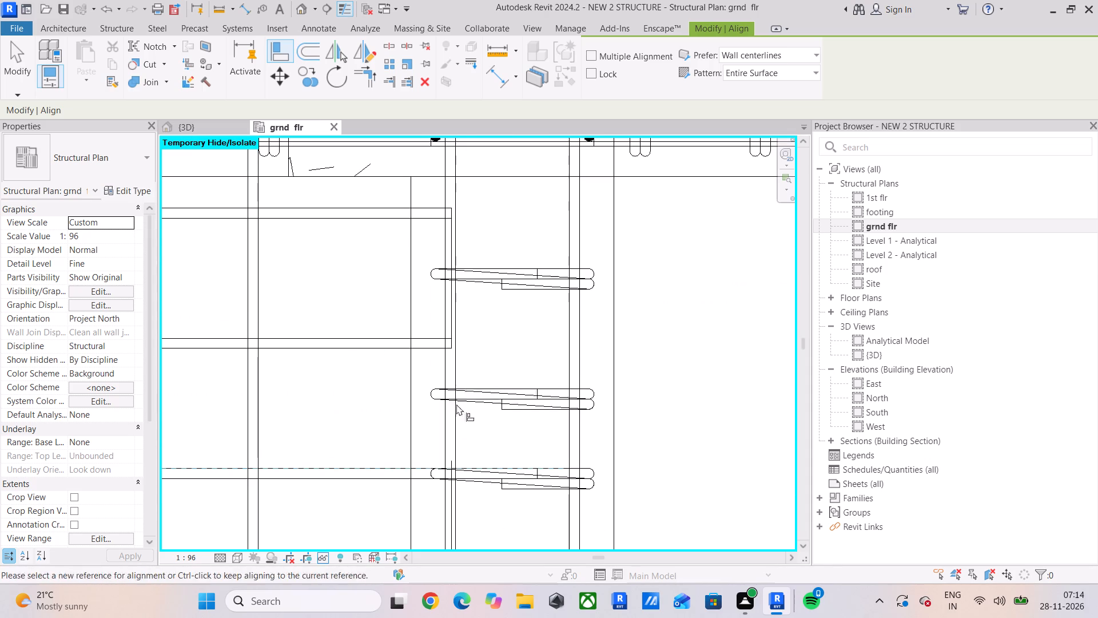
{"action": "left_click", "coordinate": [371, 334]}
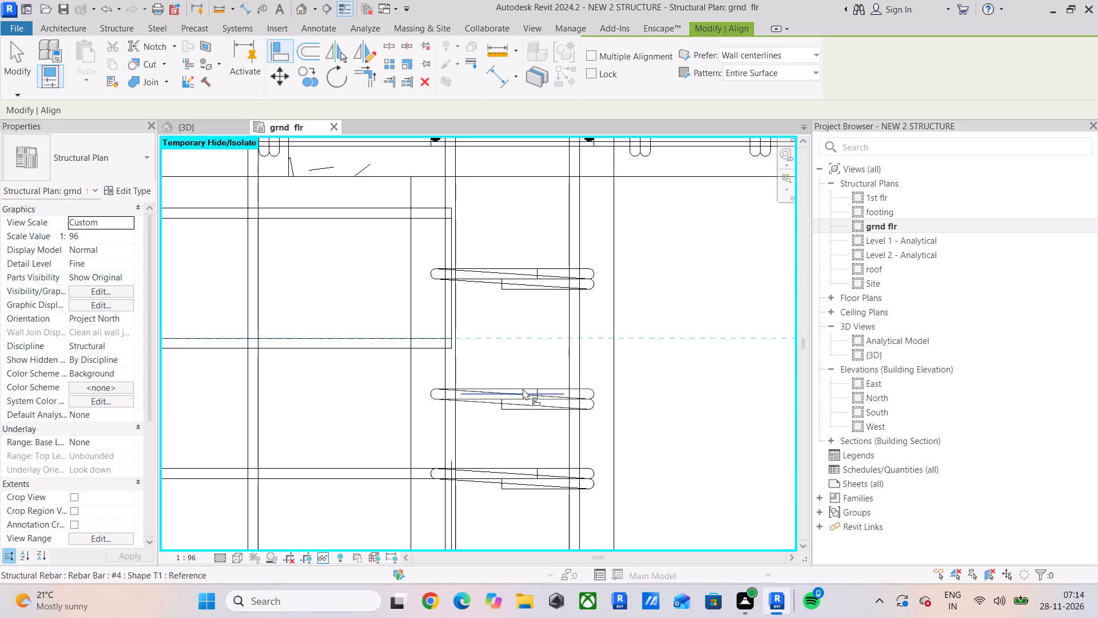
{"action": "left_click", "coordinate": [523, 389]}
{"action": "left_click", "coordinate": [358, 334]}
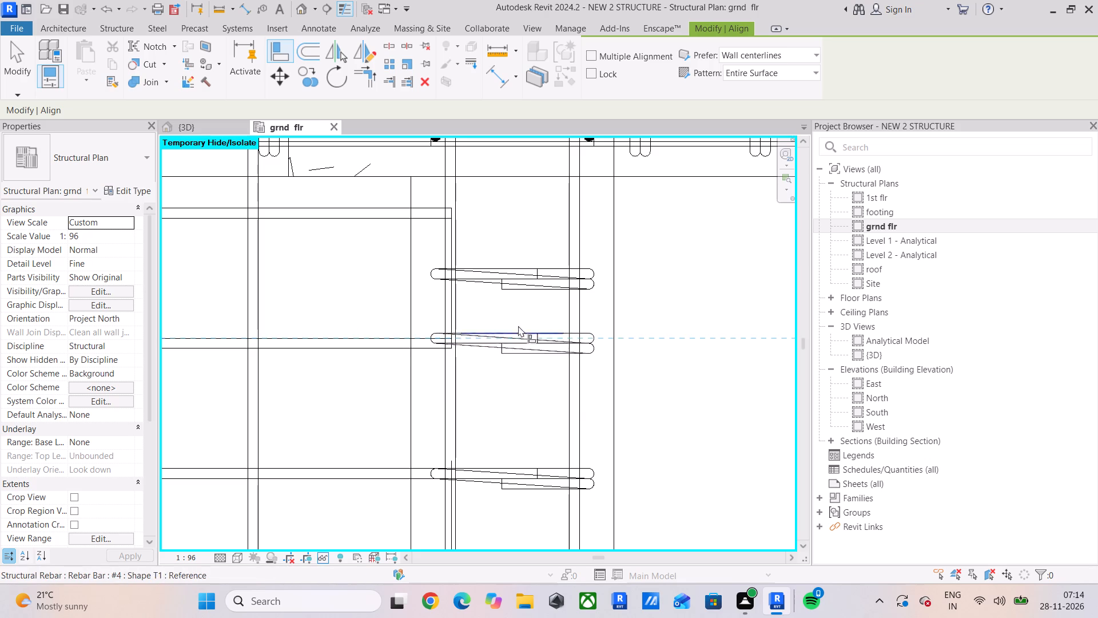
{"action": "left_click", "coordinate": [519, 330]}
{"action": "middle_click_drag", "start_coordinate": [508, 352], "coordinate": [509, 480]}
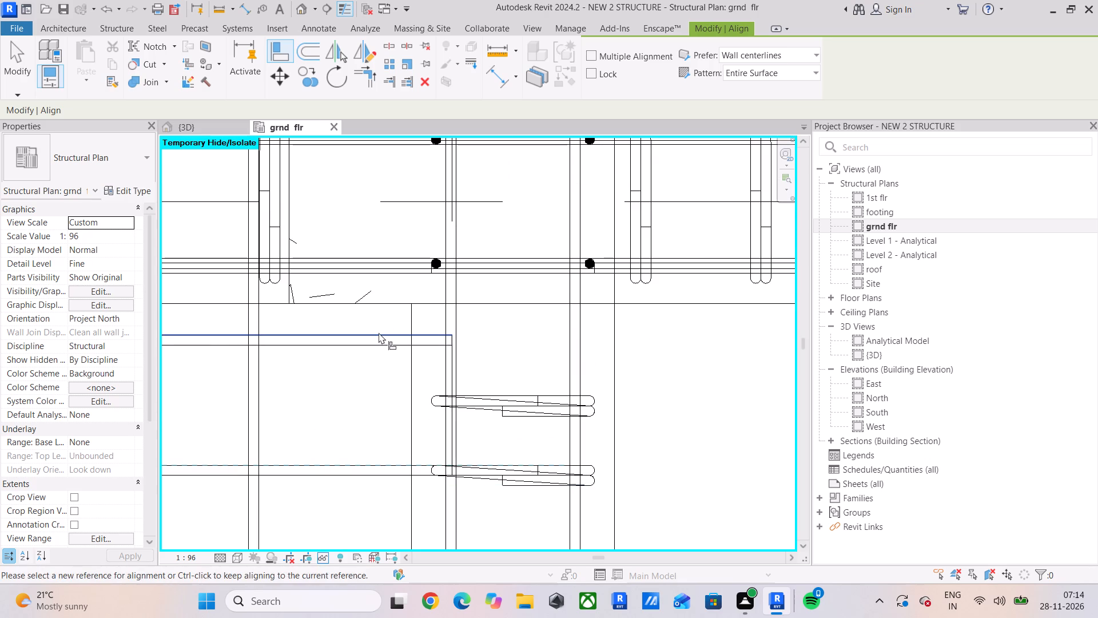
{"action": "left_click", "coordinate": [379, 332]}
{"action": "left_click", "coordinate": [506, 391]}
Align the first four crossing beam stirrups beyond the column at grid B with the left edges of their slab bars.
{"action": "scroll", "coordinate": [506, 389], "scroll_direction": "down", "scroll_amount": 10}
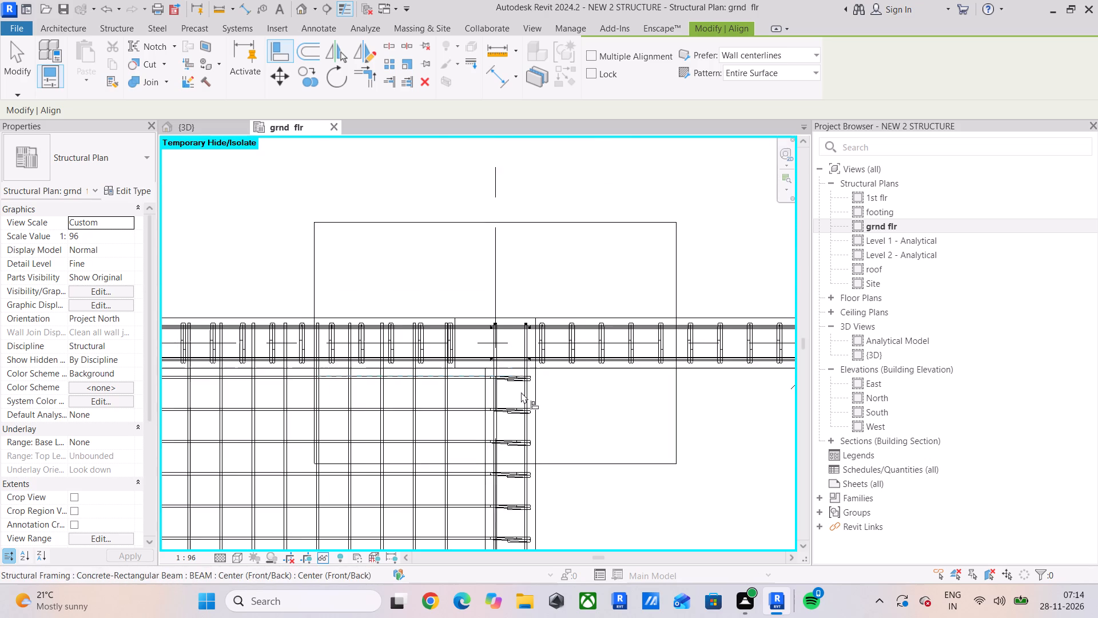
{"action": "middle_click_drag", "start_coordinate": [521, 392], "coordinate": [622, 393]}
{"action": "scroll", "coordinate": [538, 367], "scroll_direction": "up", "scroll_amount": 13}
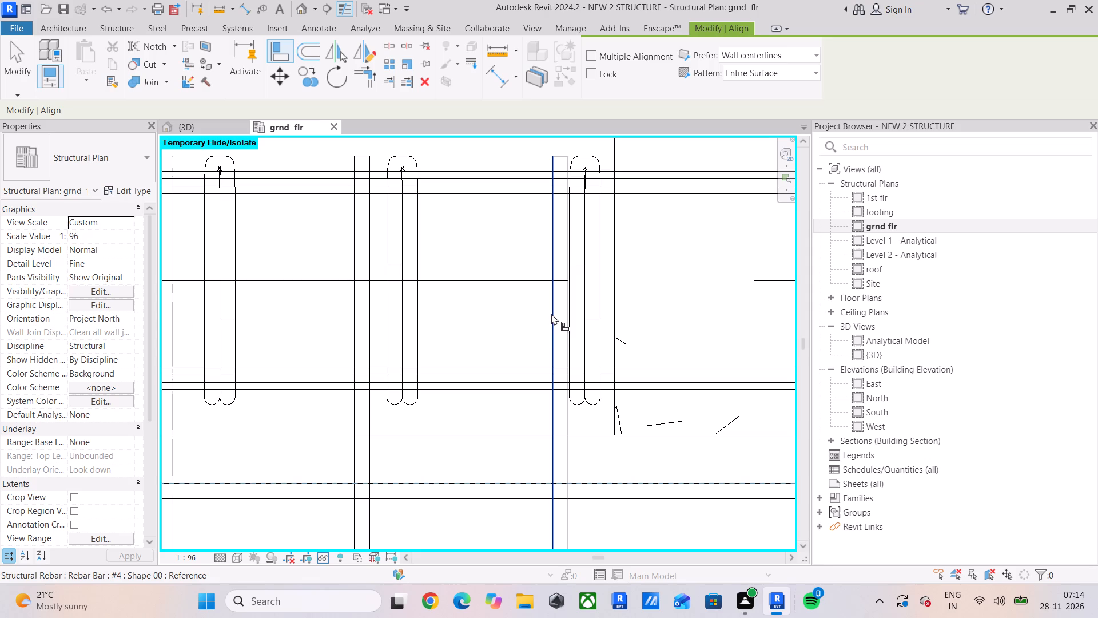
{"action": "left_click", "coordinate": [548, 318]}
{"action": "left_click", "coordinate": [567, 305]}
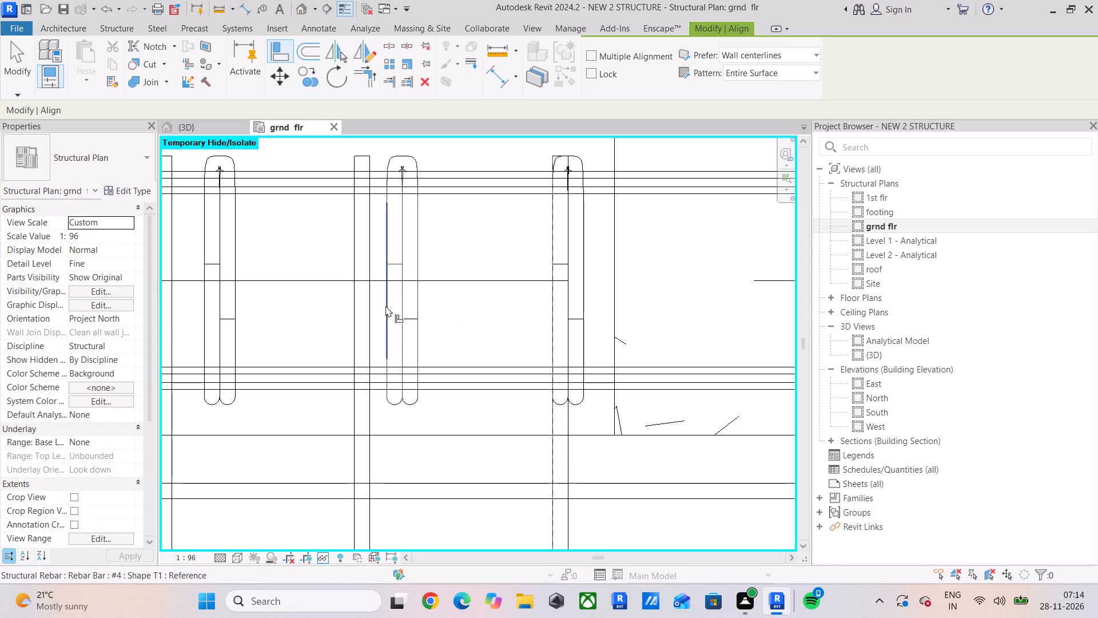
{"action": "left_click", "coordinate": [354, 324]}
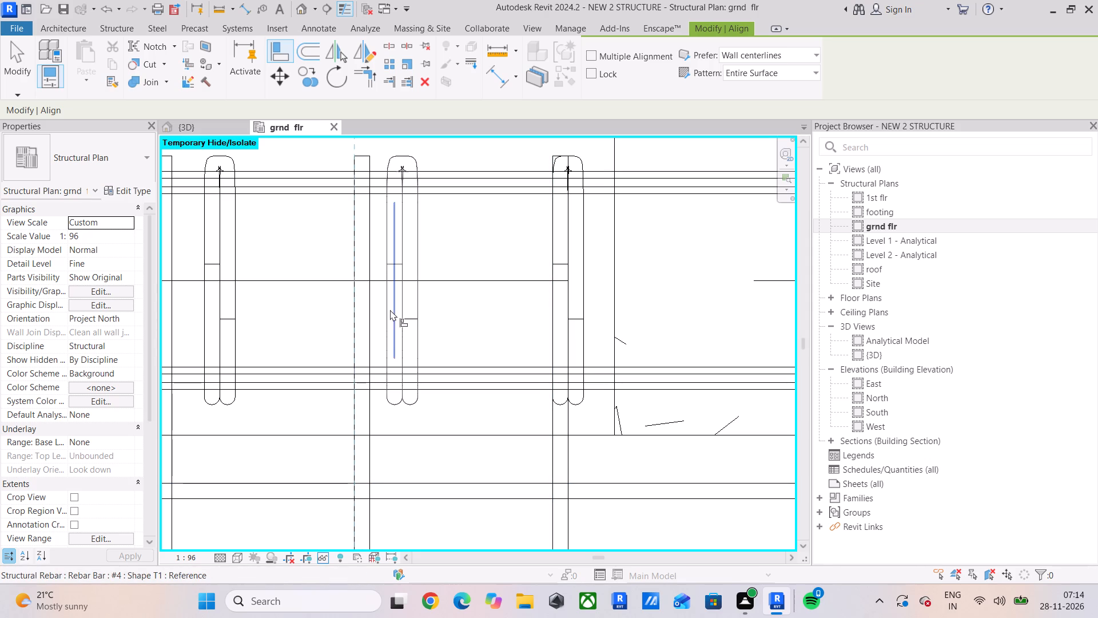
{"action": "left_click", "coordinate": [385, 308]}
{"action": "middle_click_drag", "start_coordinate": [385, 308], "coordinate": [724, 355]}
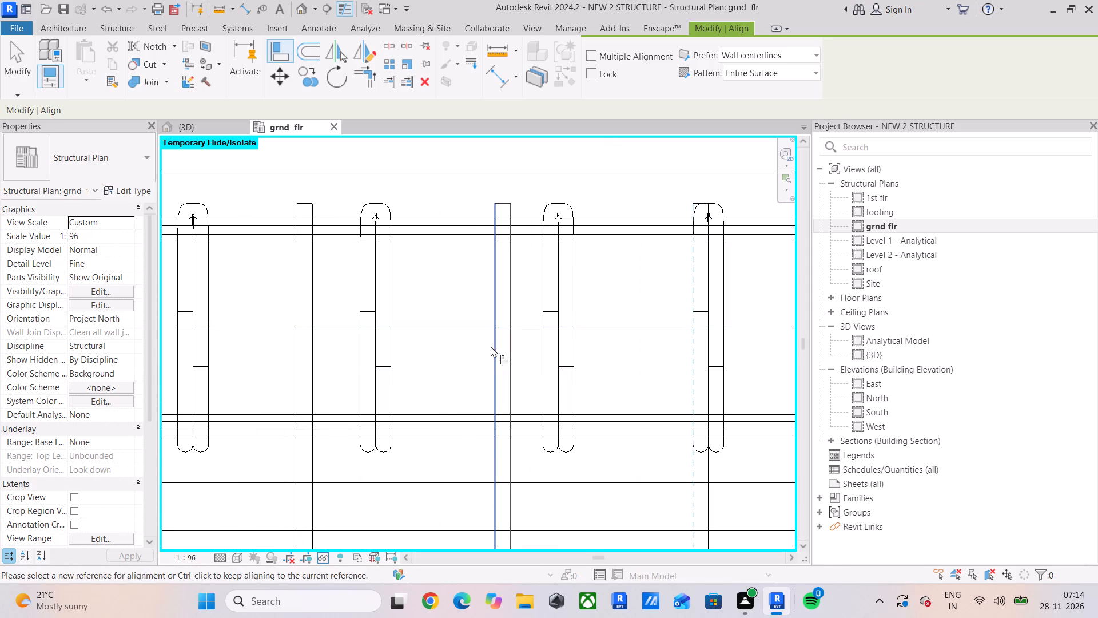
{"action": "left_click", "coordinate": [491, 346]}
{"action": "left_click", "coordinate": [539, 343]}
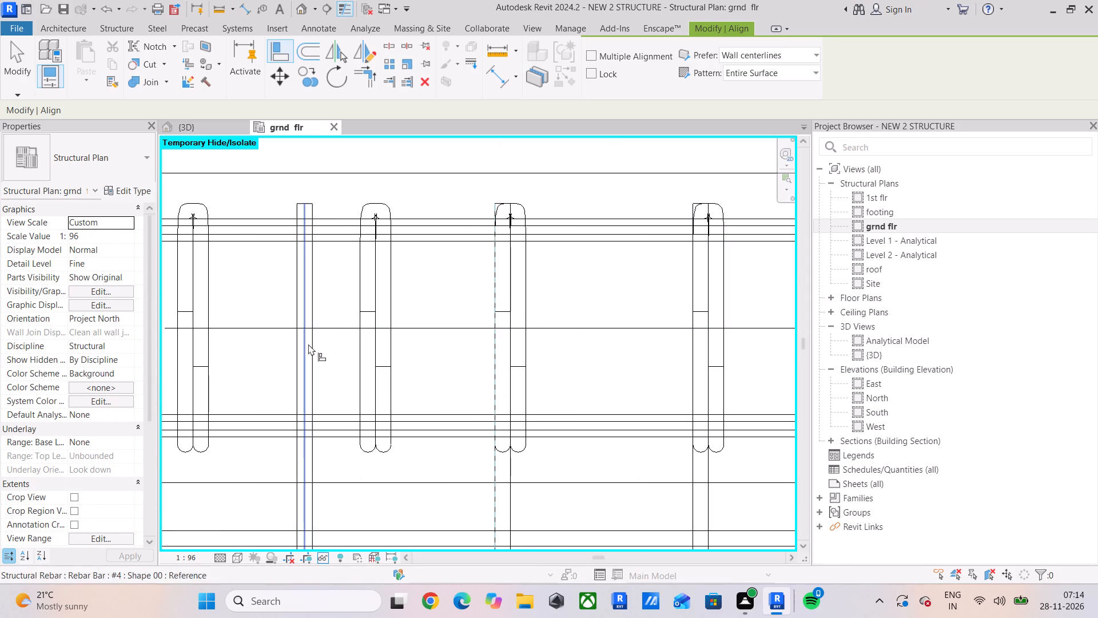
{"action": "left_click", "coordinate": [295, 347]}
{"action": "left_click", "coordinate": [360, 350]}
Align four more stirrups along the crossing beam with the left edges of successive slab bars, skipping the surplus stirrup midway.
{"action": "middle_click_drag", "start_coordinate": [360, 350], "coordinate": [758, 374]}
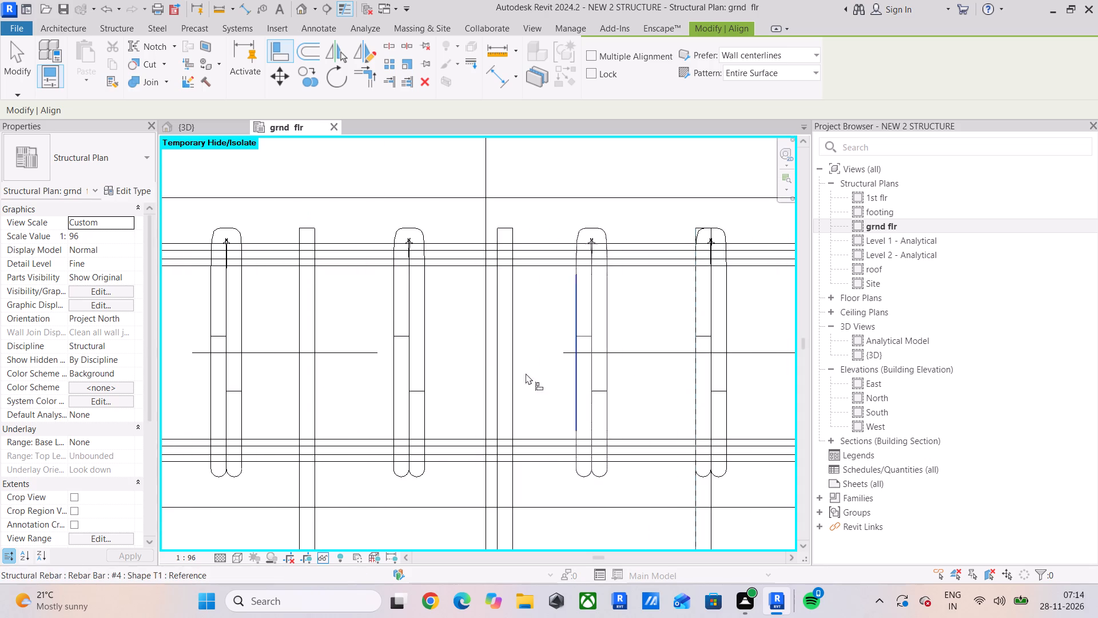
{"action": "left_click_drag", "start_coordinate": [498, 368], "coordinate": [503, 369]}
{"action": "left_click_drag", "start_coordinate": [572, 371], "coordinate": [551, 371]}
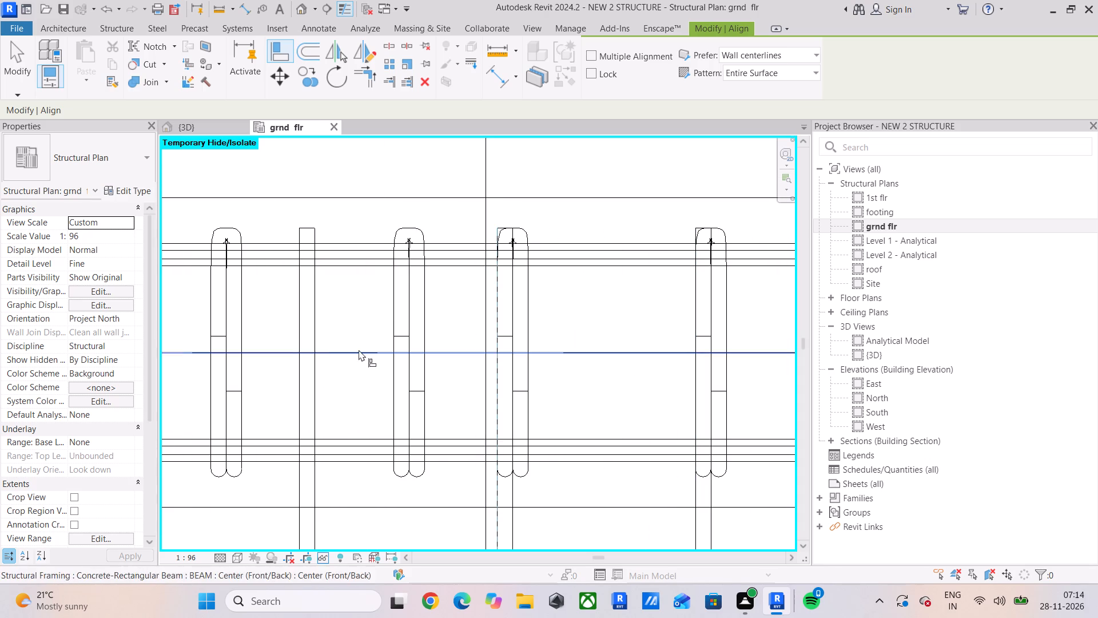
{"action": "left_click", "coordinate": [299, 371]}
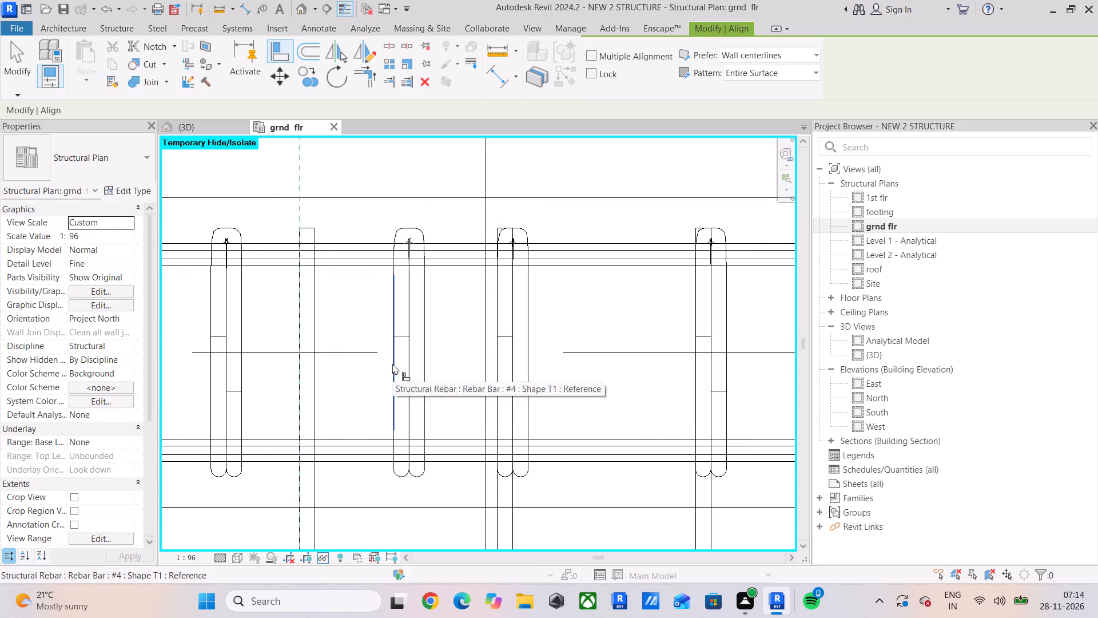
{"action": "left_click", "coordinate": [392, 363]}
{"action": "middle_click_drag", "start_coordinate": [392, 363], "coordinate": [683, 366]}
{"action": "left_click", "coordinate": [389, 369]}
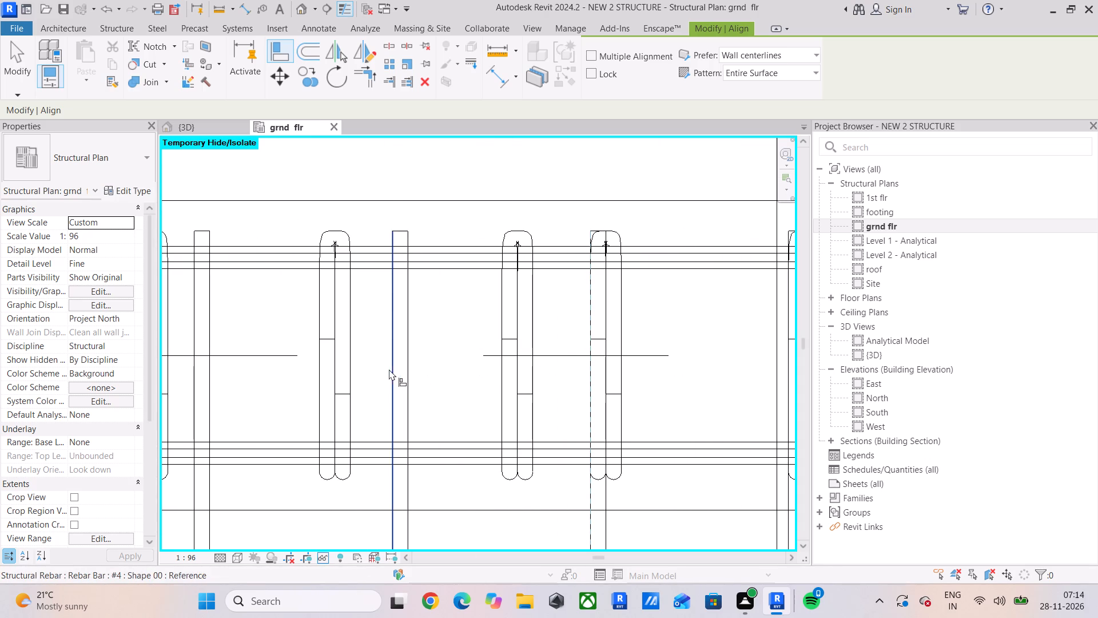
{"action": "left_click", "coordinate": [315, 366]}
{"action": "middle_click_drag", "start_coordinate": [316, 366], "coordinate": [532, 357]}
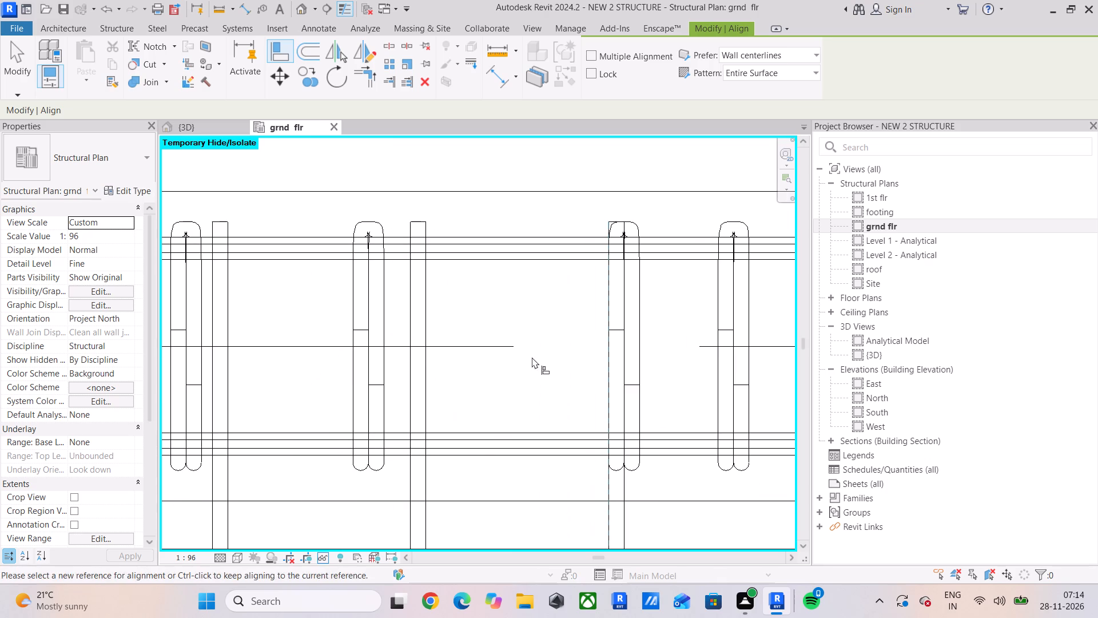
{"action": "left_click", "coordinate": [407, 358]}
{"action": "left_click", "coordinate": [351, 357]}
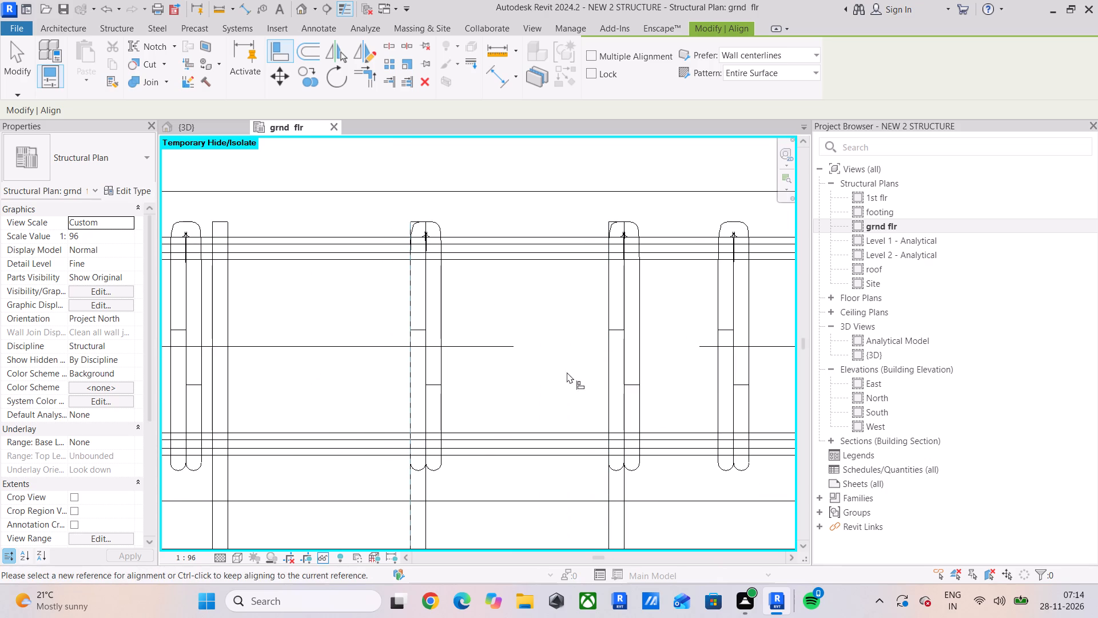
Delete the surplus unaligned #4 stirrup standing between two aligned stirrups on the crossing beam.
{"action": "middle_click_drag", "start_coordinate": [617, 371], "coordinate": [516, 371]}
{"action": "key", "text": "Escape"}
{"action": "key", "text": "Escape"}
{"action": "left_click", "coordinate": [637, 376]}
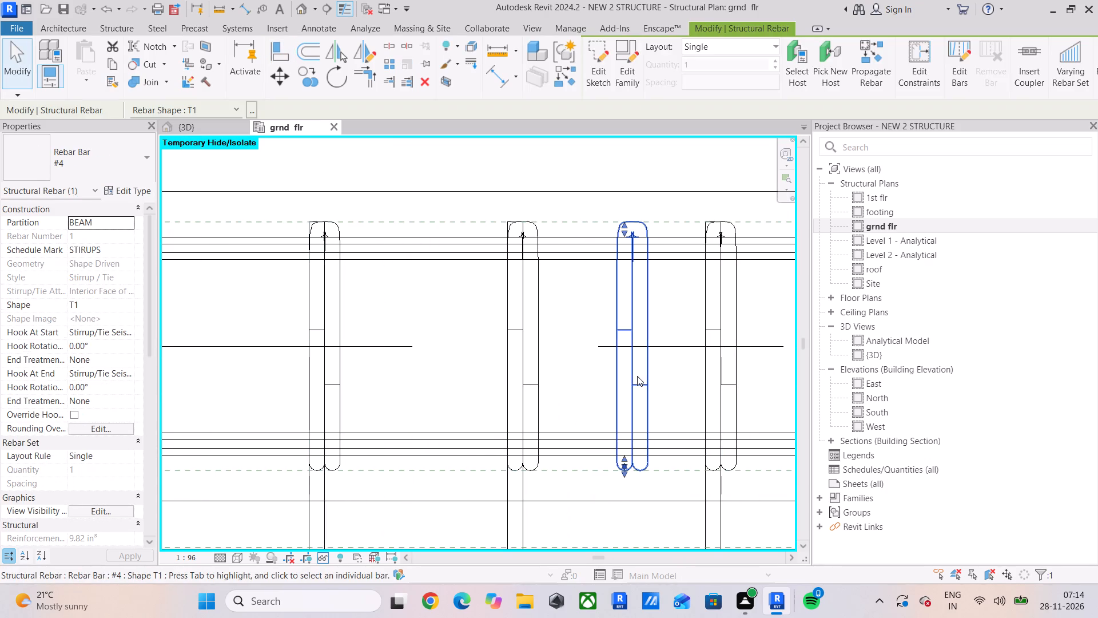
{"action": "key", "text": "Delete"}
Align the next two crossing beam stirrups with the left edges of their neighbouring slab bars.
{"action": "scroll", "coordinate": [637, 376], "scroll_direction": "down", "scroll_amount": 3}
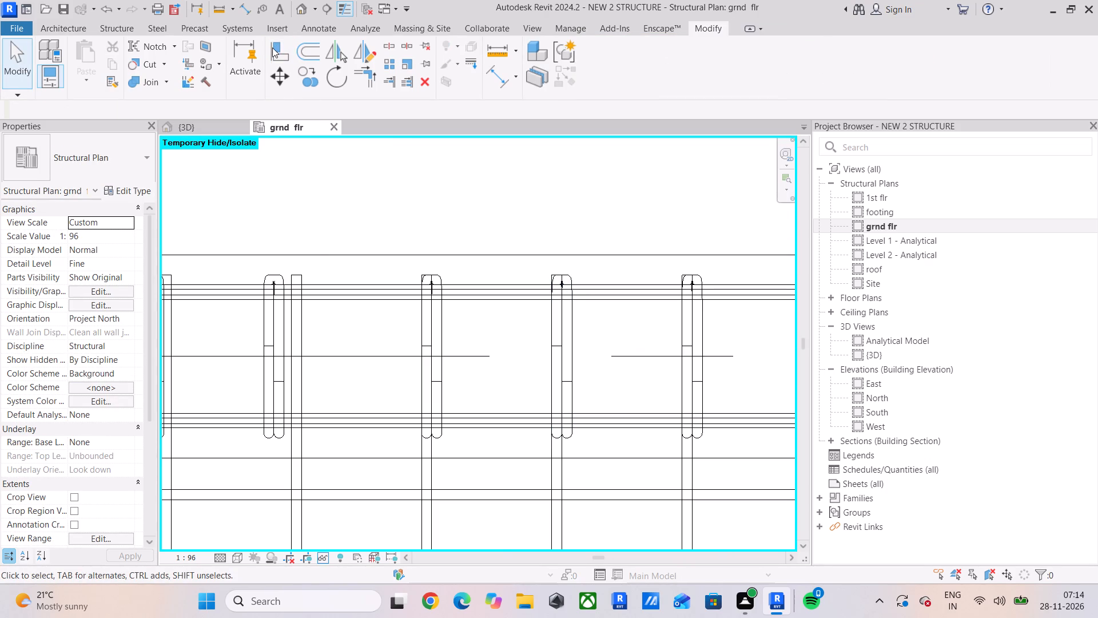
{"action": "left_click", "coordinate": [272, 47]}
{"action": "scroll", "coordinate": [319, 349], "scroll_direction": "up", "scroll_amount": 5}
{"action": "left_click", "coordinate": [264, 398]}
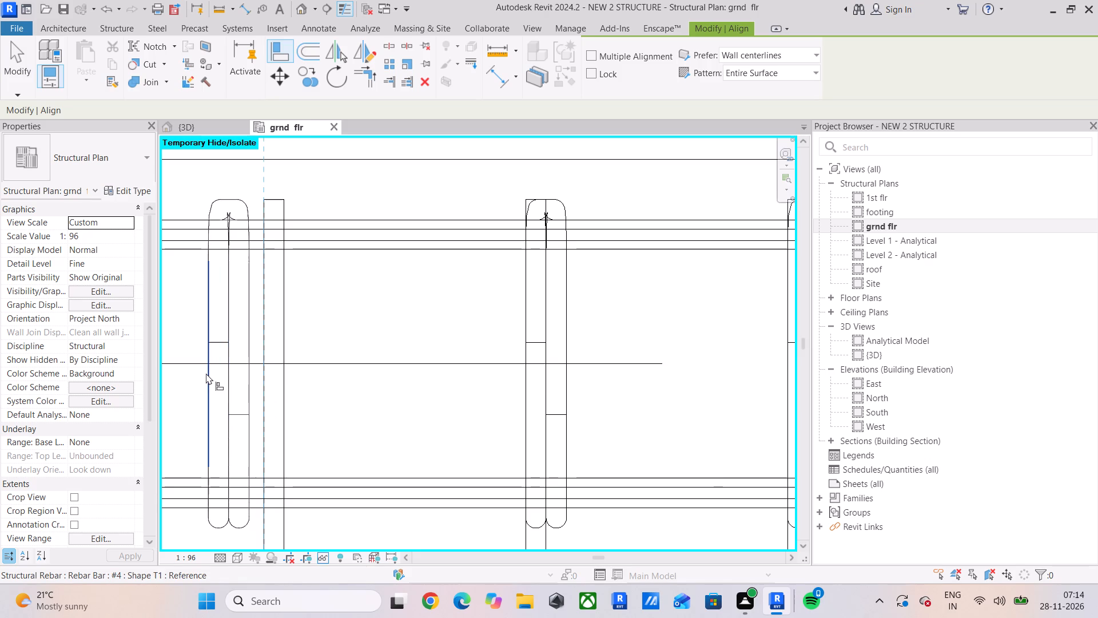
{"action": "left_click", "coordinate": [205, 373]}
{"action": "middle_click_drag", "start_coordinate": [215, 374], "coordinate": [618, 374]}
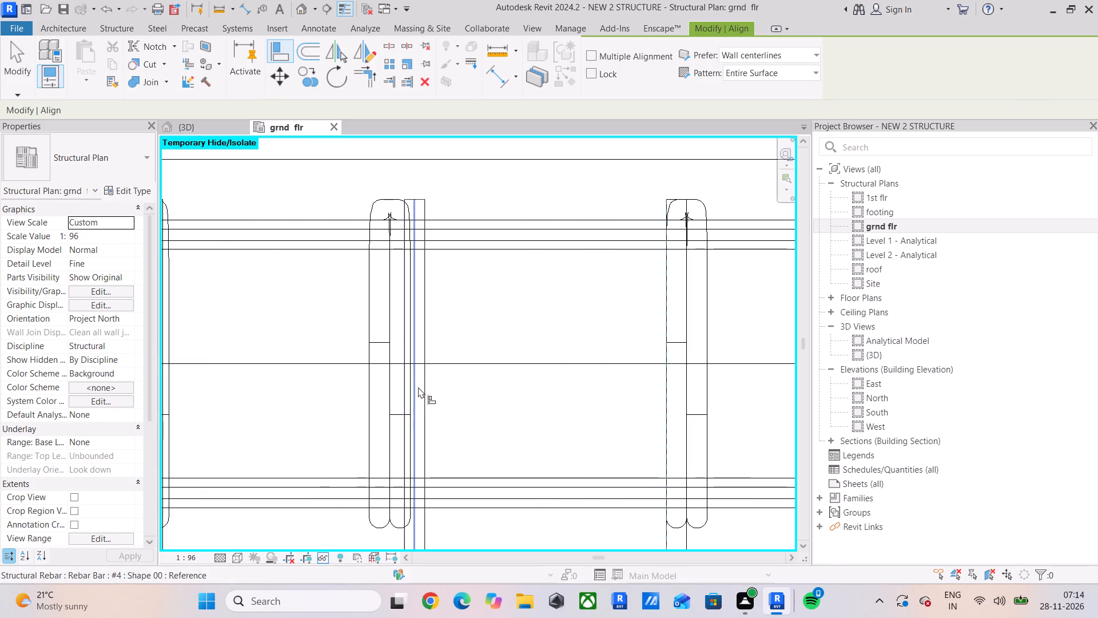
{"action": "scroll", "coordinate": [412, 411], "scroll_direction": "up", "scroll_amount": 4}
{"action": "left_click", "coordinate": [393, 378]}
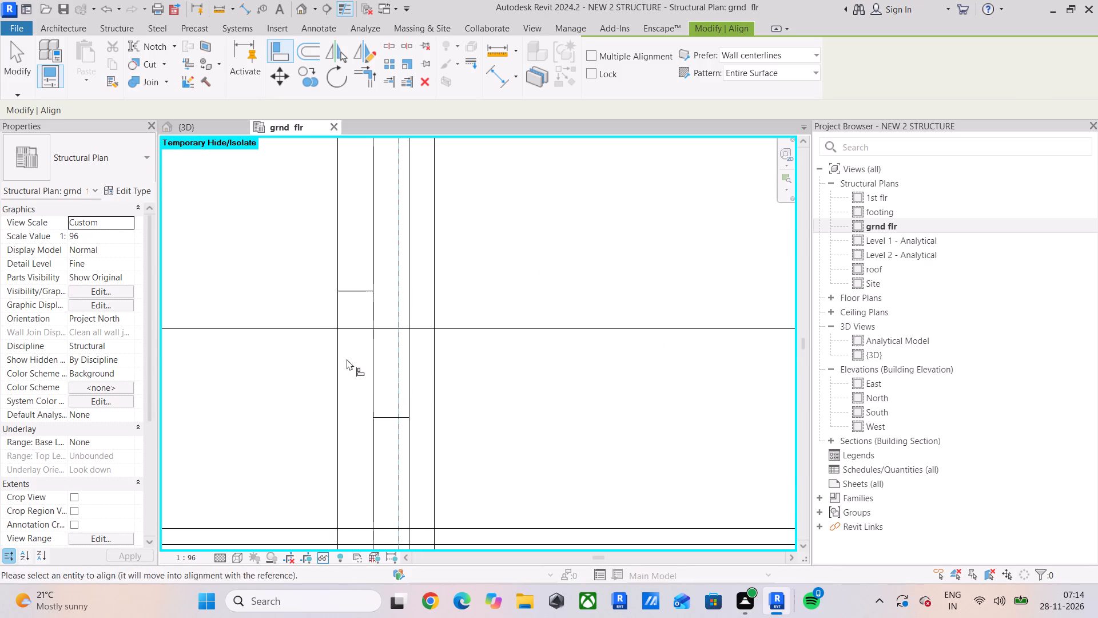
{"action": "left_click", "coordinate": [335, 350]}
Align the following two crossing beam stirrups, which overlap their slab bars, with the left edges of those bars.
{"action": "scroll", "coordinate": [335, 350], "scroll_direction": "down", "scroll_amount": 5}
{"action": "middle_click_drag", "start_coordinate": [335, 350], "coordinate": [732, 353]}
{"action": "scroll", "coordinate": [539, 353], "scroll_direction": "up", "scroll_amount": 2}
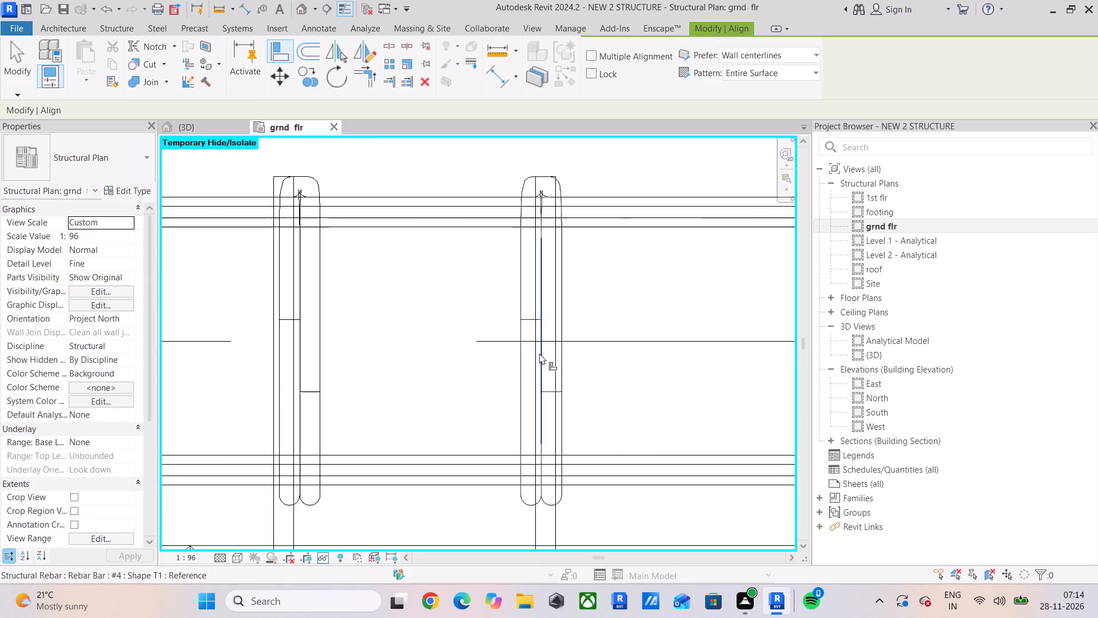
{"action": "scroll", "coordinate": [539, 353], "scroll_direction": "up", "scroll_amount": 2}
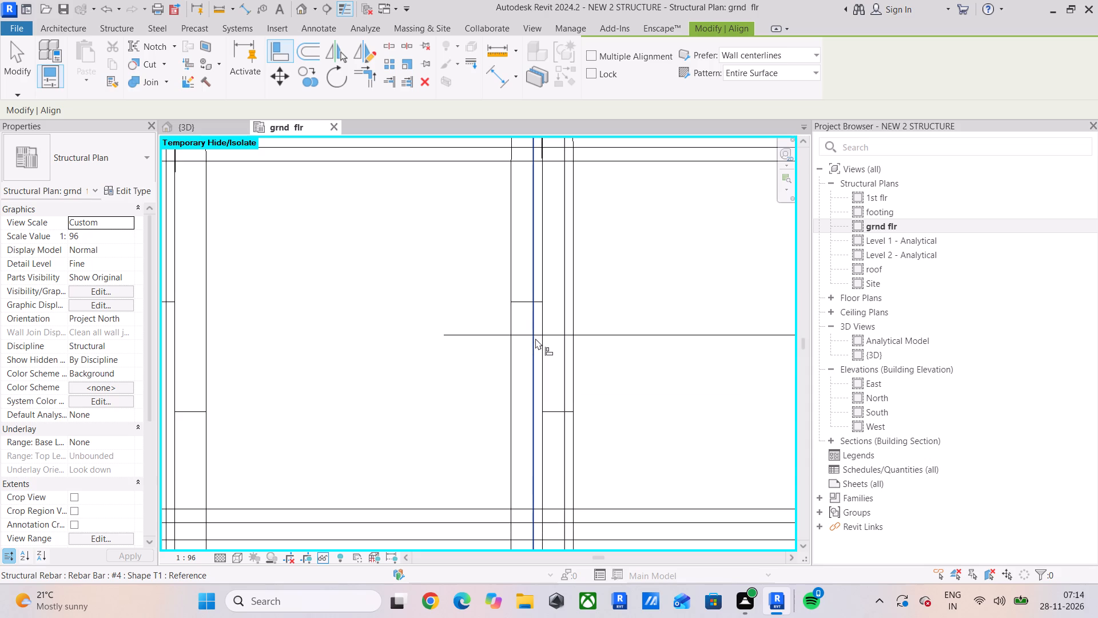
{"action": "left_click", "coordinate": [535, 338]}
{"action": "left_click", "coordinate": [514, 343]}
{"action": "scroll", "coordinate": [480, 367], "scroll_direction": "down", "scroll_amount": 4}
{"action": "middle_click_drag", "start_coordinate": [480, 369], "coordinate": [640, 369]}
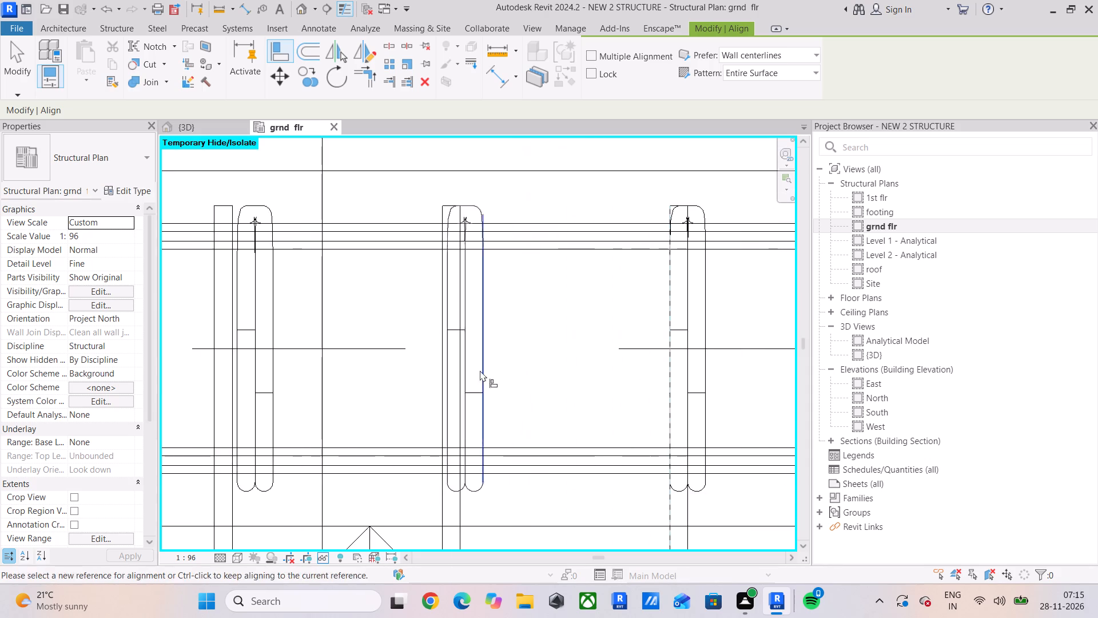
{"action": "scroll", "coordinate": [464, 364], "scroll_direction": "up", "scroll_amount": 5}
{"action": "left_click", "coordinate": [417, 365]}
{"action": "left_click", "coordinate": [431, 358]}
Align two further stirrups along the crossing beam with the left edges of the next two slab bars.
{"action": "scroll", "coordinate": [396, 359], "scroll_direction": "down", "scroll_amount": 3}
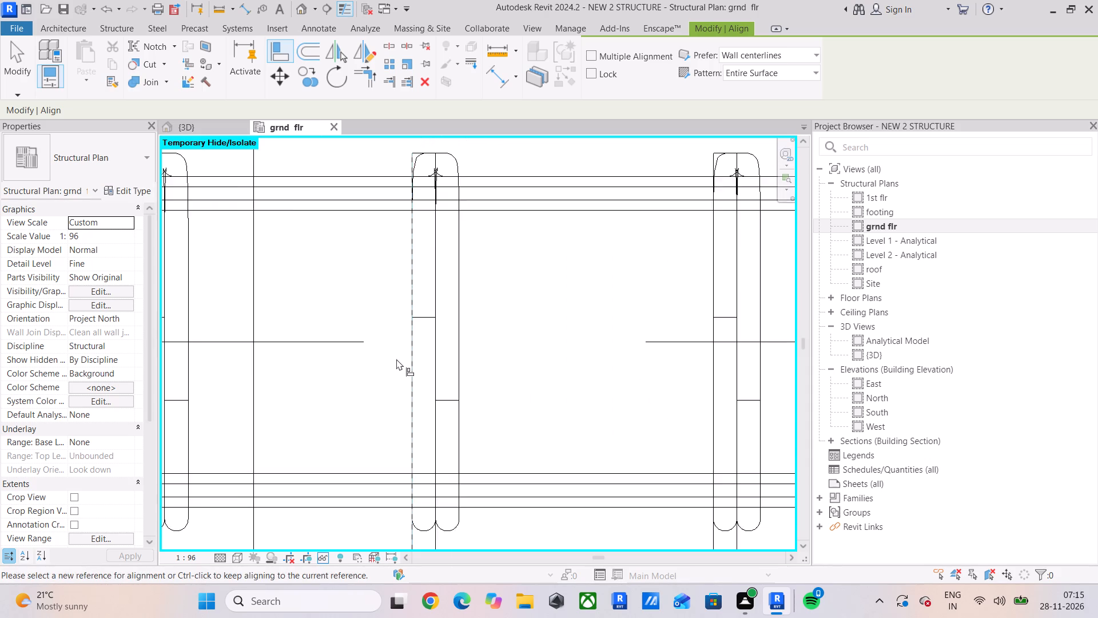
{"action": "scroll", "coordinate": [396, 359], "scroll_direction": "down", "scroll_amount": 2}
{"action": "middle_click_drag", "start_coordinate": [396, 359], "coordinate": [586, 359]}
{"action": "scroll", "coordinate": [407, 360], "scroll_direction": "up", "scroll_amount": 4}
{"action": "left_click", "coordinate": [339, 362]}
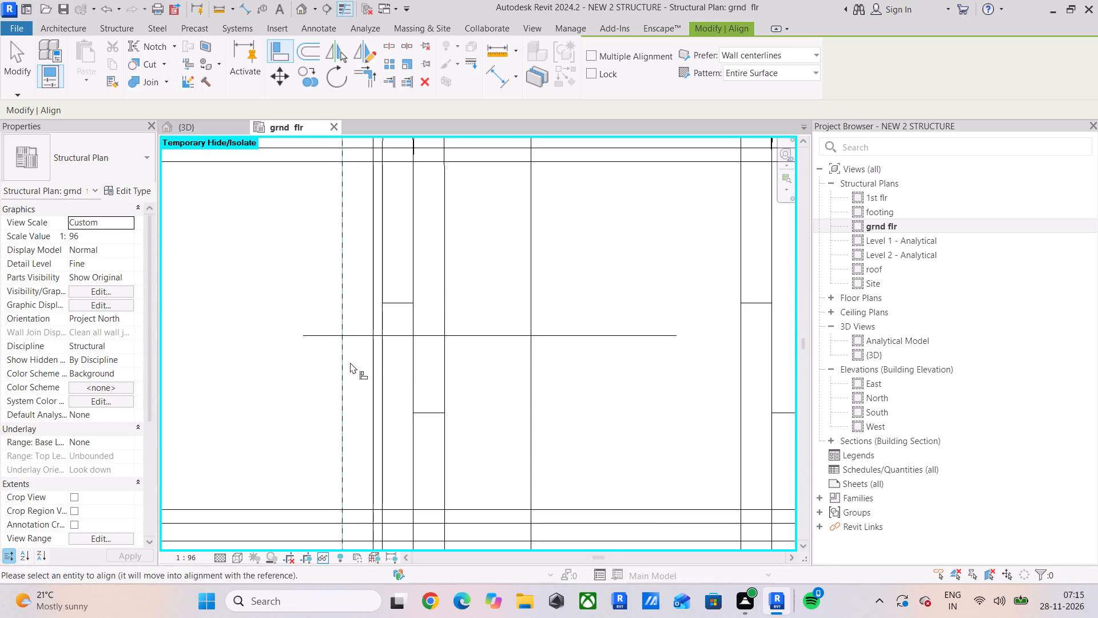
{"action": "left_click", "coordinate": [388, 356]}
{"action": "scroll", "coordinate": [388, 356], "scroll_direction": "down", "scroll_amount": 5}
{"action": "middle_click_drag", "start_coordinate": [395, 360], "coordinate": [726, 362]}
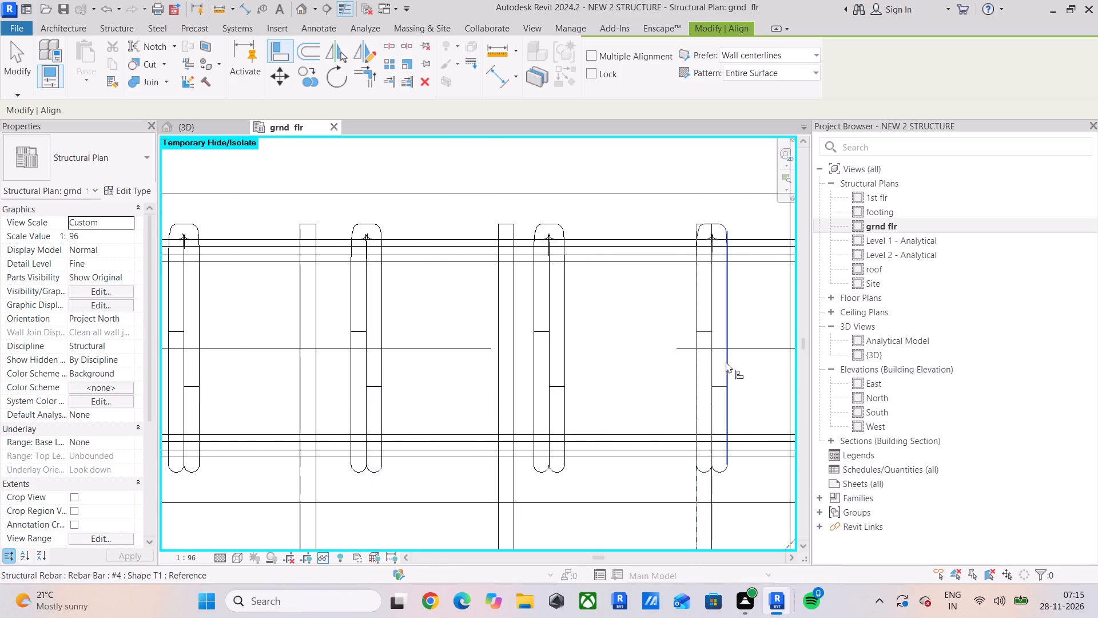
{"action": "scroll", "coordinate": [524, 359], "scroll_direction": "up", "scroll_amount": 4}
{"action": "left_click", "coordinate": [480, 363]}
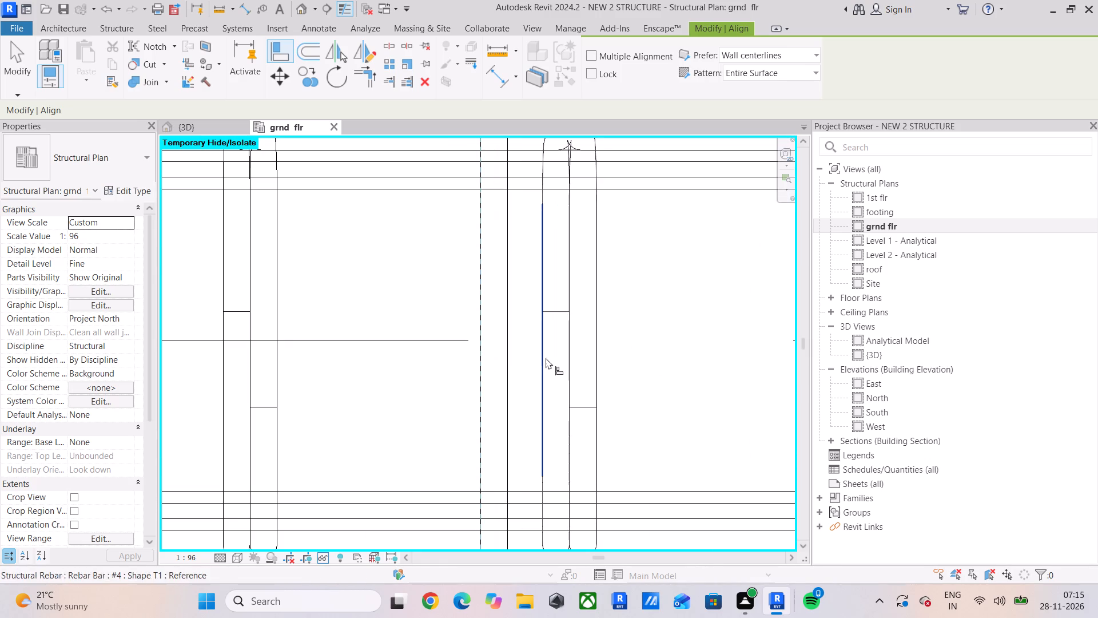
{"action": "left_click", "coordinate": [546, 358]}
Align the next three unaligned stirrups along the crossing beam with the left edges of successive slab bars.
{"action": "middle_click_drag", "start_coordinate": [416, 358], "coordinate": [773, 359]}
{"action": "left_click", "coordinate": [483, 358]}
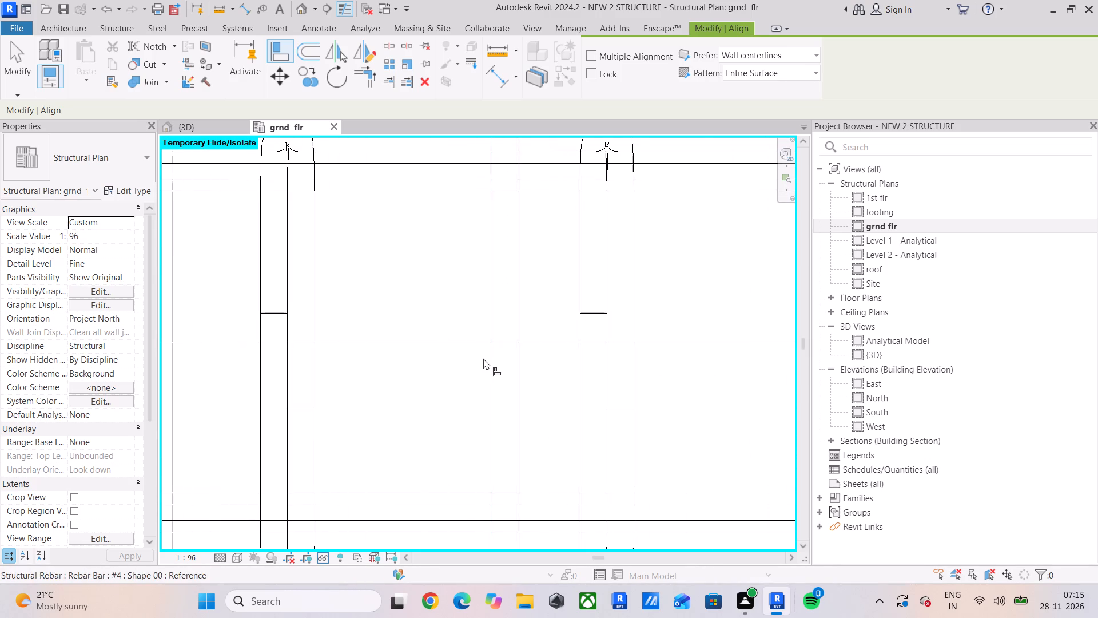
{"action": "left_click", "coordinate": [490, 358]}
{"action": "left_click", "coordinate": [576, 363]}
{"action": "middle_click_drag", "start_coordinate": [469, 371], "coordinate": [815, 371]}
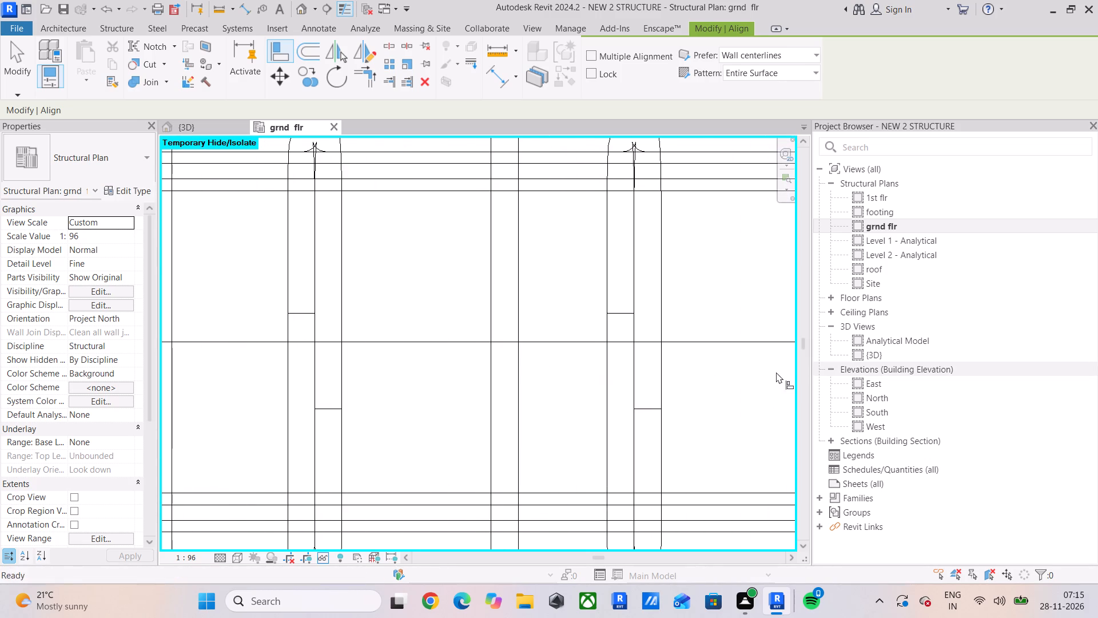
{"action": "left_click", "coordinate": [491, 369]}
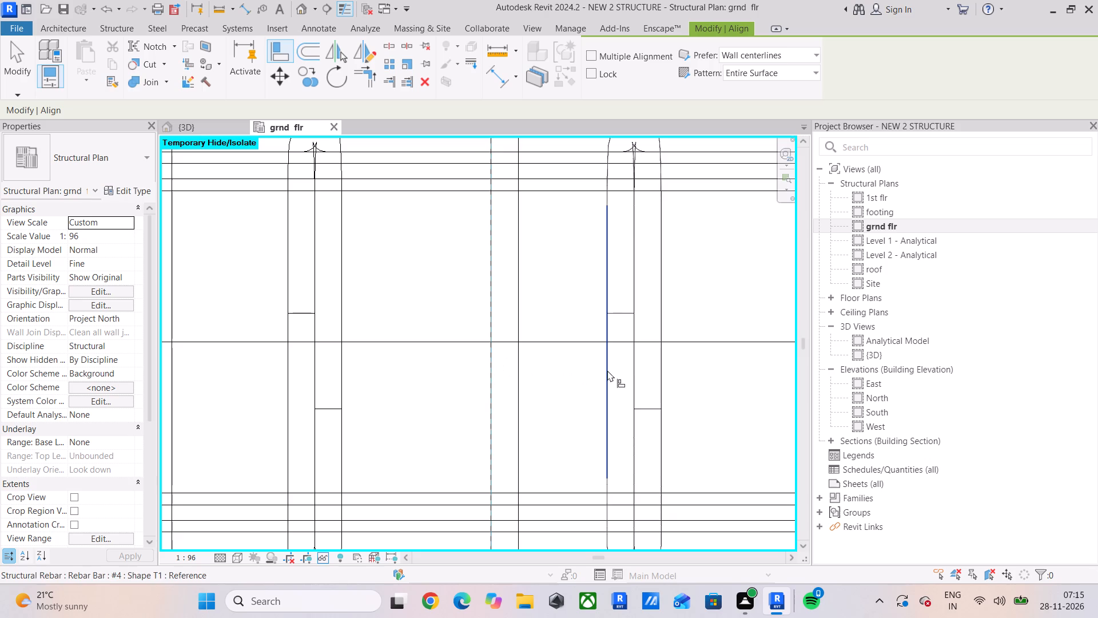
{"action": "left_click", "coordinate": [607, 370]}
{"action": "scroll", "coordinate": [487, 379], "scroll_direction": "down", "scroll_amount": 4}
{"action": "middle_click_drag", "start_coordinate": [487, 379], "coordinate": [598, 374]}
{"action": "scroll", "coordinate": [455, 375], "scroll_direction": "up", "scroll_amount": 1}
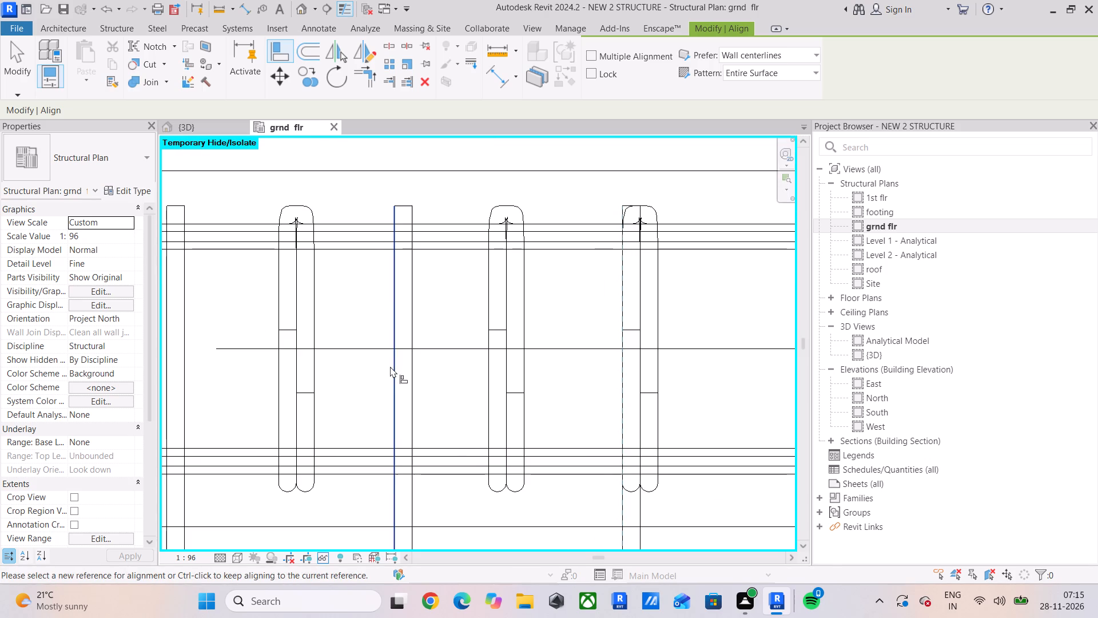
{"action": "left_click", "coordinate": [390, 366]}
{"action": "left_click_drag", "start_coordinate": [485, 358], "coordinate": [480, 361]}
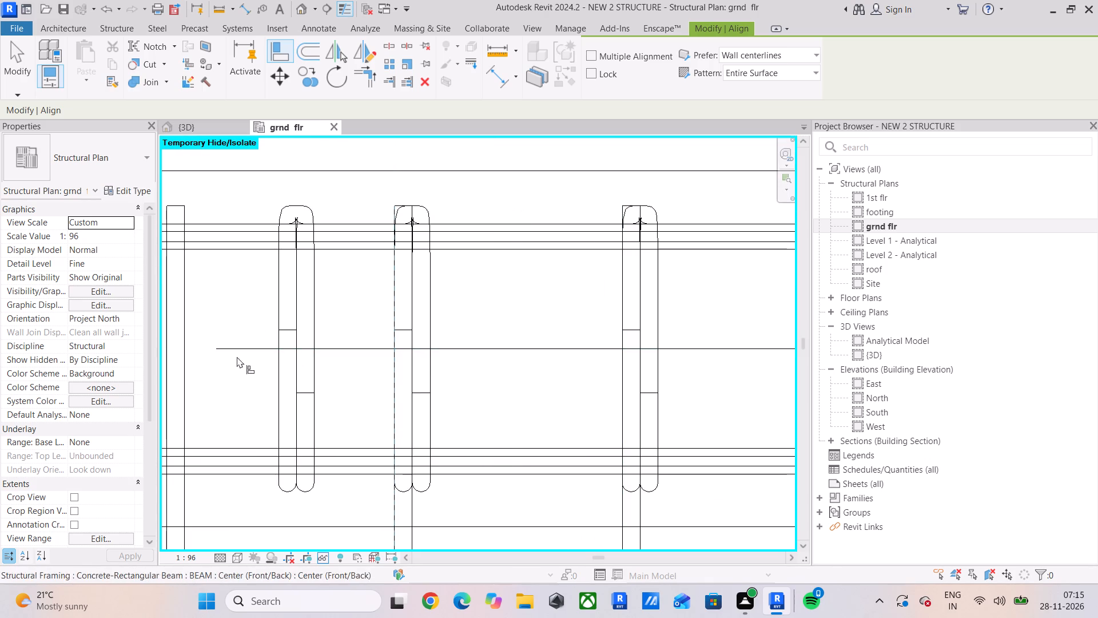
Align three more crossing beam stirrups with the left edges of their slab bars, leaving one surplus stirrup between the last two.
{"action": "middle_click_drag", "start_coordinate": [247, 358], "coordinate": [544, 360]}
{"action": "left_click", "coordinate": [464, 375]}
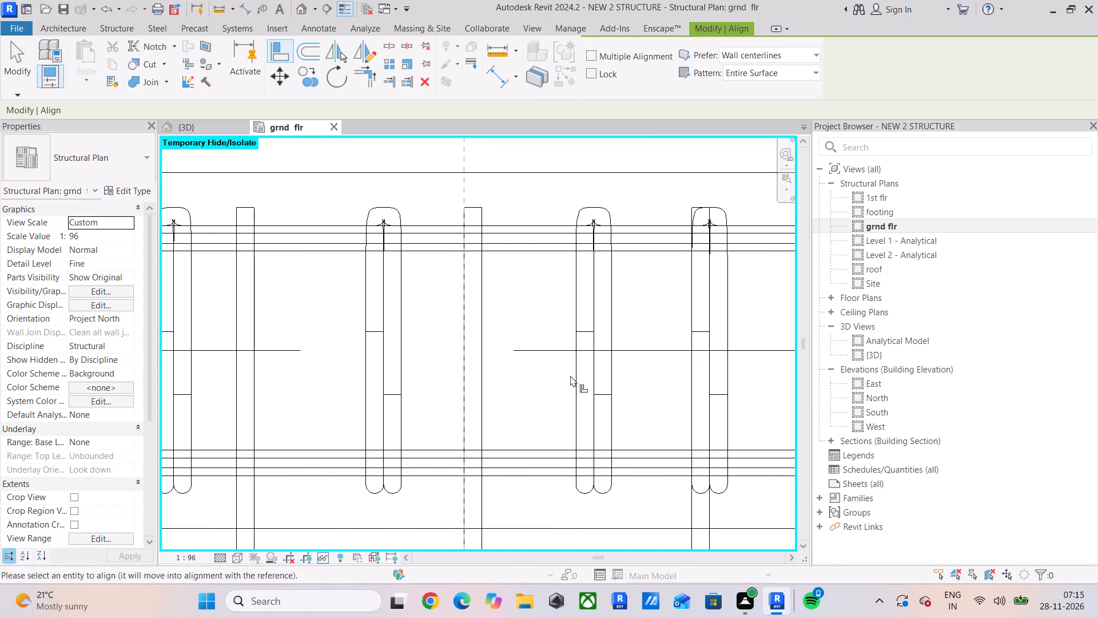
{"action": "left_click_drag", "start_coordinate": [574, 375], "coordinate": [564, 378]}
{"action": "left_click", "coordinate": [232, 388]}
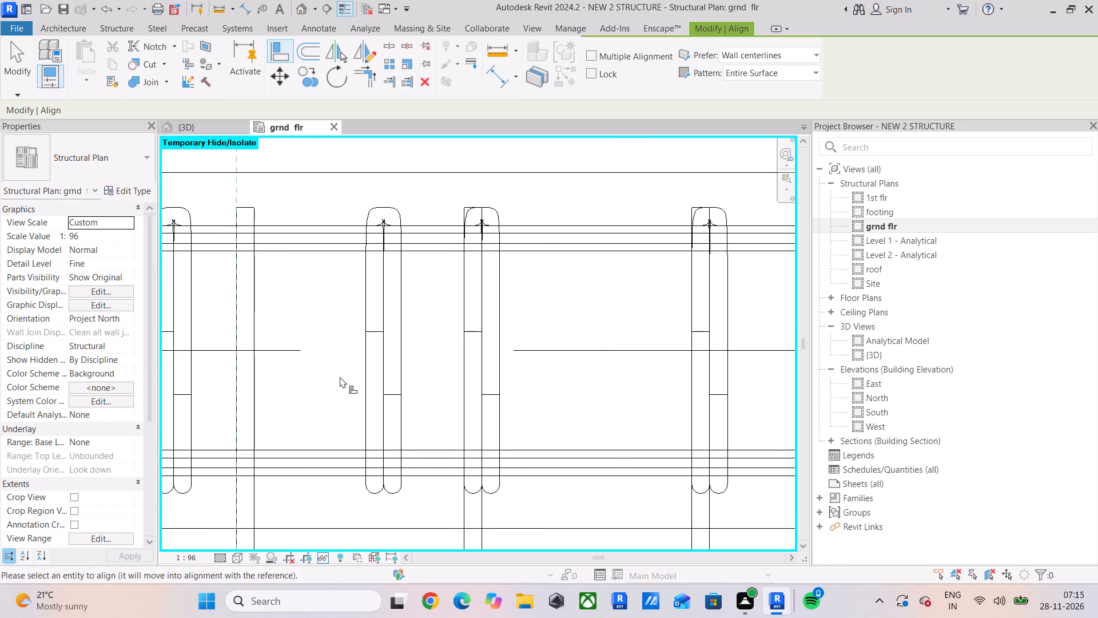
{"action": "left_click", "coordinate": [367, 370]}
{"action": "middle_click_drag", "start_coordinate": [367, 370], "coordinate": [749, 374]}
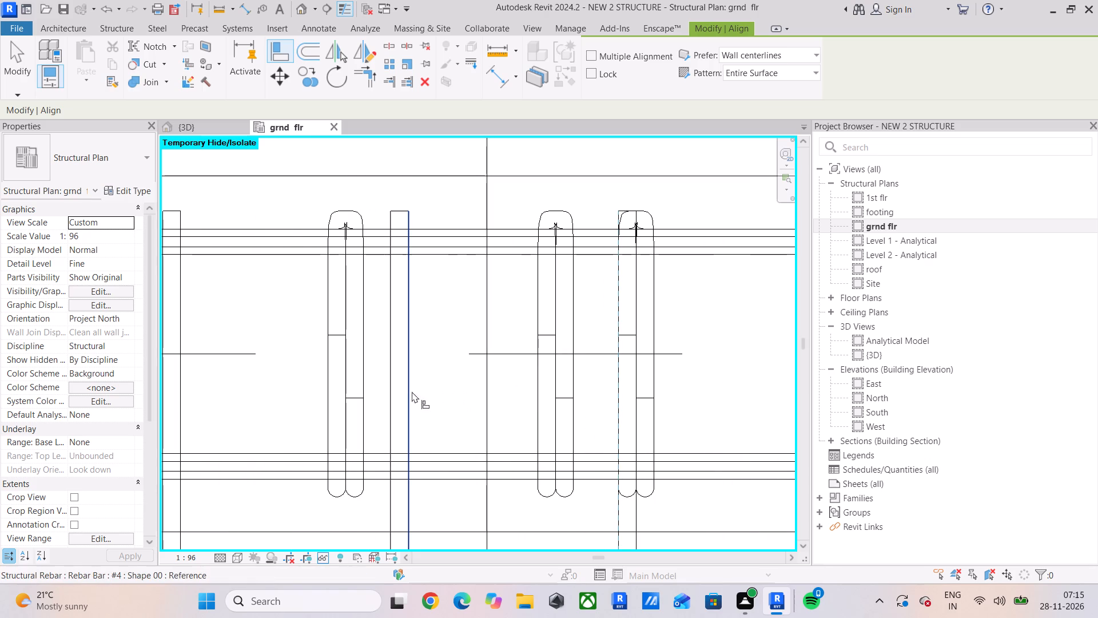
{"action": "left_click", "coordinate": [391, 379]}
{"action": "left_click", "coordinate": [329, 368]}
Delete the surplus #4 stirrup between the last two aligned stirrups on the crossing beam.
{"action": "key", "text": "Escape"}
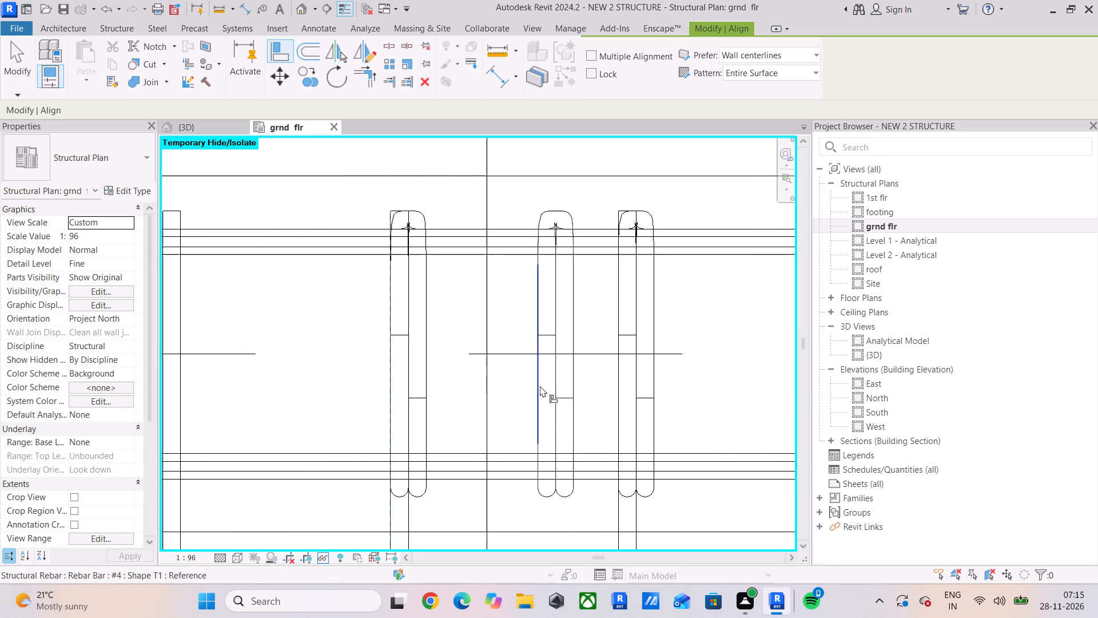
{"action": "key", "text": "Escape"}
{"action": "left_click", "coordinate": [541, 386]}
{"action": "key", "text": "Delete"}
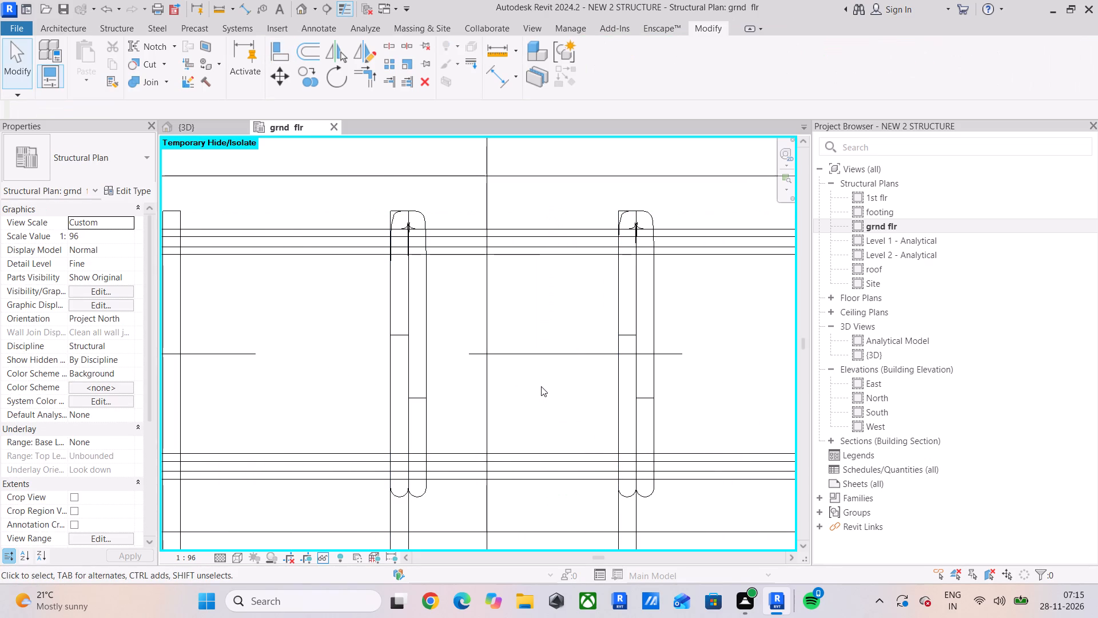
Align the next two unaligned #4 stirrups along the crossing beam with the left edges of their slab bars.
{"action": "left_click", "coordinate": [269, 58]}
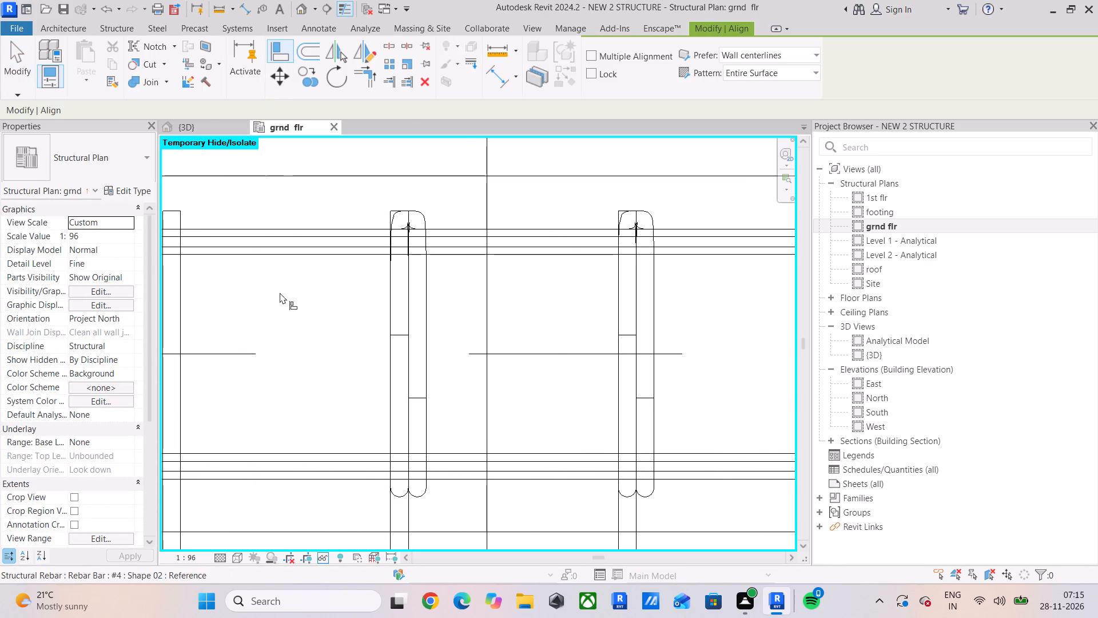
{"action": "middle_click_drag", "start_coordinate": [280, 292], "coordinate": [552, 274]}
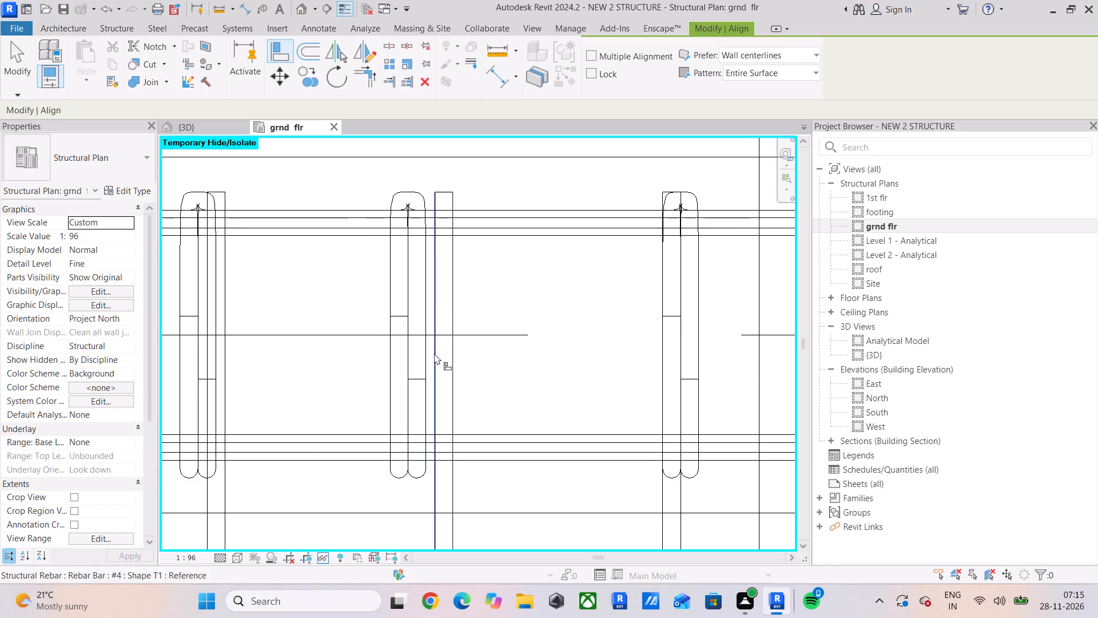
{"action": "left_click", "coordinate": [434, 353]}
{"action": "left_click", "coordinate": [388, 357]}
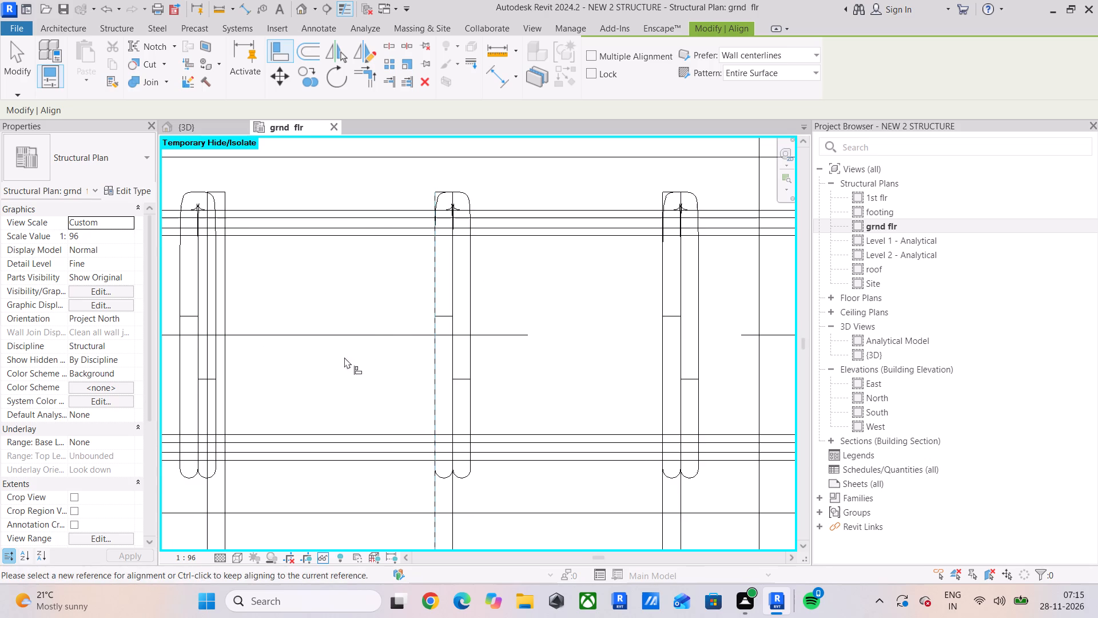
{"action": "middle_click_drag", "start_coordinate": [235, 349], "coordinate": [336, 346]}
{"action": "scroll", "coordinate": [313, 286], "scroll_direction": "up", "scroll_amount": 4}
{"action": "left_click", "coordinate": [299, 278]}
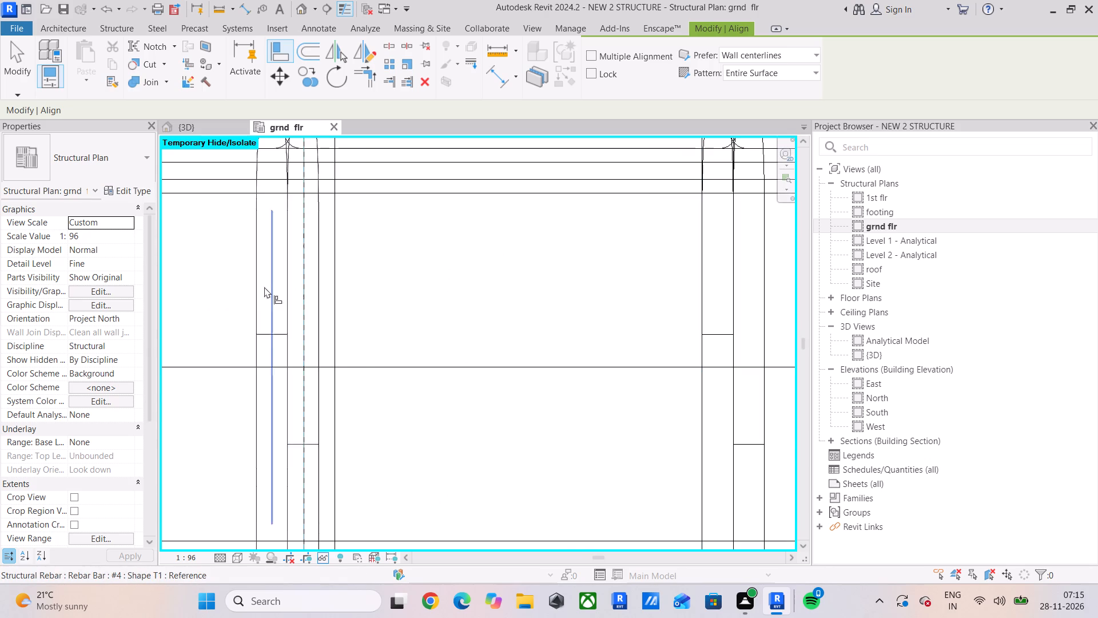
{"action": "left_click", "coordinate": [258, 290]}
{"action": "scroll", "coordinate": [260, 298], "scroll_direction": "down", "scroll_amount": 5}
Align the following crossing beam stirrup with the left edge of the slab bar that overlaps it.
{"action": "middle_click_drag", "start_coordinate": [265, 299], "coordinate": [531, 299]}
{"action": "scroll", "coordinate": [304, 308], "scroll_direction": "up", "scroll_amount": 4}
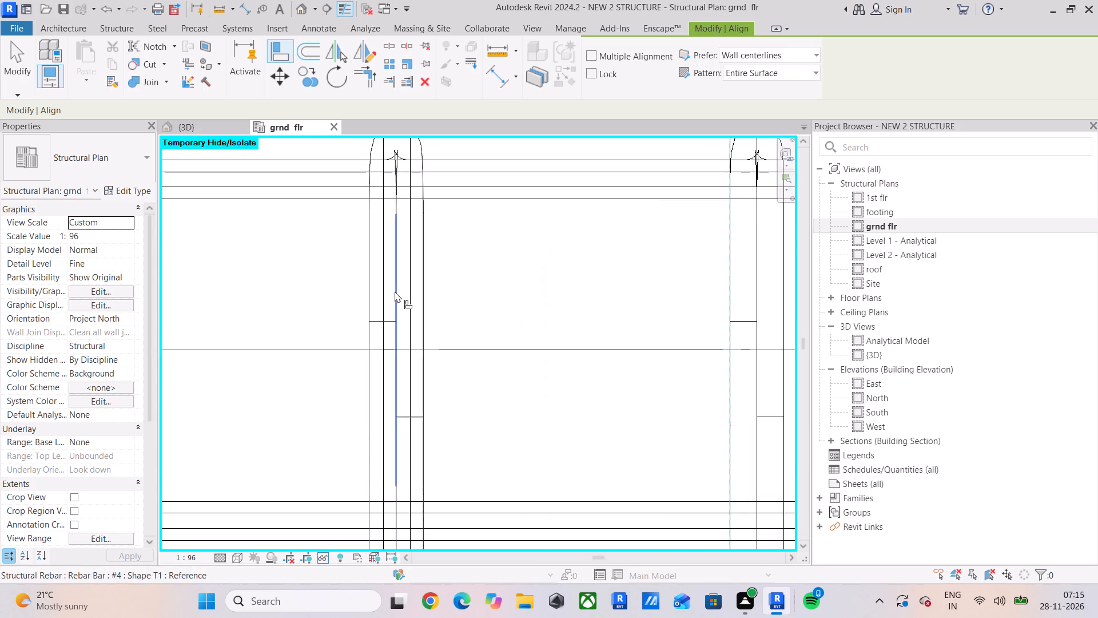
{"action": "left_click_drag", "start_coordinate": [384, 268], "coordinate": [379, 270]}
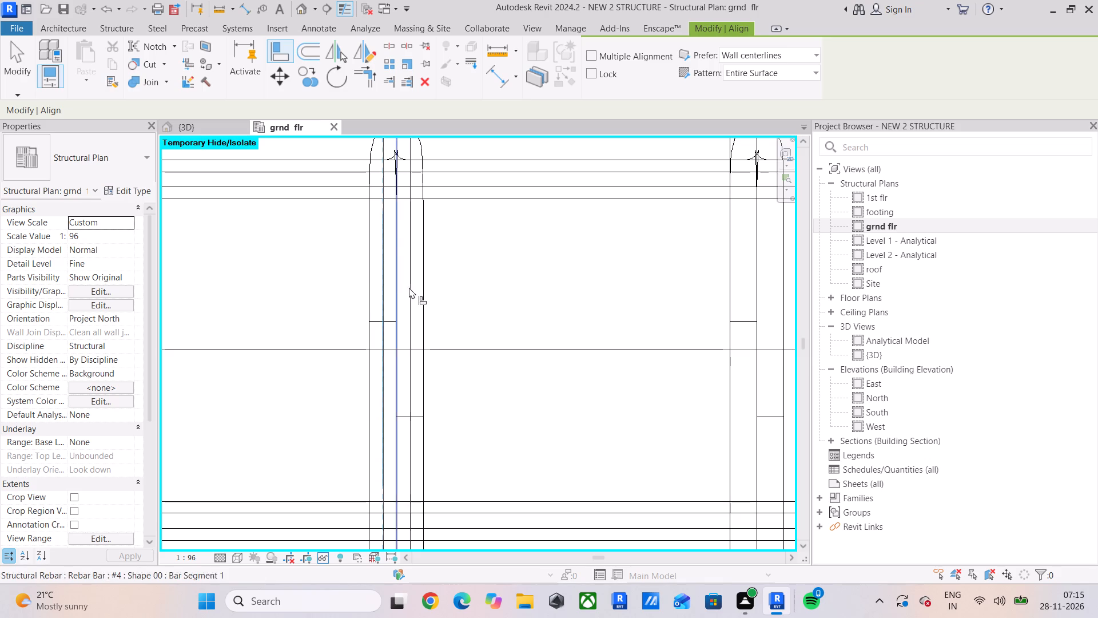
{"action": "key", "text": "Escape"}
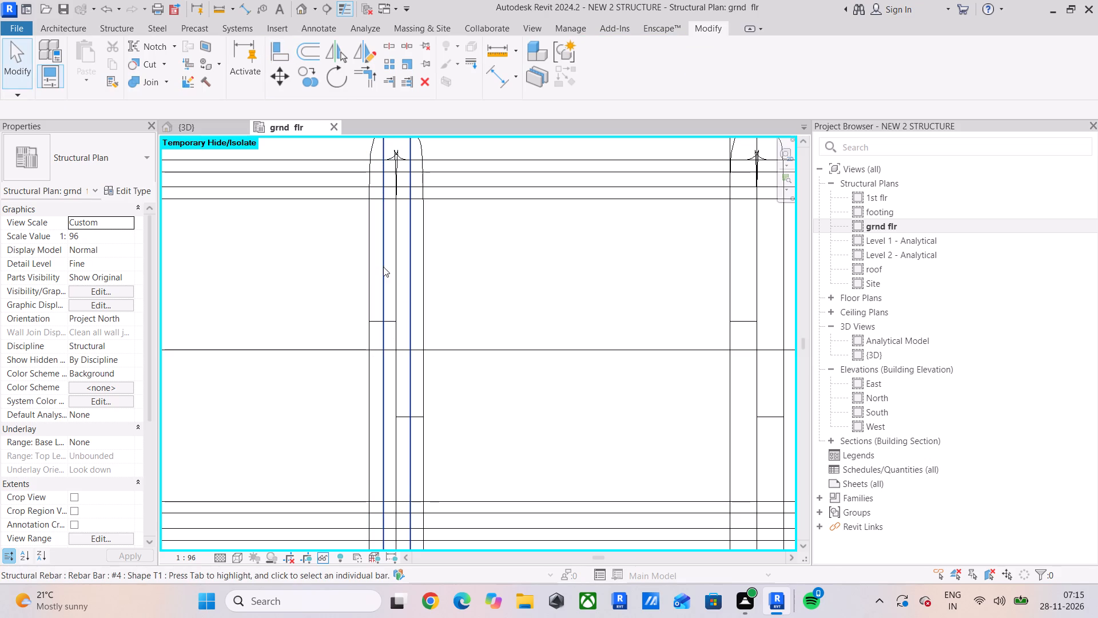
{"action": "left_click", "coordinate": [279, 46]}
{"action": "scroll", "coordinate": [373, 229], "scroll_direction": "up", "scroll_amount": 4}
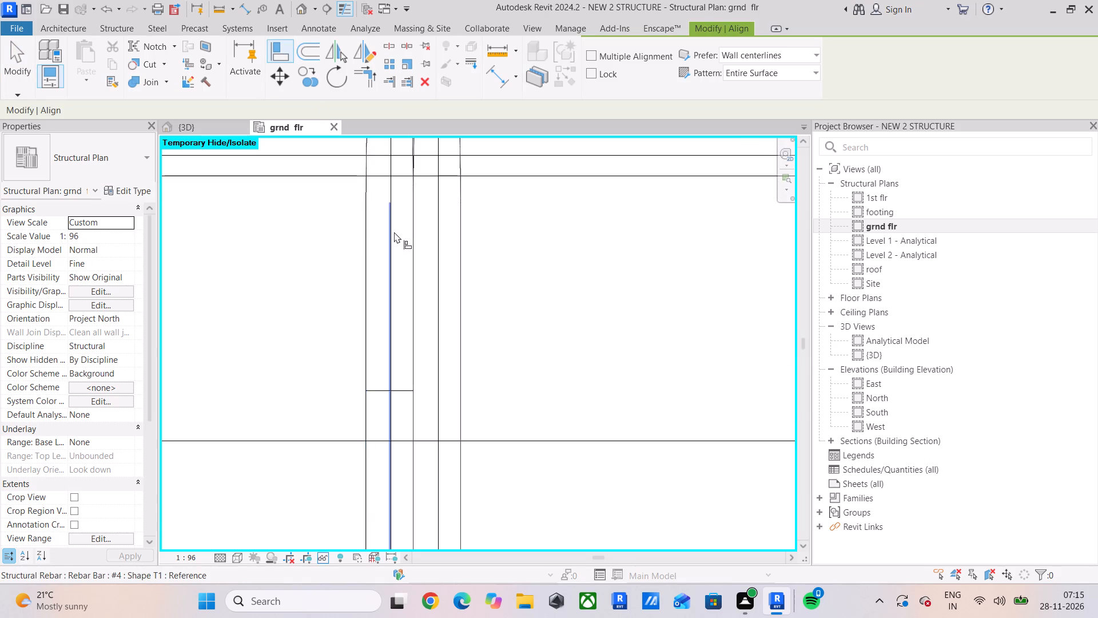
{"action": "scroll", "coordinate": [396, 233], "scroll_direction": "down", "scroll_amount": 4}
{"action": "middle_click_drag", "start_coordinate": [397, 233], "coordinate": [397, 270]}
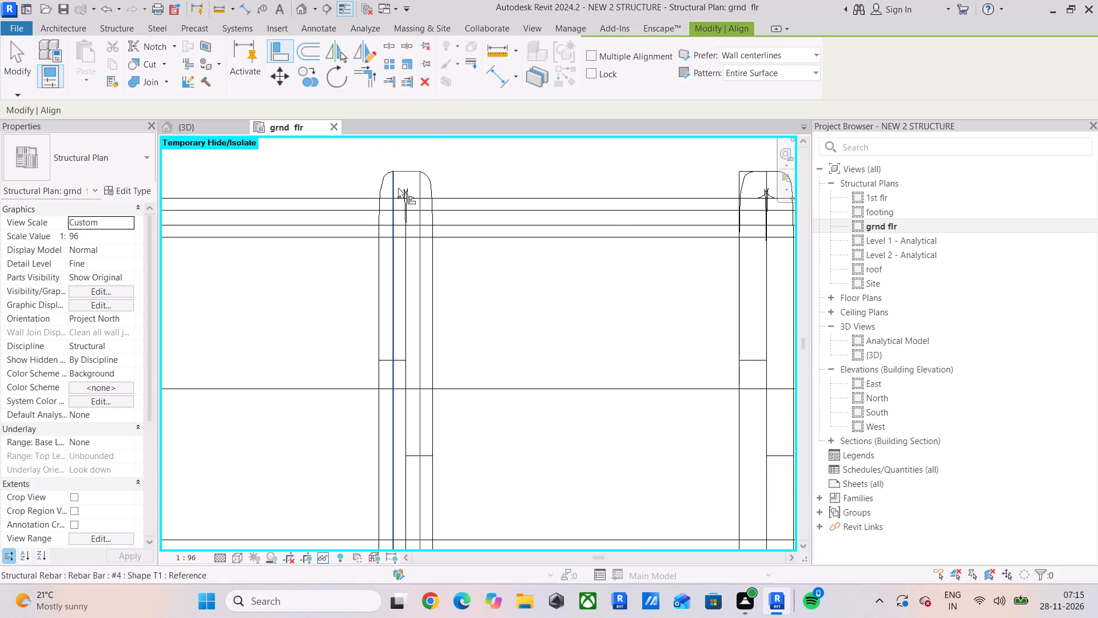
{"action": "left_click", "coordinate": [398, 187]}
{"action": "left_click", "coordinate": [379, 282]}
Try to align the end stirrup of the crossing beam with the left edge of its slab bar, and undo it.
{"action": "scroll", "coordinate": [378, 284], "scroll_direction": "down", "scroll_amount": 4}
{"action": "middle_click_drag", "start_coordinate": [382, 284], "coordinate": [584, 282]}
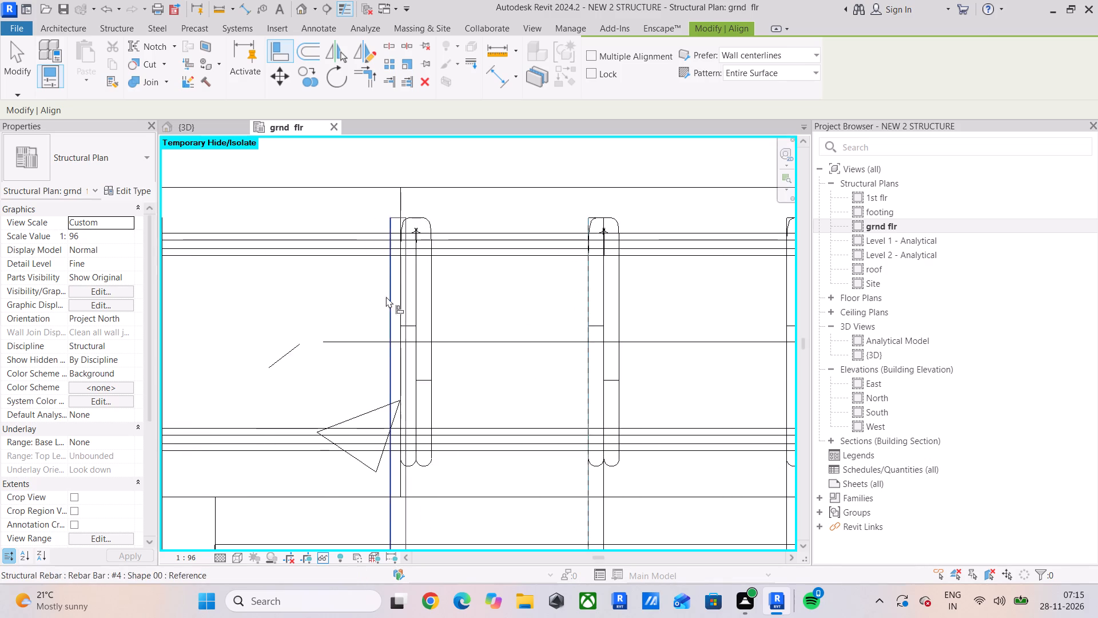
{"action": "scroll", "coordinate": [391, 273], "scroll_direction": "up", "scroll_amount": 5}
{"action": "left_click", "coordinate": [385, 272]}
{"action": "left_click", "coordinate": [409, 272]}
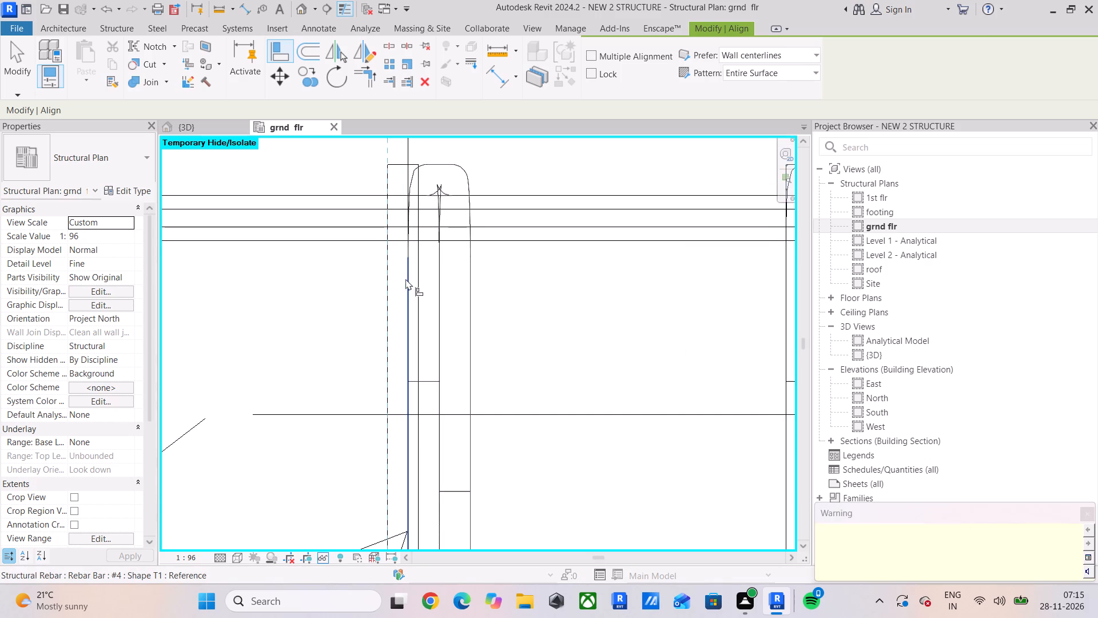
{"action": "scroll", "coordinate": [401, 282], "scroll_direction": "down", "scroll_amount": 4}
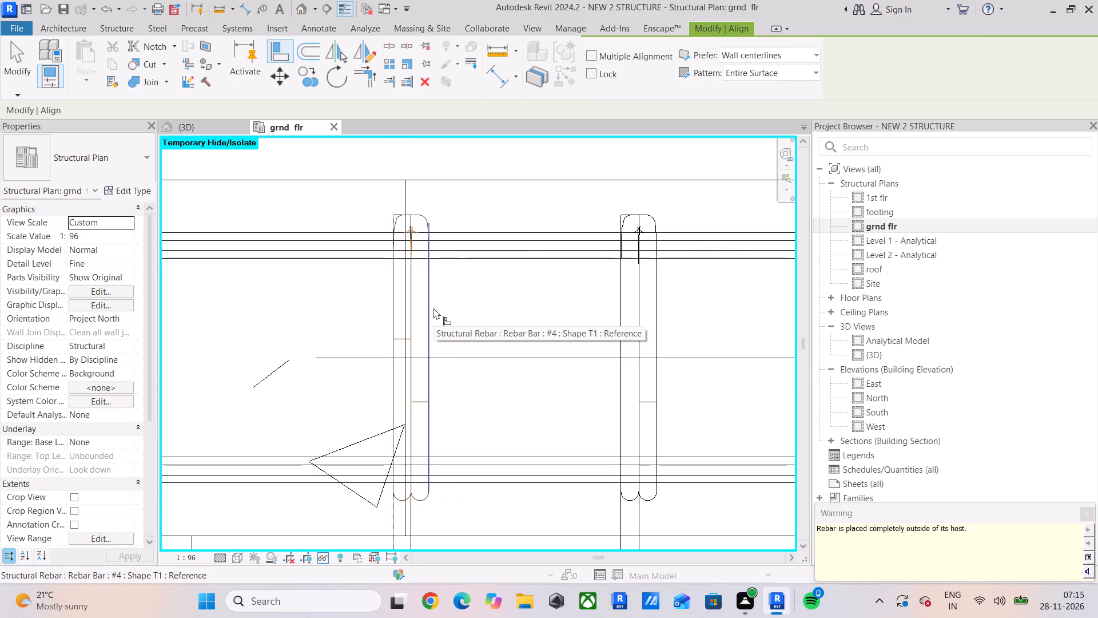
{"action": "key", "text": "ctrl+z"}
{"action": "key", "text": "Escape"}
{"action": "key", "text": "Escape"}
Delete the #4 stirrup at the end of the crossing beam, beside the beam junction.
{"action": "left_click", "coordinate": [466, 294]}
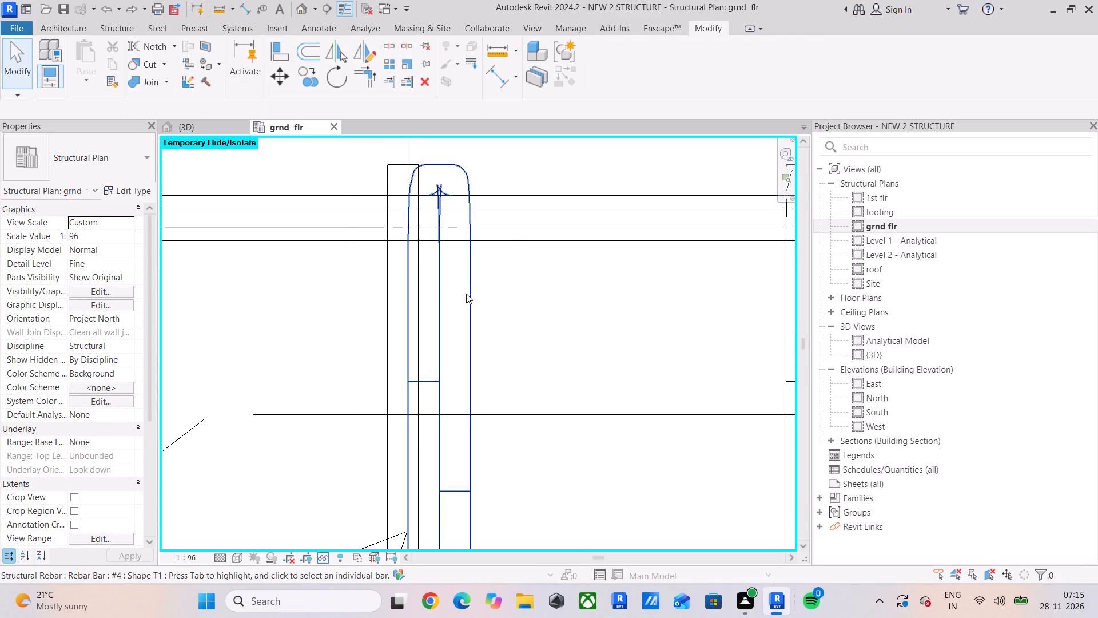
{"action": "key", "text": "Delete"}
Shorten the #4 slab bar at the beam junction so its upper end stops at the crossing beam's lower edge.
{"action": "scroll", "coordinate": [467, 292], "scroll_direction": "down", "scroll_amount": 8}
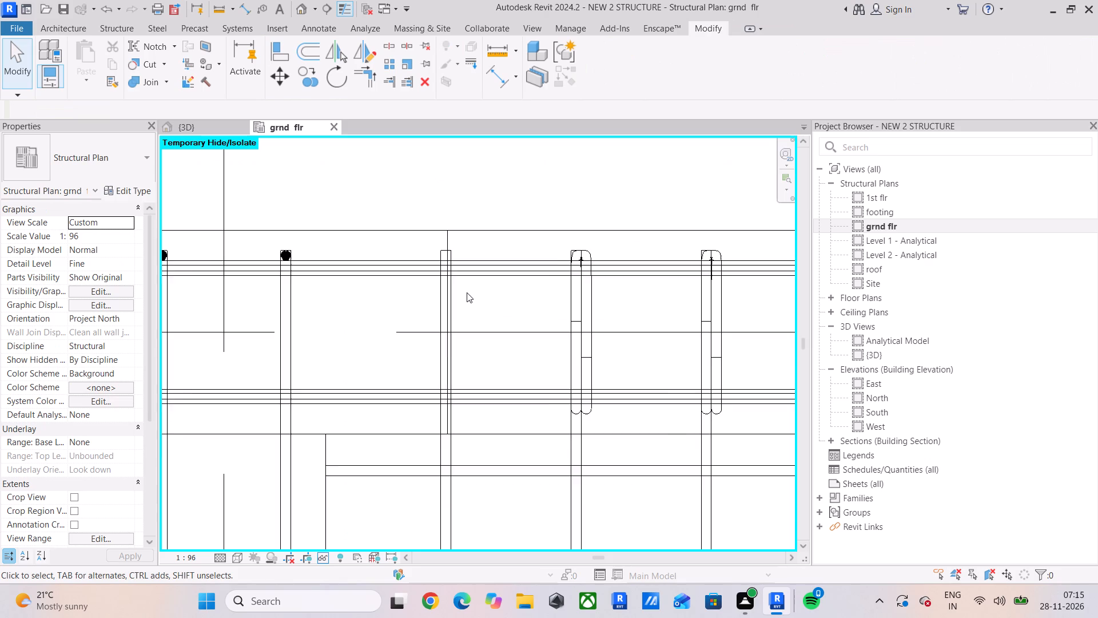
{"action": "scroll", "coordinate": [467, 292], "scroll_direction": "down", "scroll_amount": 6}
{"action": "scroll", "coordinate": [467, 323], "scroll_direction": "up", "scroll_amount": 6}
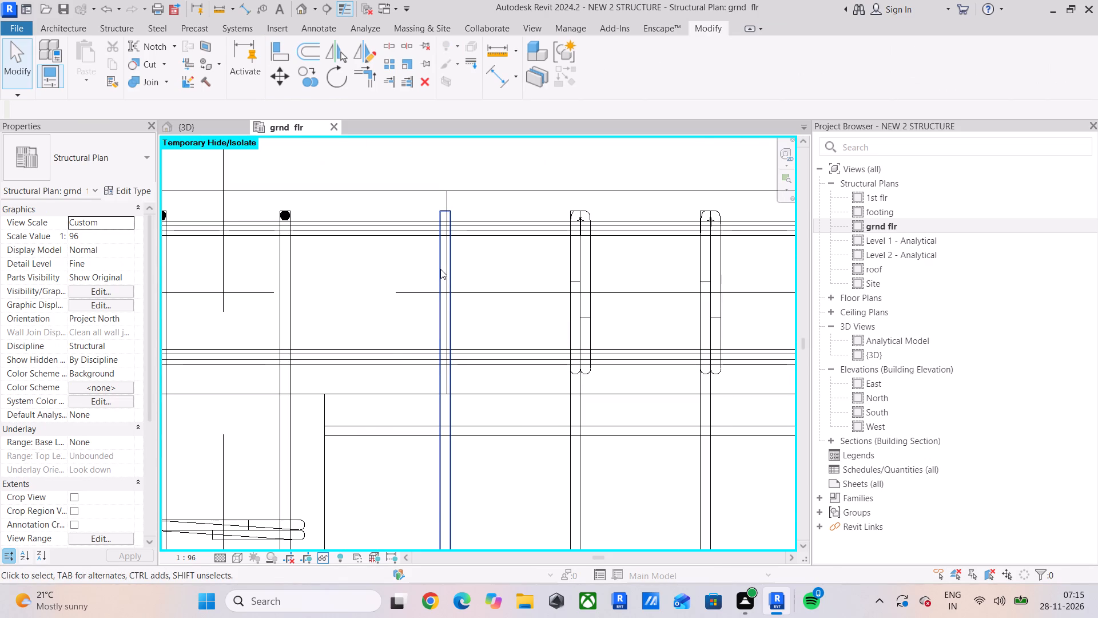
{"action": "left_click", "coordinate": [440, 268]}
{"action": "left_click_drag", "start_coordinate": [444, 211], "coordinate": [444, 391]}
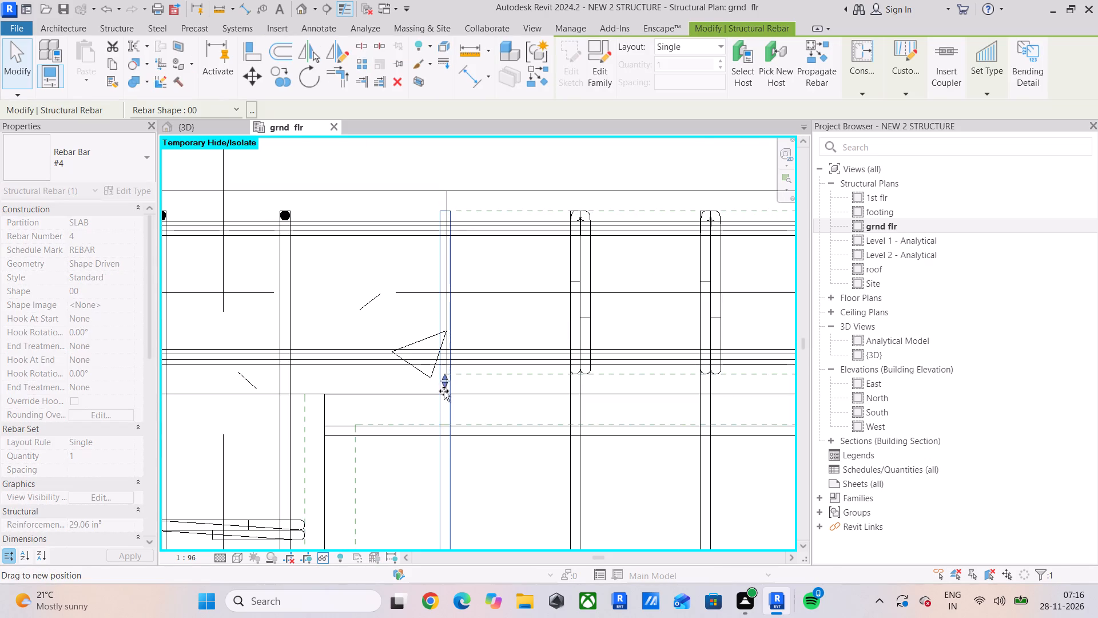
{"action": "left_click_drag", "start_coordinate": [444, 391], "coordinate": [457, 412]}
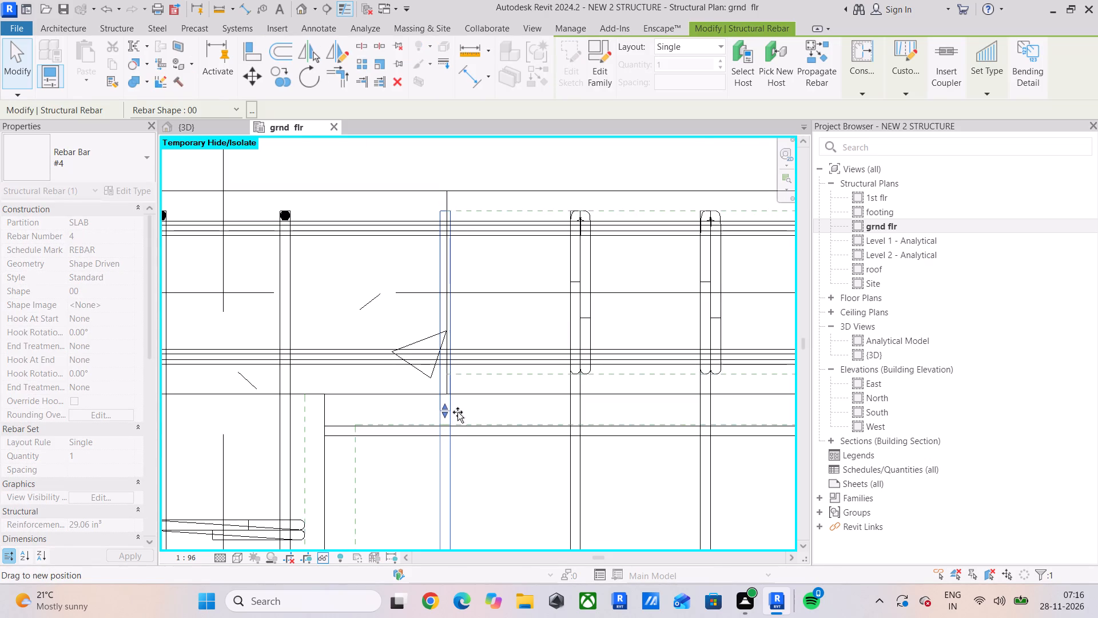
{"action": "left_click_drag", "start_coordinate": [457, 412], "coordinate": [463, 394]}
{"action": "left_click_drag", "start_coordinate": [377, 406], "coordinate": [384, 406]}
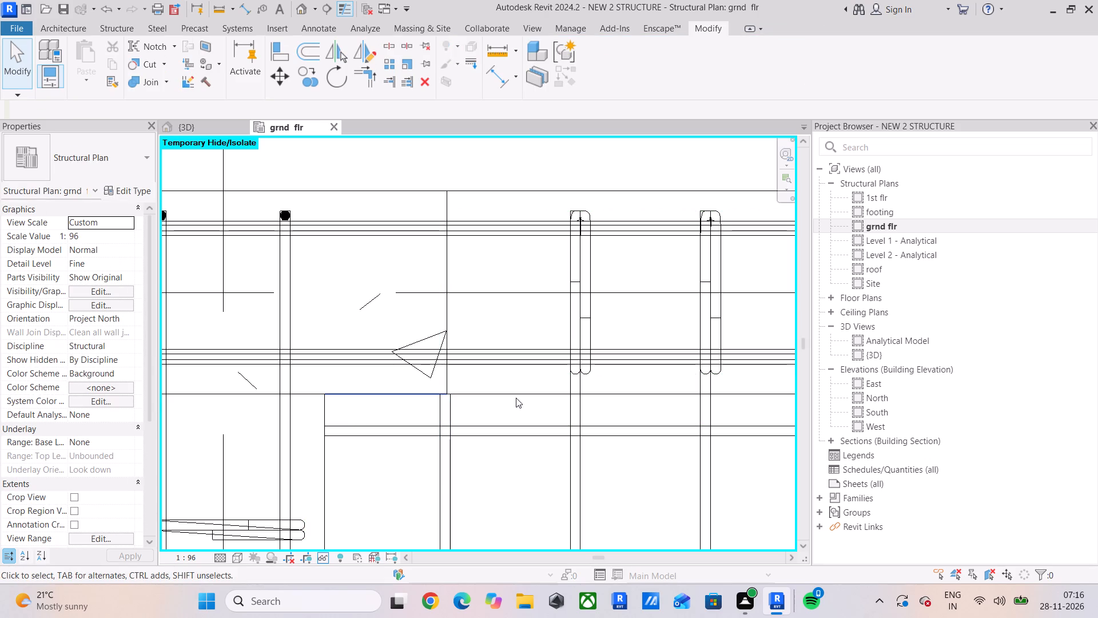
Align the first two stirrups of the vertical beam below the junction with the top edges of the adjacent horizontal slab bars.
{"action": "scroll", "coordinate": [516, 398], "scroll_direction": "down", "scroll_amount": 4}
{"action": "middle_click_drag", "start_coordinate": [502, 394], "coordinate": [359, 231]}
{"action": "scroll", "coordinate": [189, 298], "scroll_direction": "up", "scroll_amount": 1}
{"action": "middle_click_drag", "start_coordinate": [189, 298], "coordinate": [432, 312]}
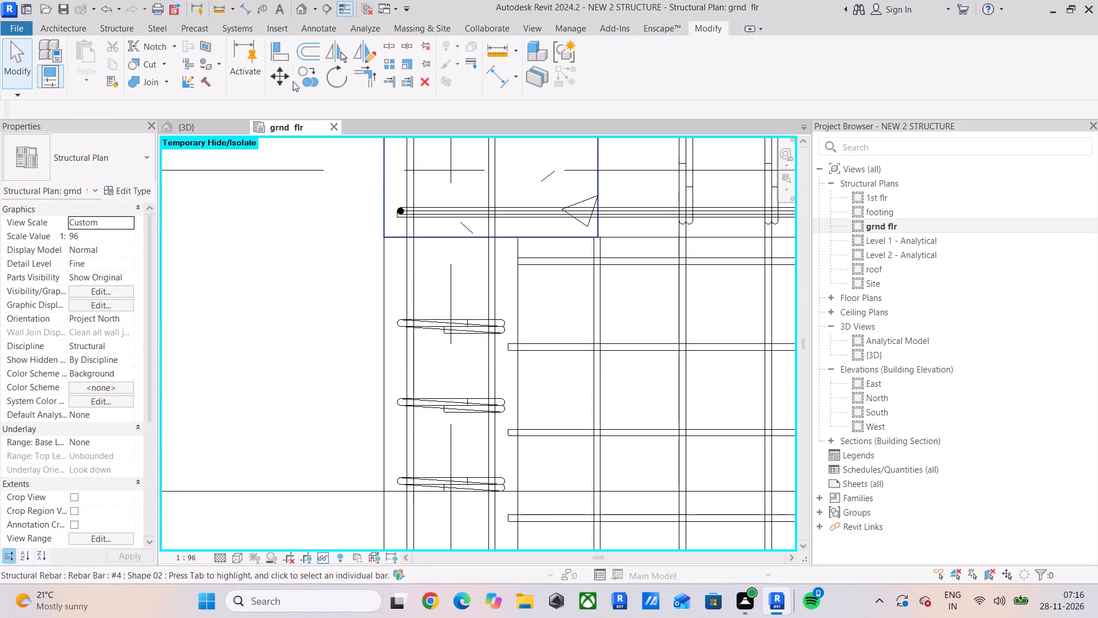
{"action": "left_click", "coordinate": [279, 50]}
{"action": "scroll", "coordinate": [622, 294], "scroll_direction": "up", "scroll_amount": 5}
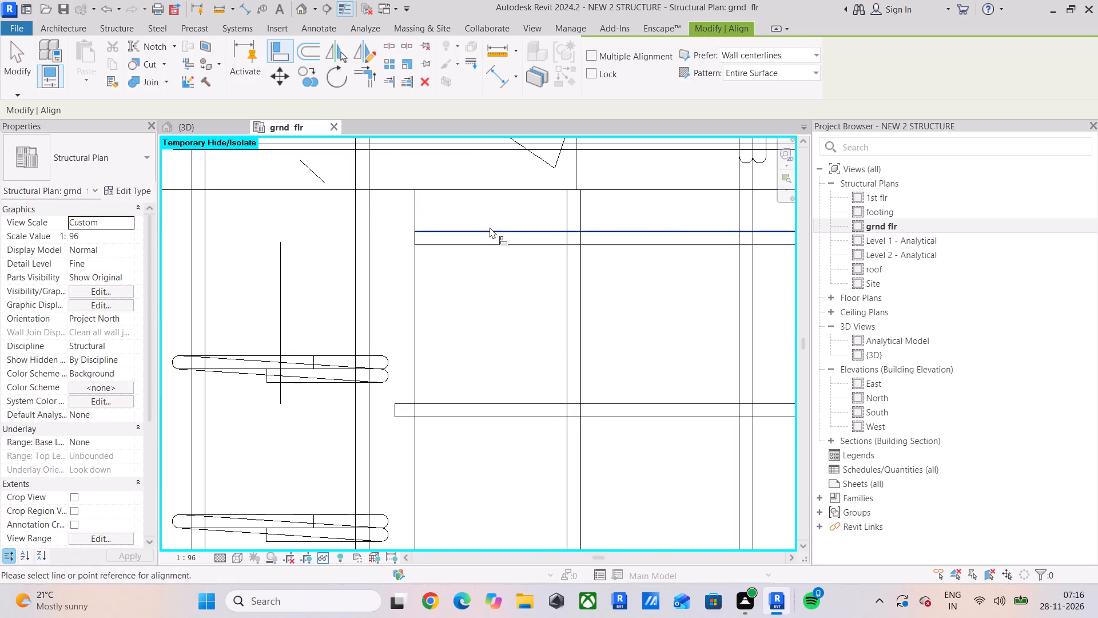
{"action": "left_click_drag", "start_coordinate": [490, 227], "coordinate": [478, 237]}
{"action": "left_click", "coordinate": [300, 350]}
{"action": "middle_click_drag", "start_coordinate": [346, 323], "coordinate": [462, 152]}
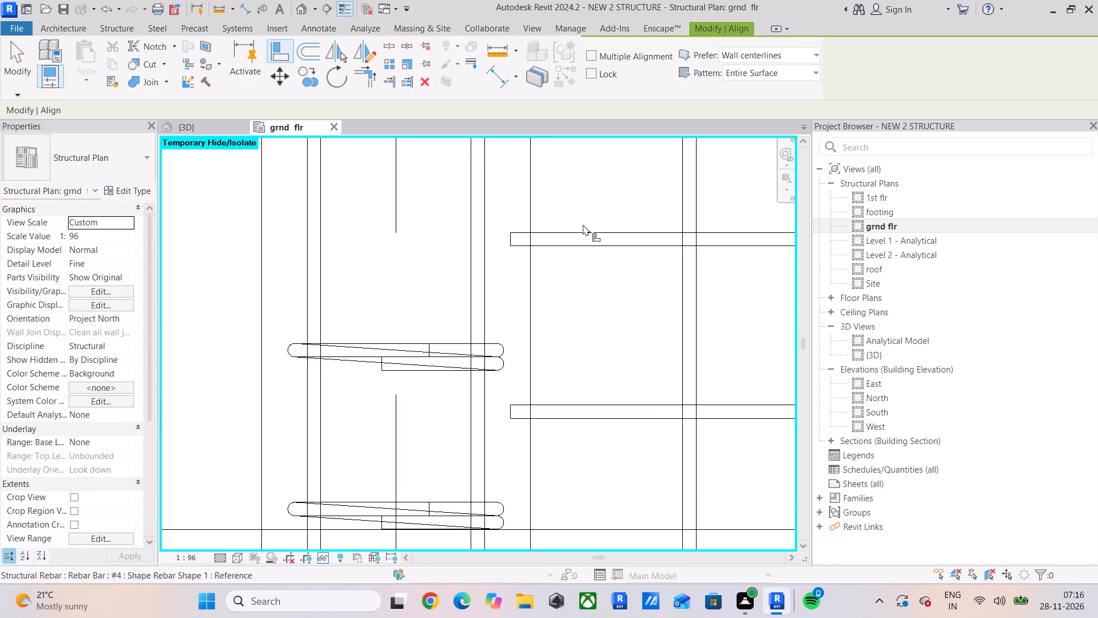
{"action": "left_click", "coordinate": [584, 229]}
{"action": "left_click", "coordinate": [383, 339]}
Align the next three stirrups down the vertical beam with the top edges of successive horizontal slab bars.
{"action": "middle_click_drag", "start_coordinate": [437, 328], "coordinate": [416, 220]}
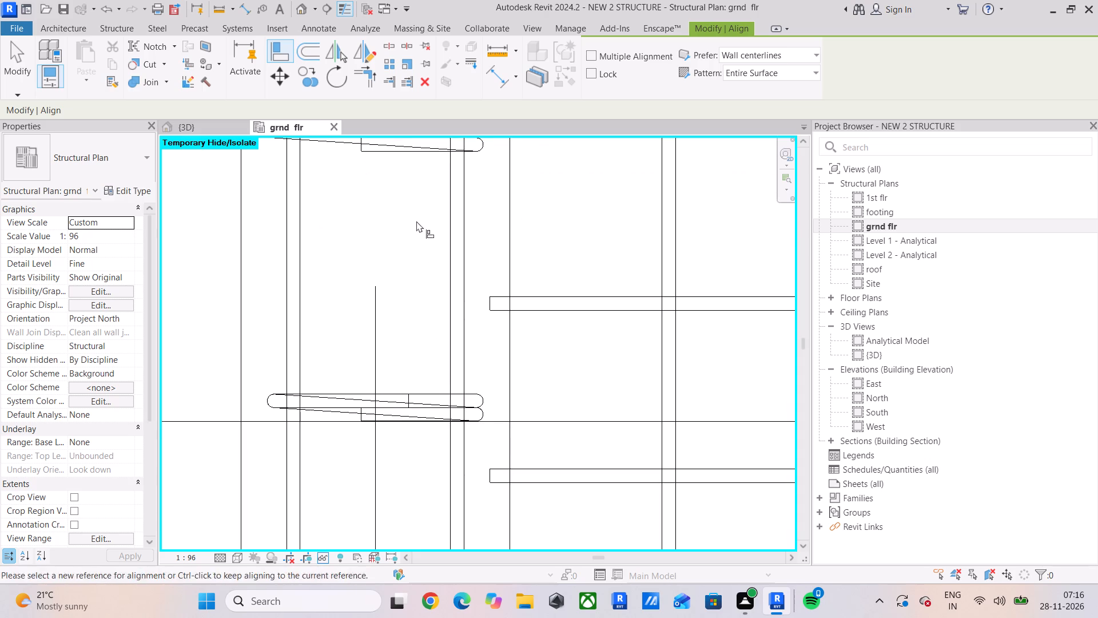
{"action": "left_click", "coordinate": [532, 294]}
{"action": "left_click", "coordinate": [380, 392]}
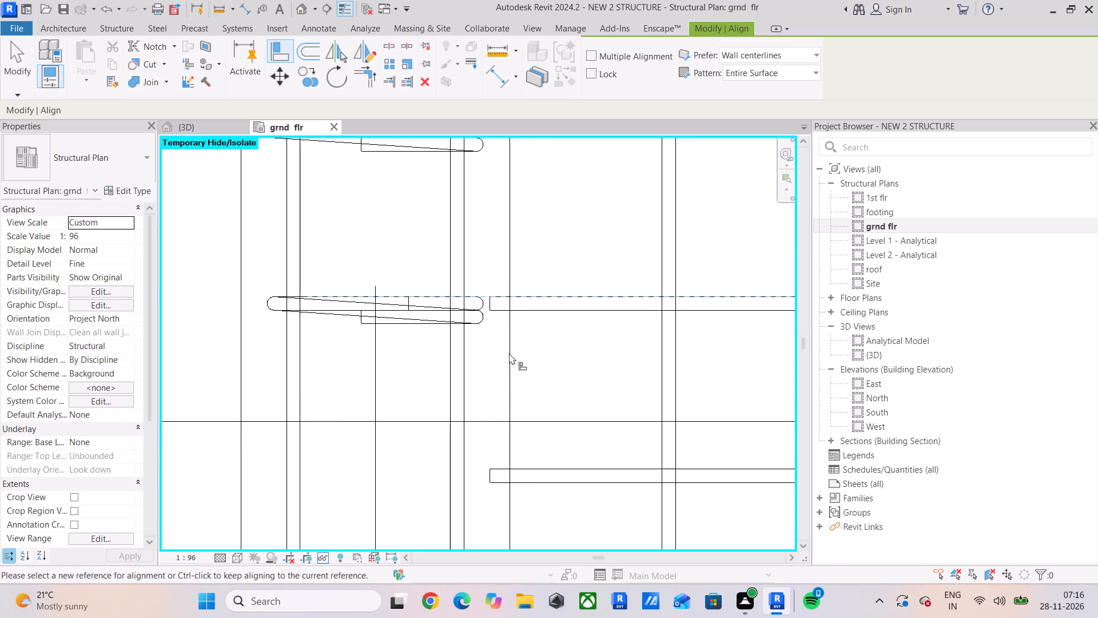
{"action": "middle_click_drag", "start_coordinate": [509, 353], "coordinate": [444, 154]}
{"action": "left_click", "coordinate": [488, 270]}
{"action": "left_click", "coordinate": [324, 350]}
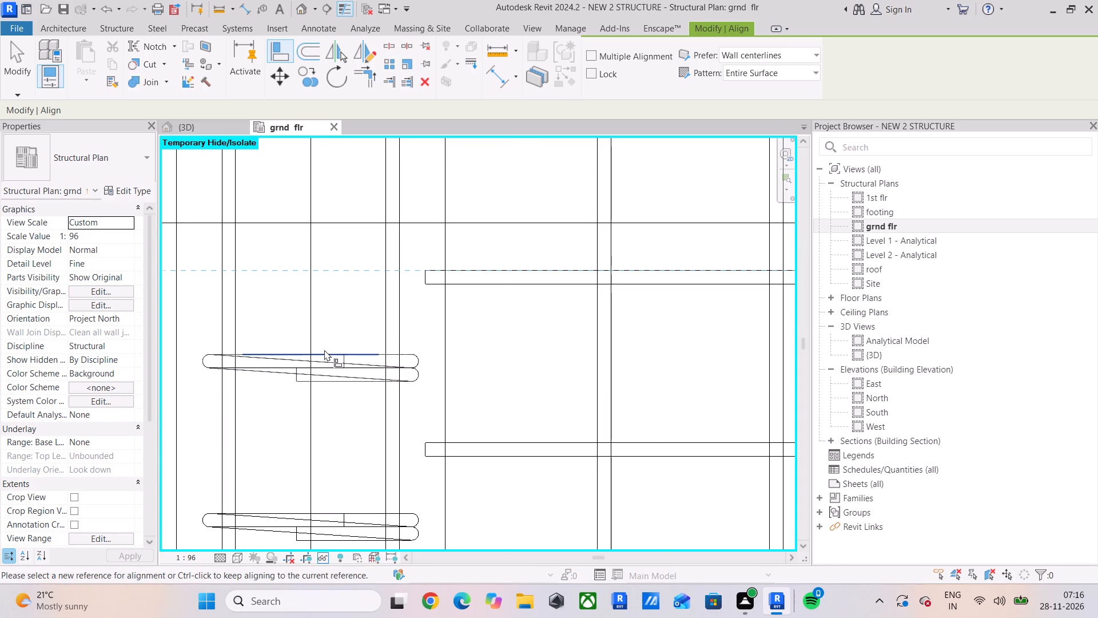
{"action": "middle_click_drag", "start_coordinate": [454, 308], "coordinate": [476, 170]}
{"action": "left_click", "coordinate": [527, 300]}
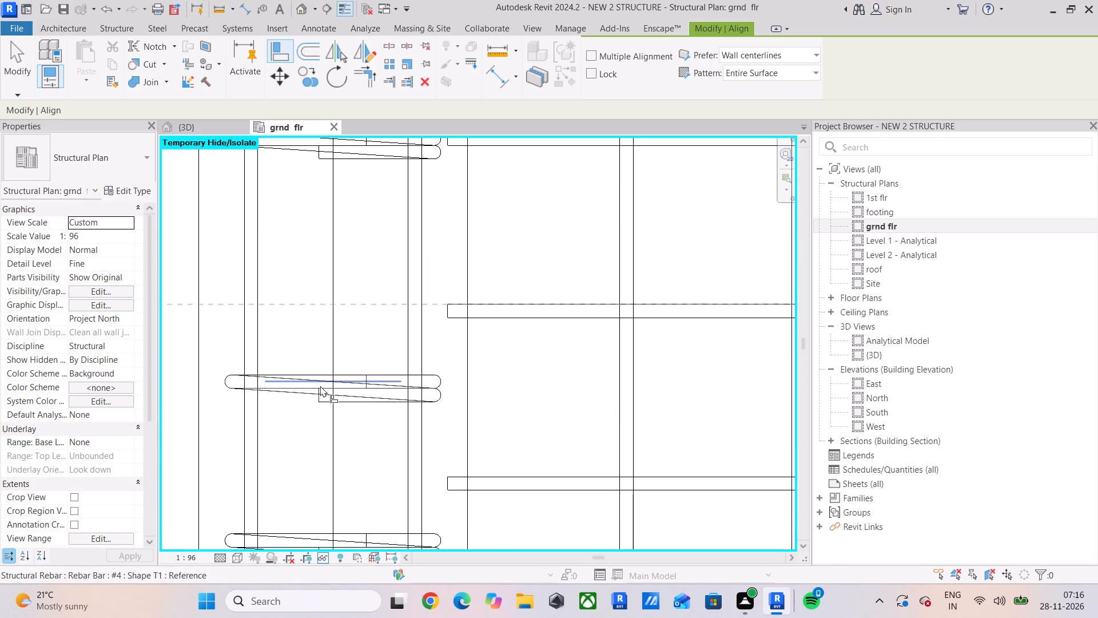
{"action": "left_click", "coordinate": [335, 373]}
Align two further stirrups down the vertical beam with the top edges of the next two horizontal slab bars.
{"action": "scroll", "coordinate": [581, 243], "scroll_direction": "down", "scroll_amount": 2}
{"action": "middle_click_drag", "start_coordinate": [581, 243], "coordinate": [524, 83]}
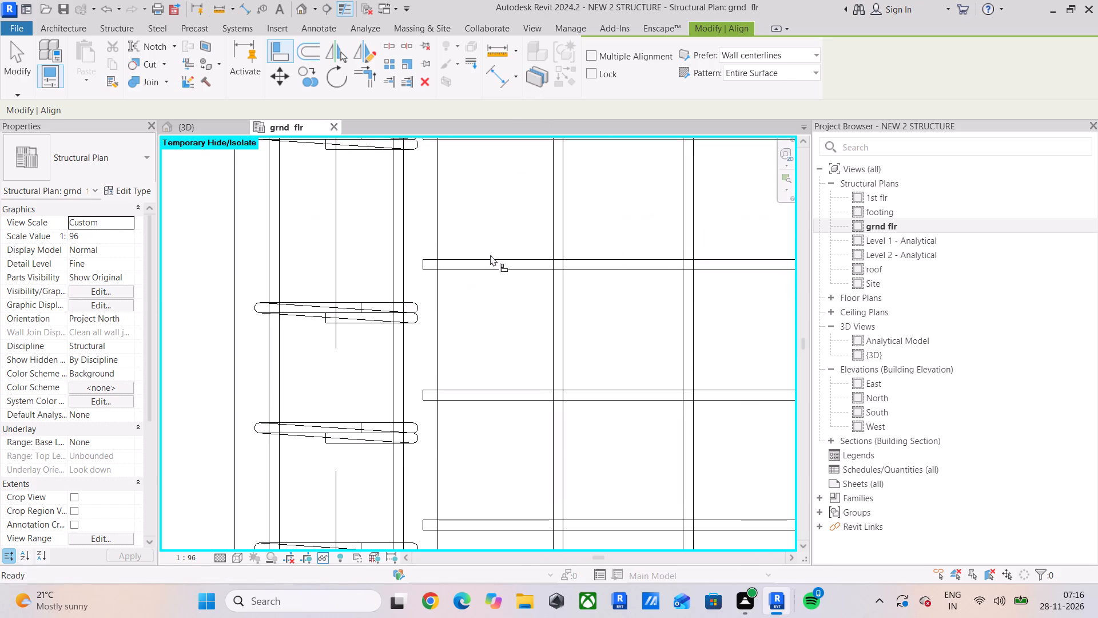
{"action": "left_click", "coordinate": [504, 255]}
{"action": "left_click", "coordinate": [328, 300]}
{"action": "middle_click_drag", "start_coordinate": [372, 301], "coordinate": [375, 297]}
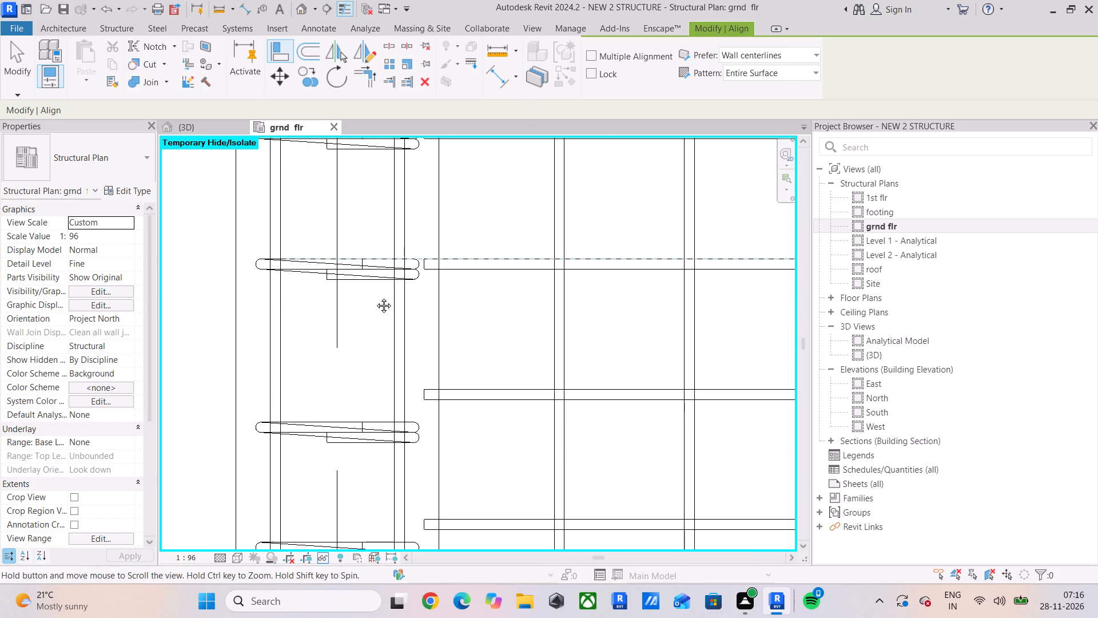
{"action": "middle_click_drag", "start_coordinate": [375, 297], "coordinate": [328, 120]}
{"action": "left_click", "coordinate": [437, 207]}
{"action": "left_click", "coordinate": [284, 239]}
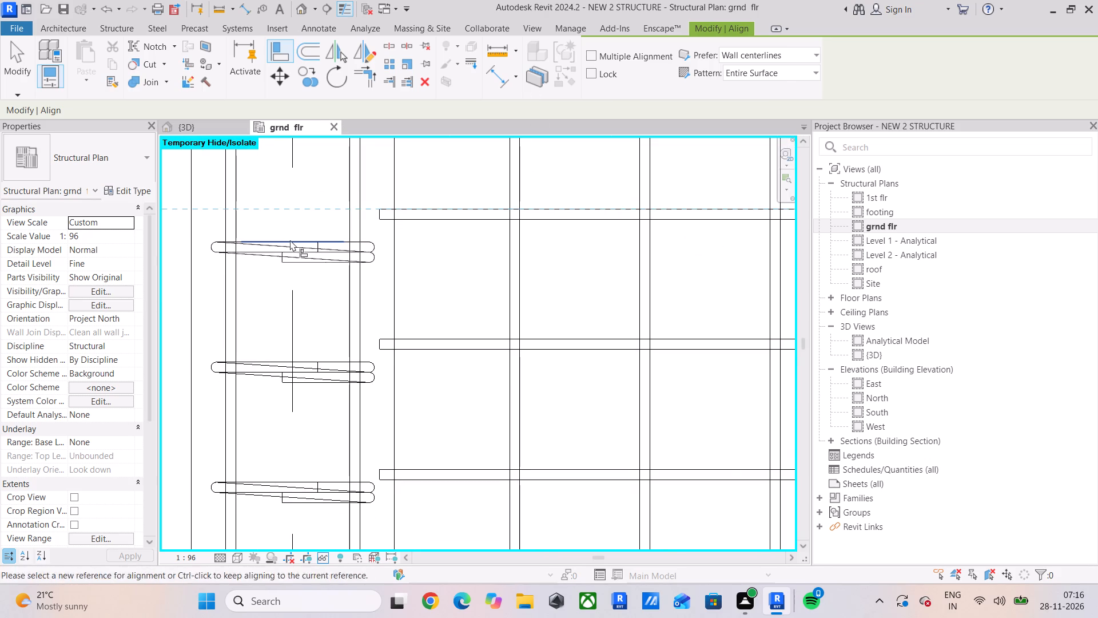
Align the next two vertical beam stirrups, above the solid black triangle symbol, with the top edges of their slab bars.
{"action": "scroll", "coordinate": [355, 233], "scroll_direction": "down", "scroll_amount": 2}
{"action": "middle_click_drag", "start_coordinate": [379, 237], "coordinate": [332, 152]}
{"action": "scroll", "coordinate": [378, 221], "scroll_direction": "up", "scroll_amount": 3}
{"action": "left_click", "coordinate": [378, 229]}
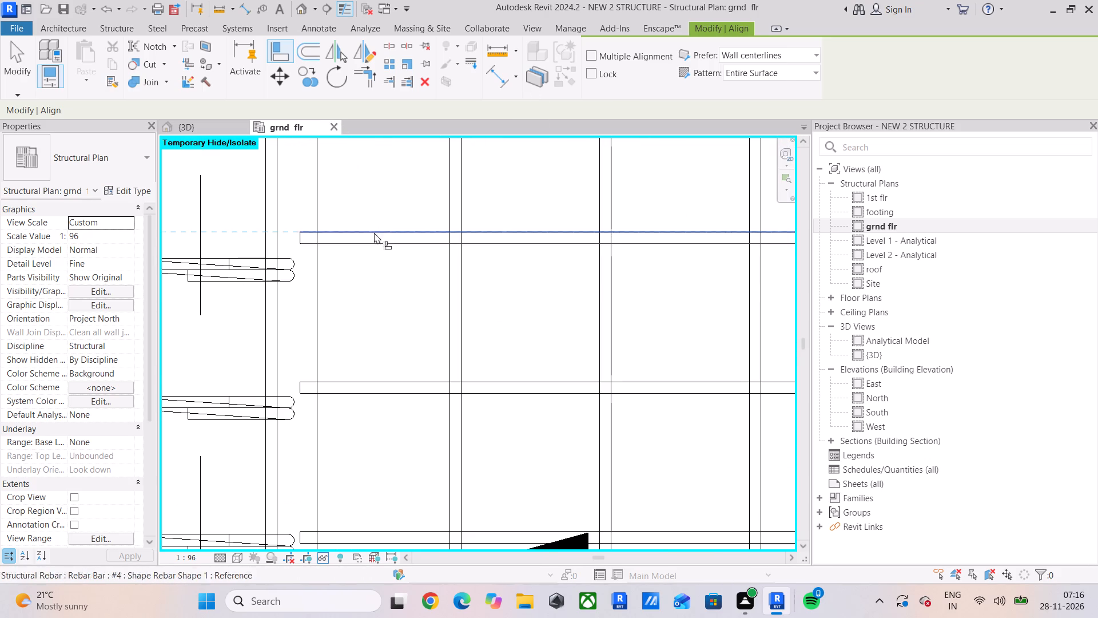
{"action": "left_click", "coordinate": [218, 255]}
{"action": "middle_click_drag", "start_coordinate": [296, 255], "coordinate": [508, 145]}
{"action": "scroll", "coordinate": [508, 145], "scroll_direction": "down", "scroll_amount": 1}
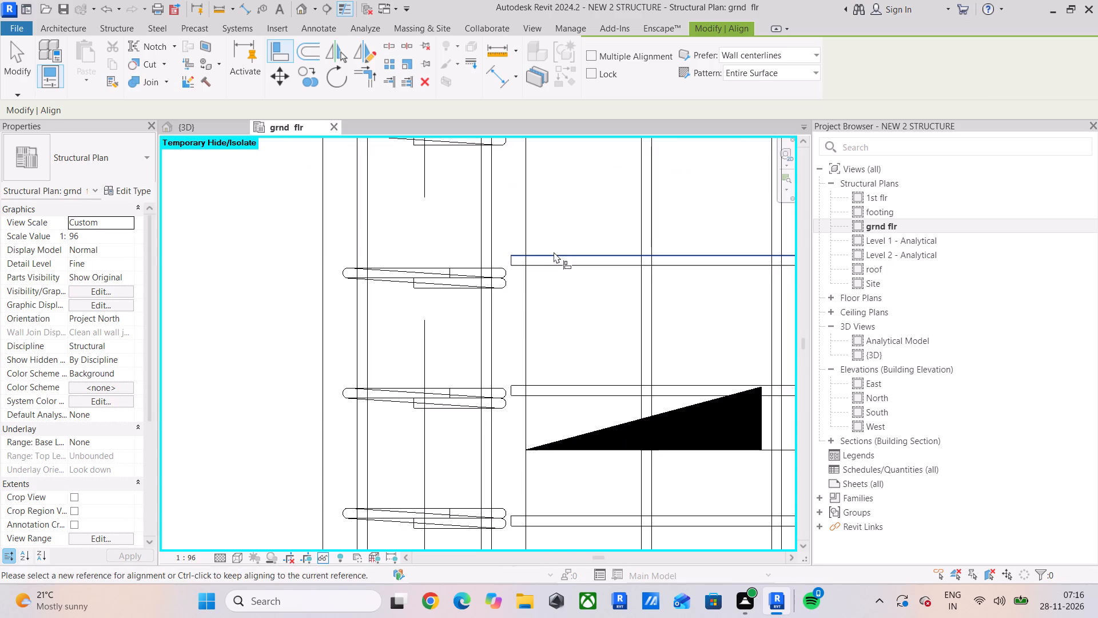
{"action": "left_click_drag", "start_coordinate": [554, 252], "coordinate": [536, 261]}
{"action": "left_click", "coordinate": [413, 264]}
Align the stirrup beside the solid black triangle symbol and the one below it with their slab bars' top edges.
{"action": "scroll", "coordinate": [486, 234], "scroll_direction": "down", "scroll_amount": 3}
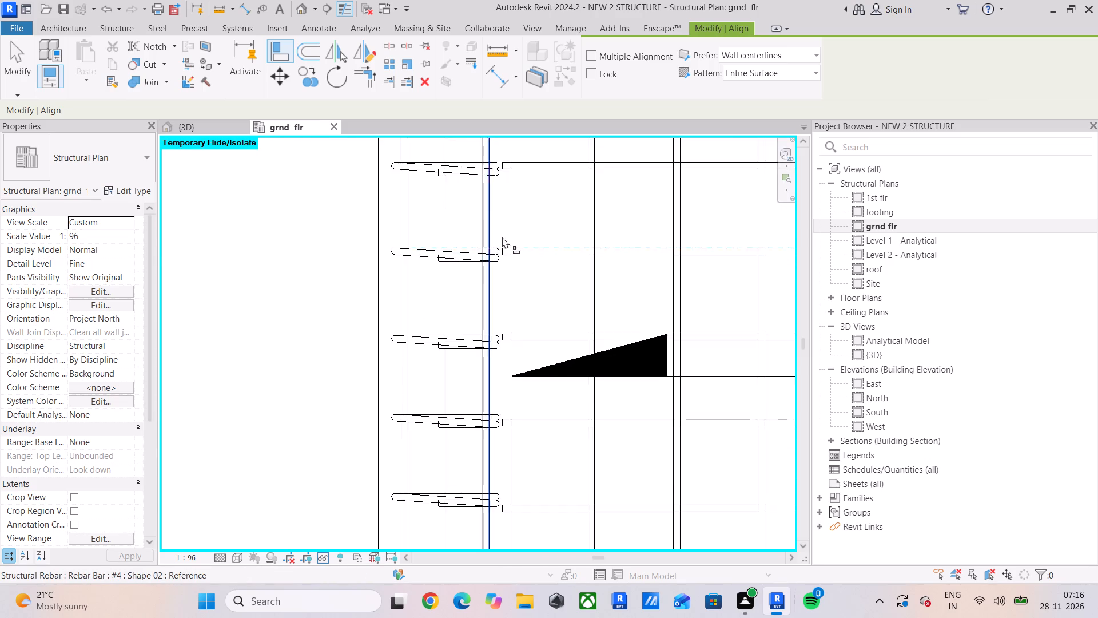
{"action": "middle_click_drag", "start_coordinate": [502, 237], "coordinate": [364, 93]}
{"action": "scroll", "coordinate": [412, 194], "scroll_direction": "up", "scroll_amount": 5}
{"action": "left_click", "coordinate": [406, 180]}
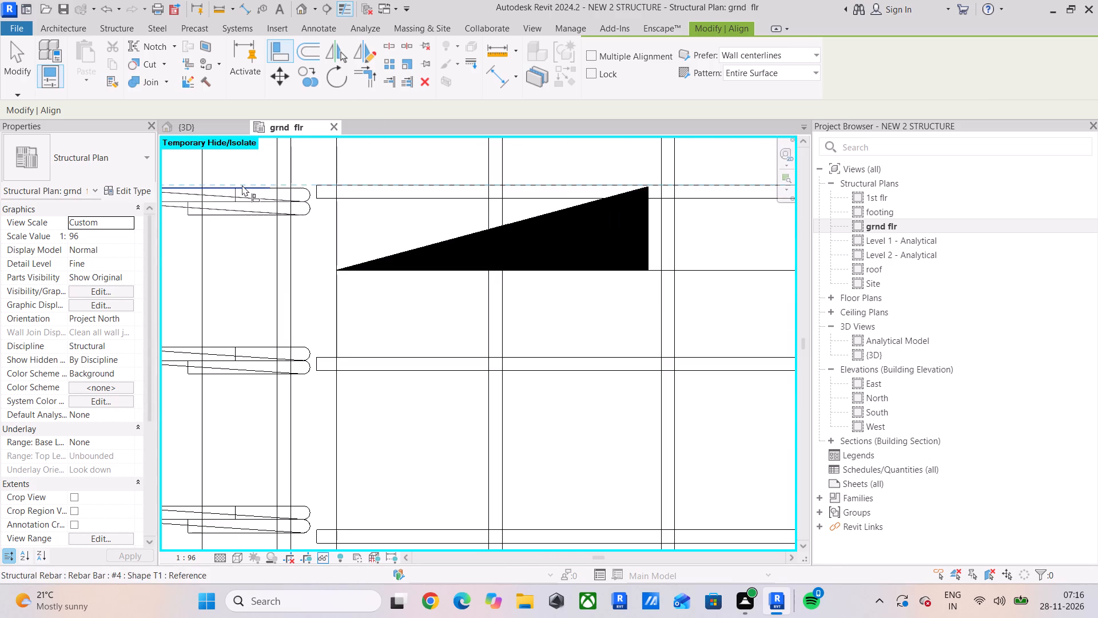
{"action": "left_click", "coordinate": [242, 185]}
{"action": "middle_click_drag", "start_coordinate": [299, 188], "coordinate": [484, 101]}
{"action": "left_click_drag", "start_coordinate": [550, 264], "coordinate": [530, 266]}
{"action": "left_click", "coordinate": [403, 255]}
Align the following two stirrups down the vertical beam with the top edges of their horizontal slab bars.
{"action": "scroll", "coordinate": [547, 259], "scroll_direction": "down", "scroll_amount": 3}
{"action": "middle_click_drag", "start_coordinate": [551, 259], "coordinate": [473, 141]}
{"action": "scroll", "coordinate": [480, 158], "scroll_direction": "up", "scroll_amount": 3}
{"action": "left_click", "coordinate": [479, 213]}
{"action": "middle_click_drag", "start_coordinate": [474, 190], "coordinate": [492, 255]}
{"action": "scroll", "coordinate": [475, 233], "scroll_direction": "up", "scroll_amount": 3}
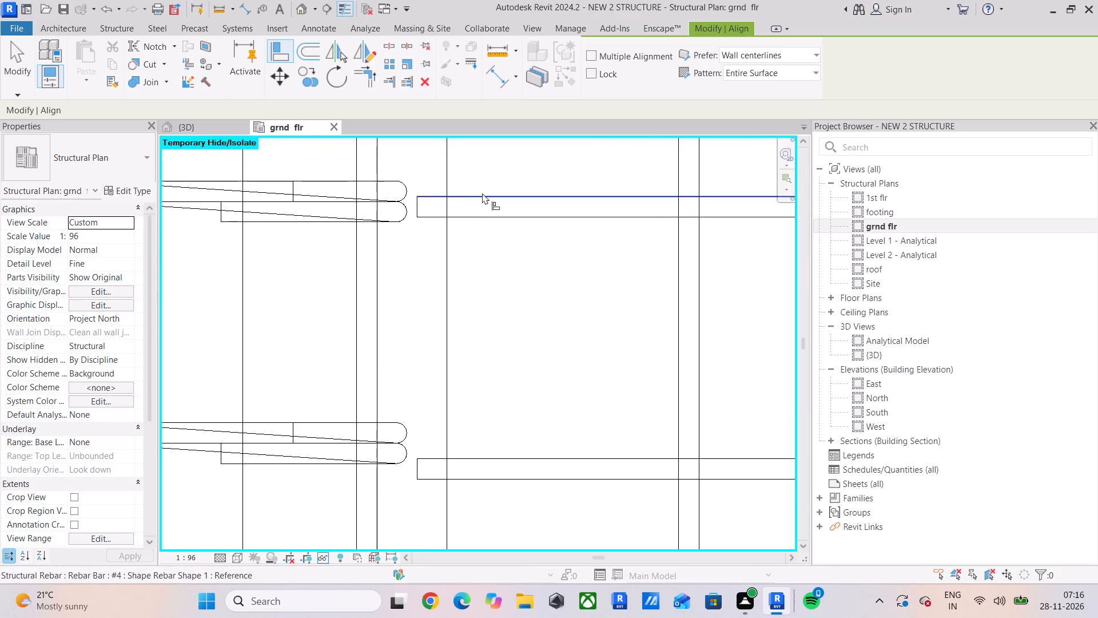
{"action": "left_click", "coordinate": [483, 192]}
{"action": "left_click", "coordinate": [309, 179]}
{"action": "scroll", "coordinate": [349, 193], "scroll_direction": "down", "scroll_amount": 4}
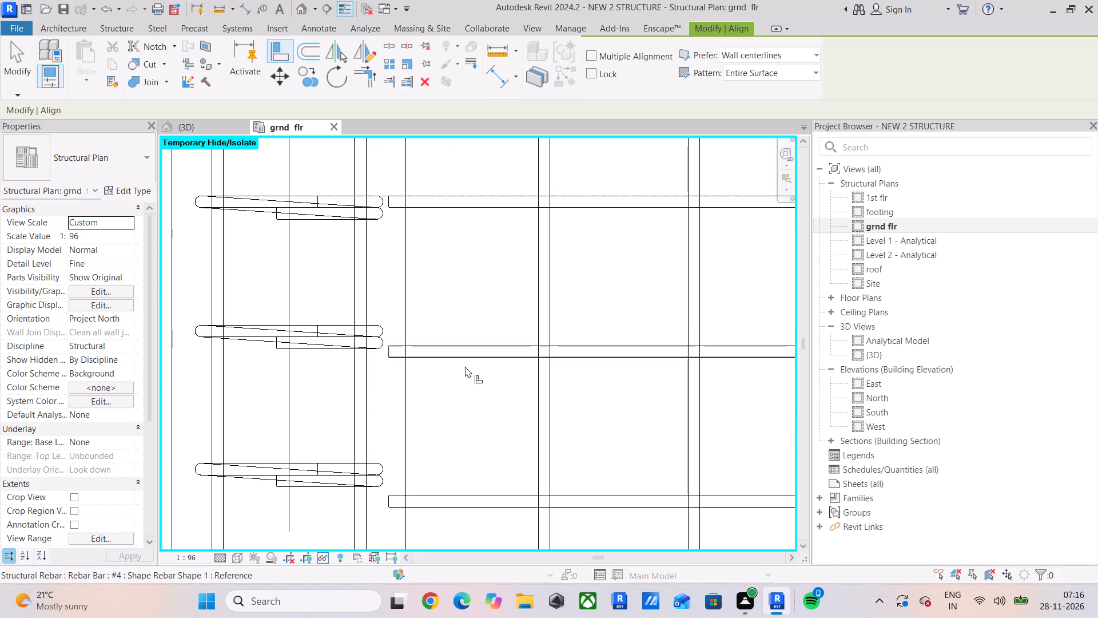
{"action": "left_click", "coordinate": [474, 341]}
{"action": "left_click", "coordinate": [312, 322]}
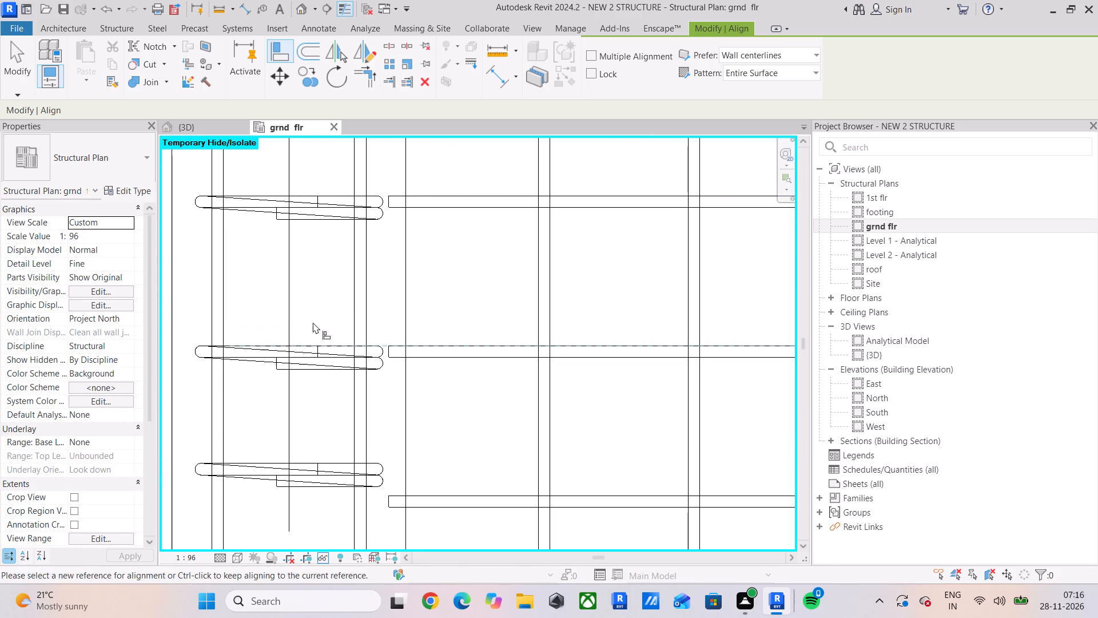
Align the next two vertical beam stirrups below the solid black triangle symbol with the top edges of their horizontal slab bars.
{"action": "scroll", "coordinate": [500, 282], "scroll_direction": "down", "scroll_amount": 10}
{"action": "middle_click_drag", "start_coordinate": [495, 319], "coordinate": [411, 283]}
{"action": "scroll", "coordinate": [392, 262], "scroll_direction": "up", "scroll_amount": 2}
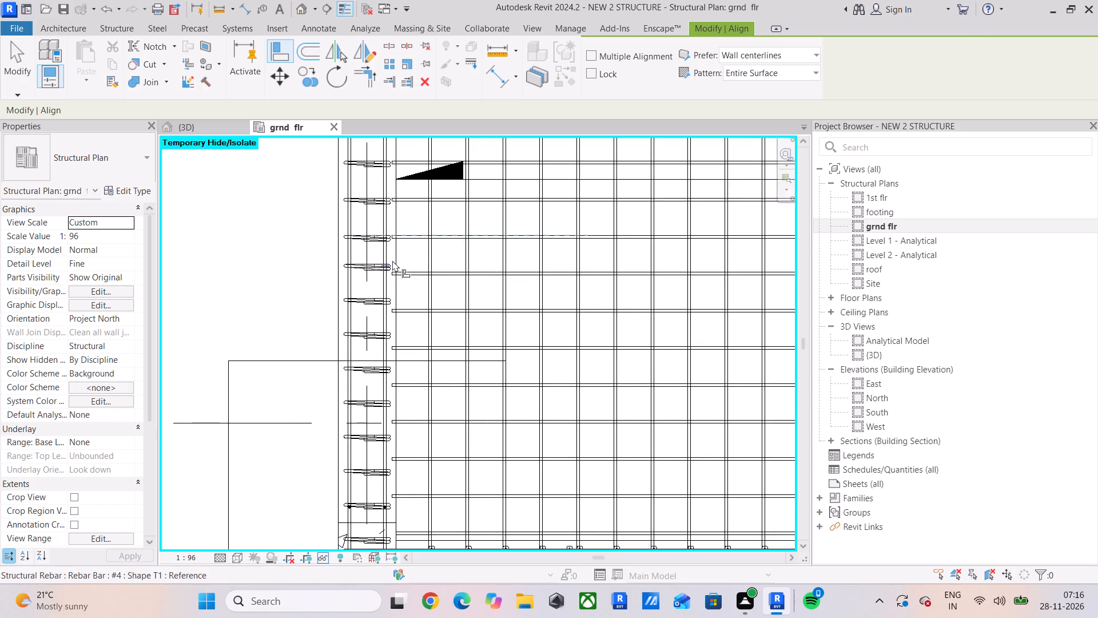
{"action": "scroll", "coordinate": [392, 260], "scroll_direction": "up", "scroll_amount": 8}
{"action": "left_click", "coordinate": [428, 281]}
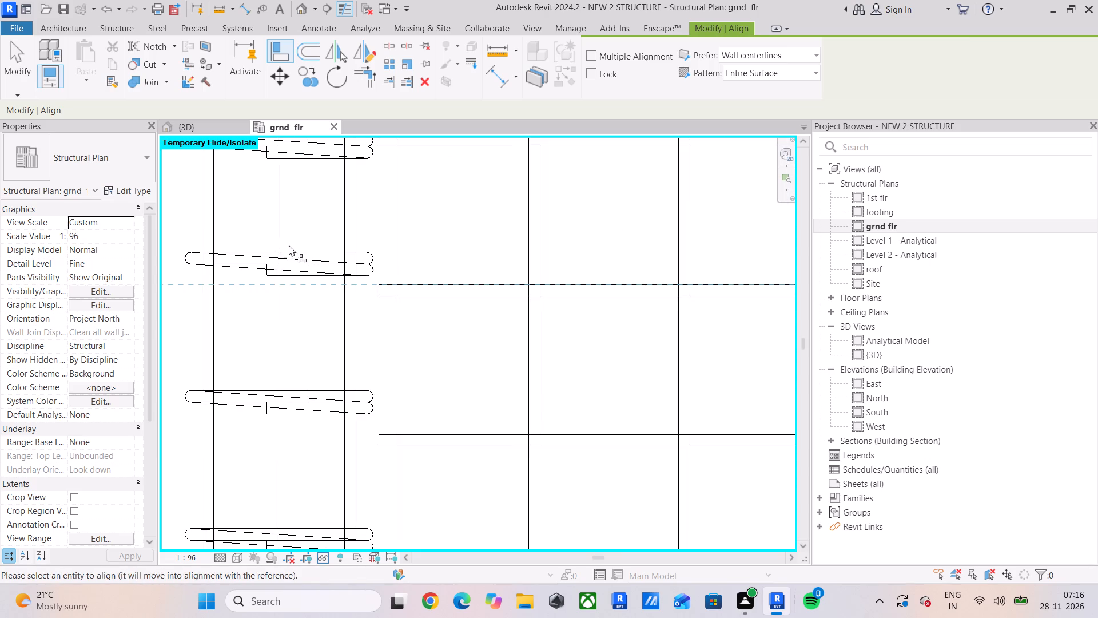
{"action": "left_click", "coordinate": [290, 248]}
{"action": "left_click", "coordinate": [442, 431]}
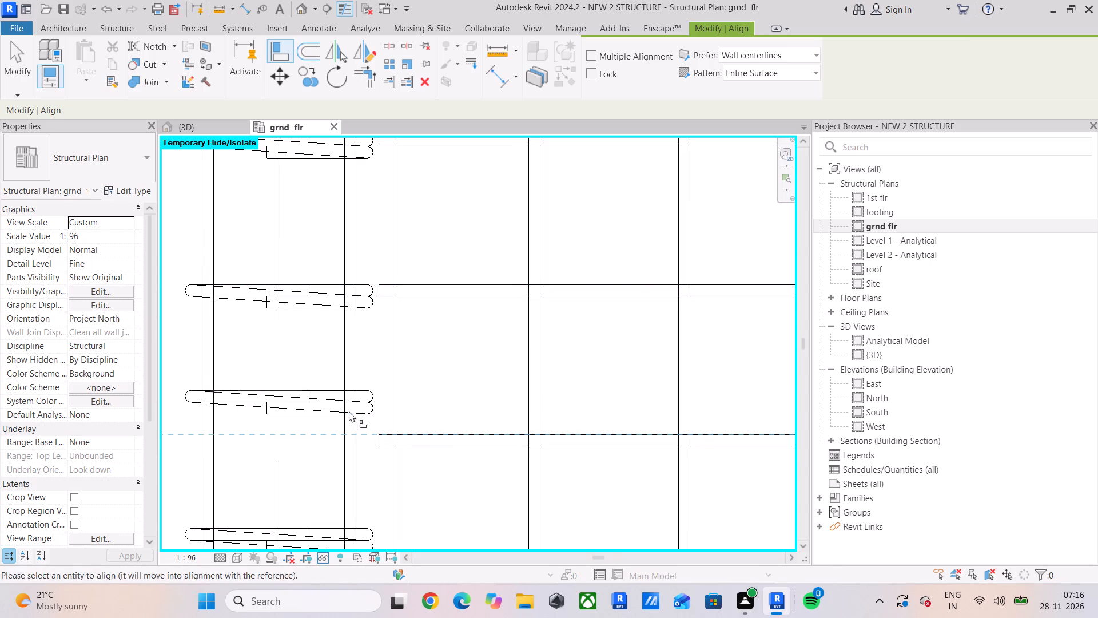
{"action": "left_click", "coordinate": [293, 385]}
Align the following two stirrups down the vertical beam with the top edges of their horizontal slab bars.
{"action": "scroll", "coordinate": [368, 359], "scroll_direction": "down", "scroll_amount": 6}
{"action": "middle_click_drag", "start_coordinate": [447, 358], "coordinate": [413, 178]}
{"action": "scroll", "coordinate": [371, 268], "scroll_direction": "up", "scroll_amount": 2}
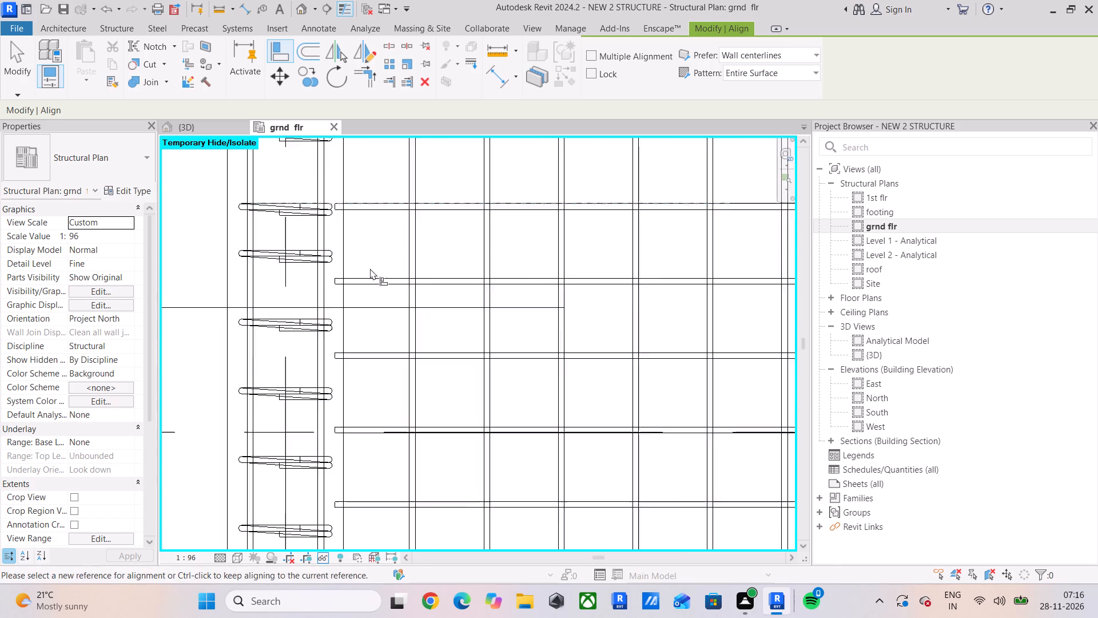
{"action": "scroll", "coordinate": [370, 268], "scroll_direction": "up", "scroll_amount": 2}
{"action": "left_click", "coordinate": [369, 278]}
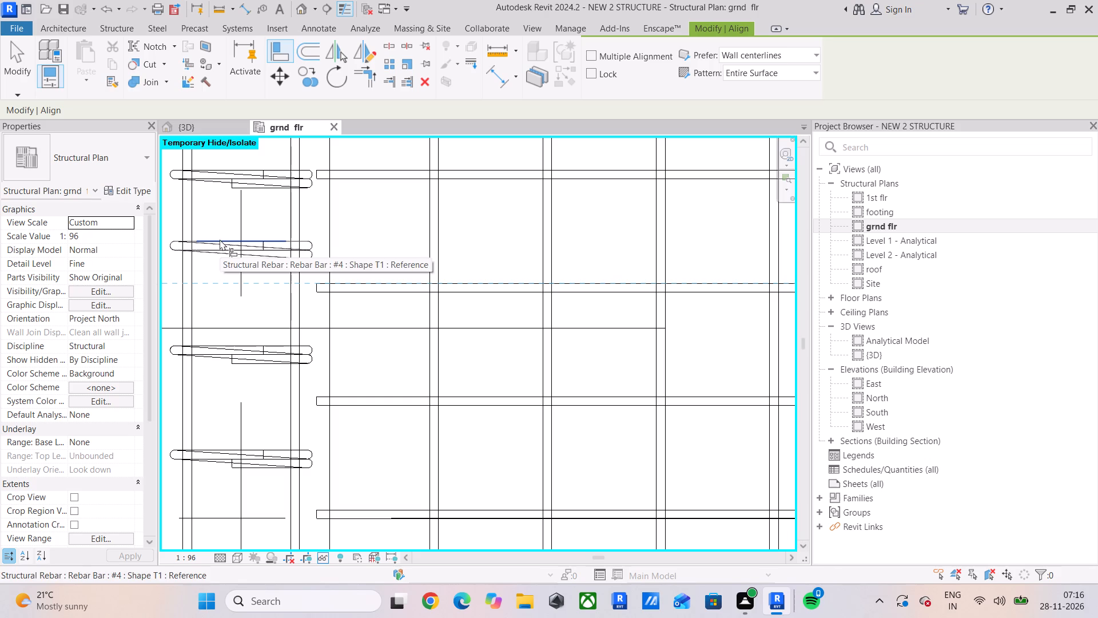
{"action": "left_click", "coordinate": [220, 239]}
{"action": "left_click", "coordinate": [368, 391]}
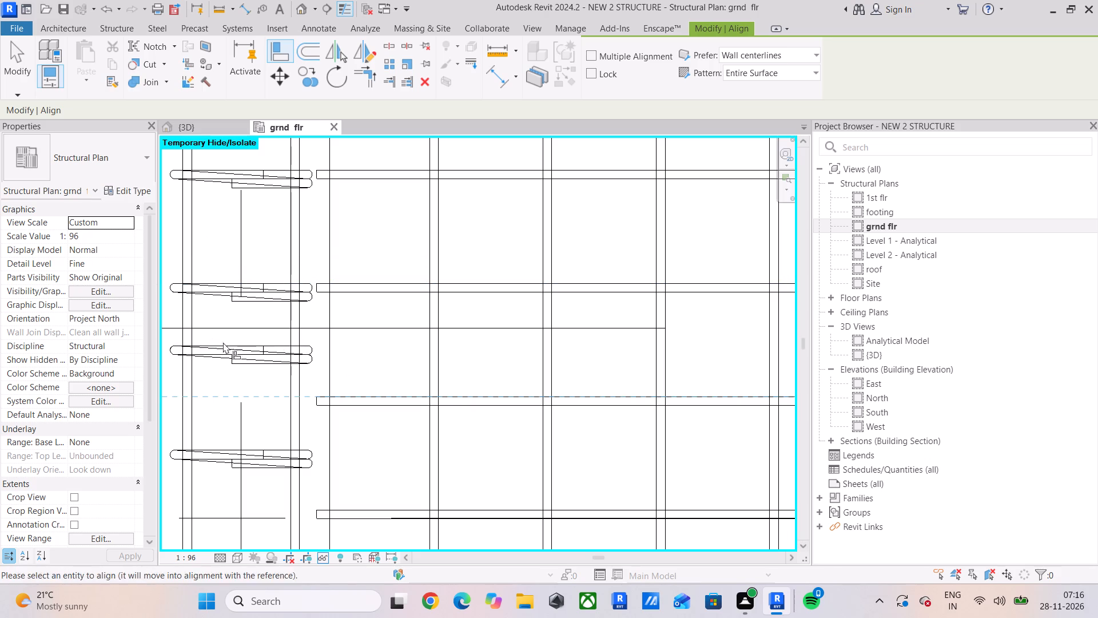
{"action": "left_click", "coordinate": [238, 342]}
Align two further vertical beam stirrups, approaching the column junction, with the top edges of the next two slab bars.
{"action": "scroll", "coordinate": [363, 364], "scroll_direction": "down", "scroll_amount": 4}
{"action": "middle_click_drag", "start_coordinate": [370, 362], "coordinate": [390, 216]}
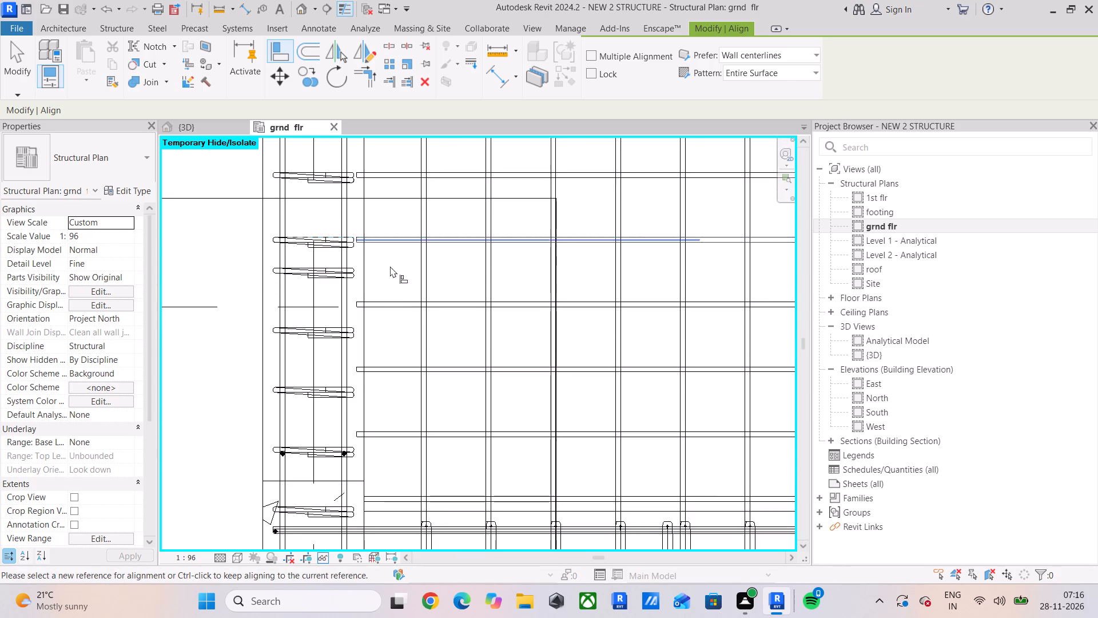
{"action": "scroll", "coordinate": [388, 289], "scroll_direction": "up", "scroll_amount": 5}
{"action": "left_click", "coordinate": [382, 314]}
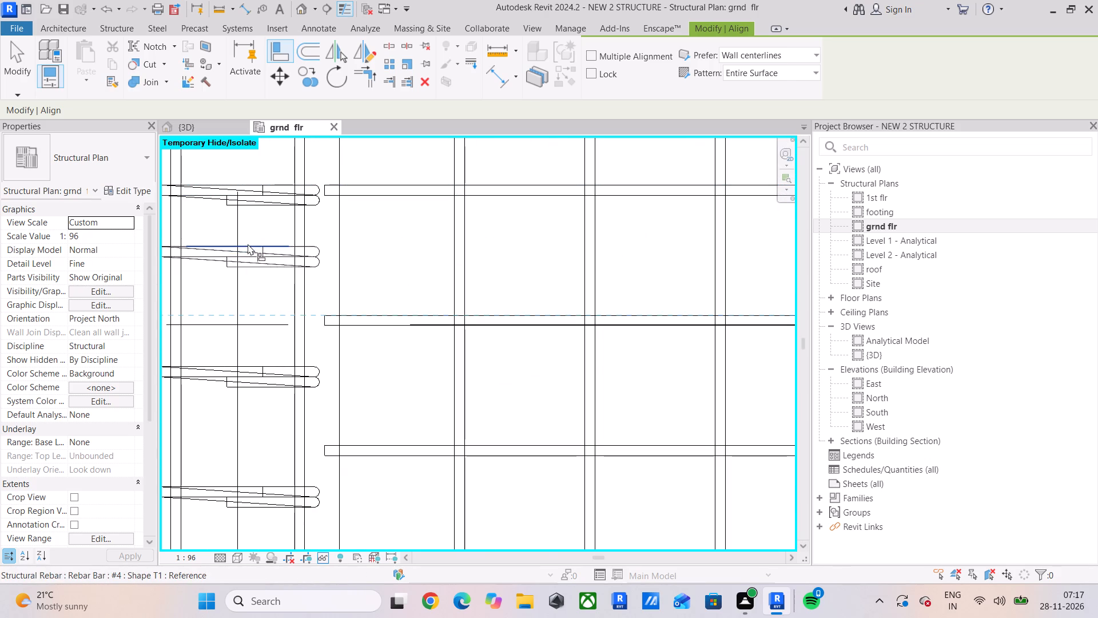
{"action": "left_click", "coordinate": [248, 244]}
{"action": "left_click", "coordinate": [398, 441]}
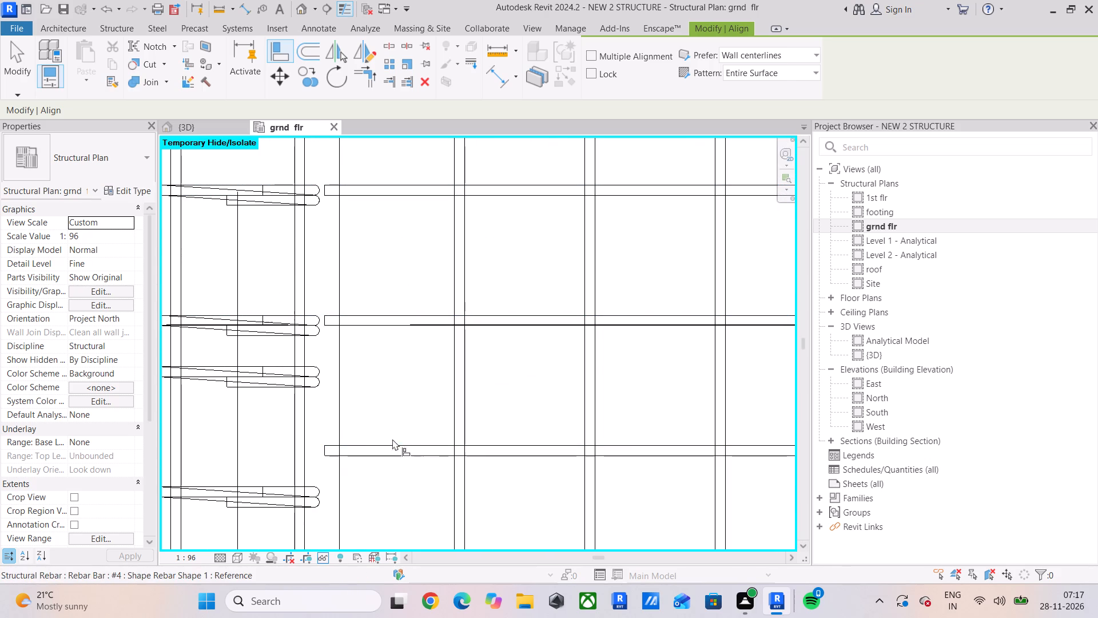
{"action": "left_click", "coordinate": [241, 362]}
Align the next vertical beam stirrup with the last horizontal slab bar above the column junction and end the Align command.
{"action": "scroll", "coordinate": [448, 379], "scroll_direction": "down", "scroll_amount": 5}
{"action": "middle_click_drag", "start_coordinate": [451, 378], "coordinate": [410, 173]}
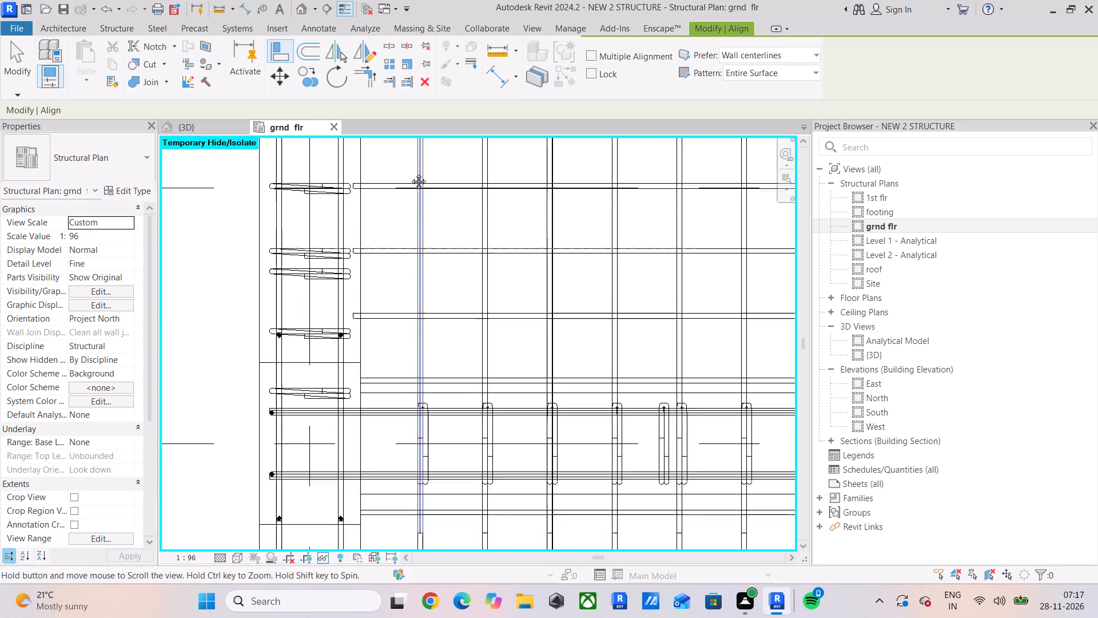
{"action": "middle_click_drag", "start_coordinate": [410, 173], "coordinate": [410, 171]}
{"action": "scroll", "coordinate": [369, 246], "scroll_direction": "up", "scroll_amount": 4}
{"action": "left_click", "coordinate": [377, 280]}
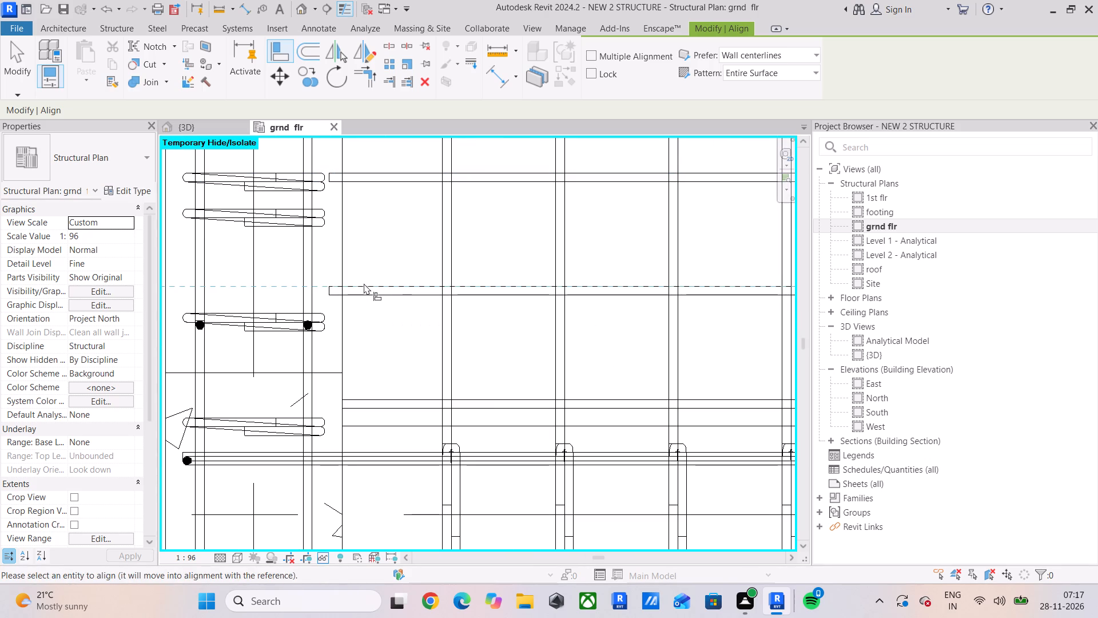
{"action": "left_click", "coordinate": [366, 286]}
{"action": "left_click", "coordinate": [364, 229]}
{"action": "left_click", "coordinate": [382, 283]}
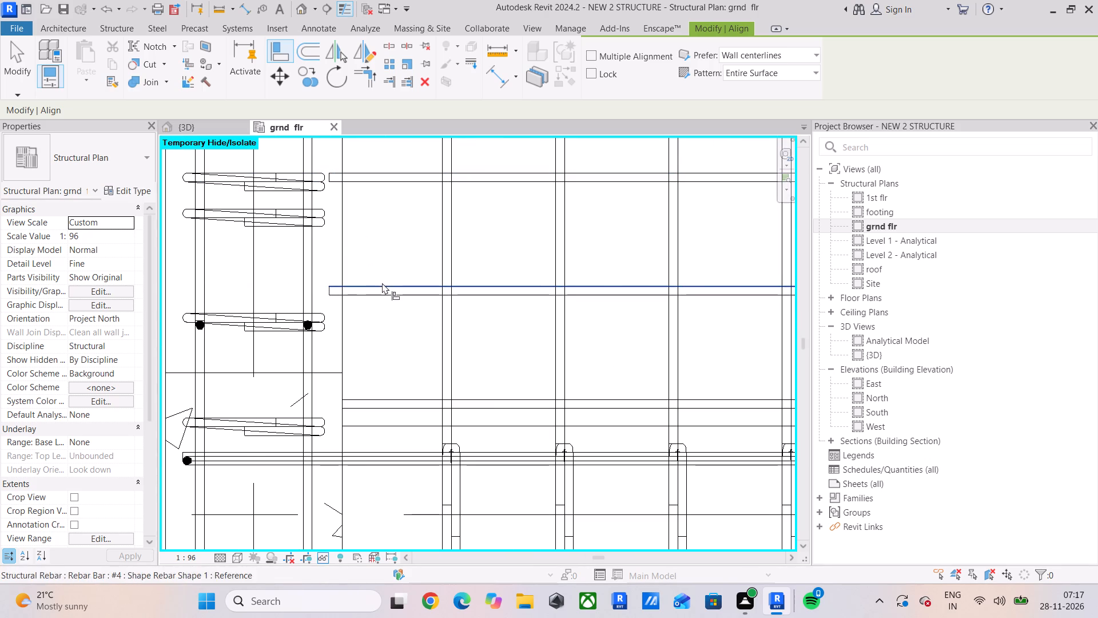
{"action": "left_click", "coordinate": [236, 205]}
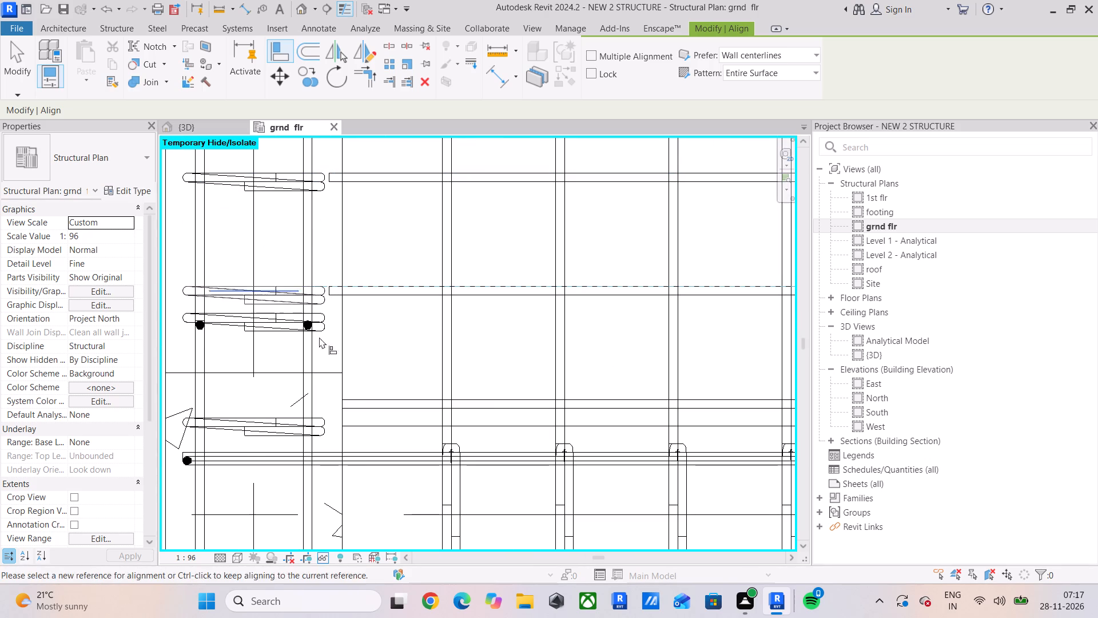
{"action": "key", "text": "Escape"}
{"action": "key", "text": "Escape"}
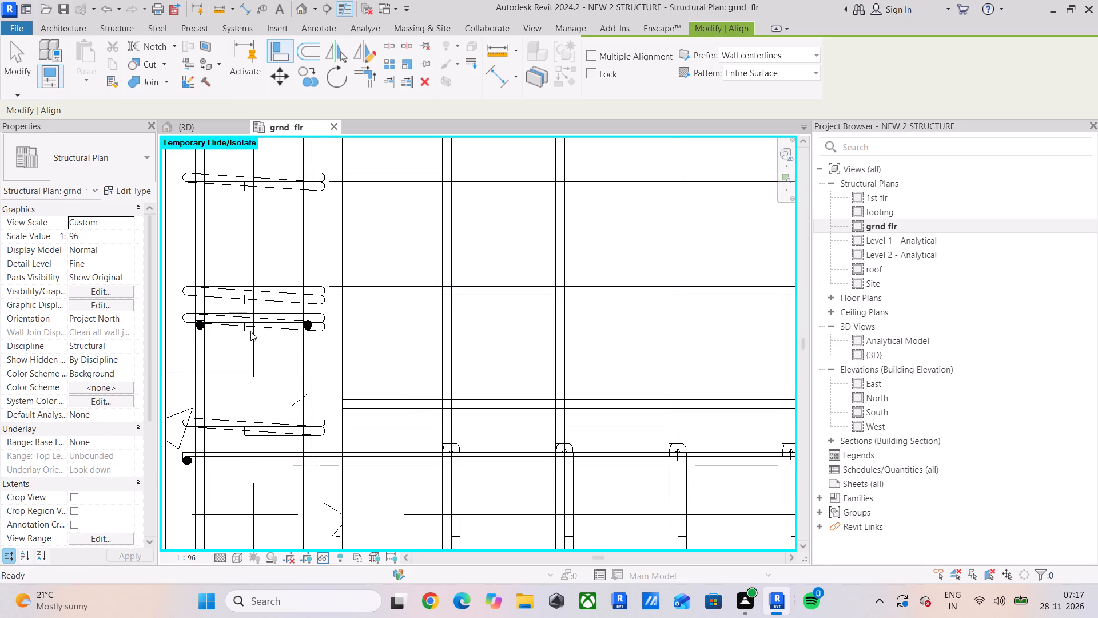
{"action": "key", "text": "Escape"}
Delete the two surplus stirrups at the vertical beam's lower end, where it meets the column and crossing beam.
{"action": "left_click", "coordinate": [262, 327]}
{"action": "key", "text": "Delete"}
{"action": "scroll", "coordinate": [262, 328], "scroll_direction": "down", "scroll_amount": 4}
{"action": "middle_click_drag", "start_coordinate": [290, 335], "coordinate": [296, 295]}
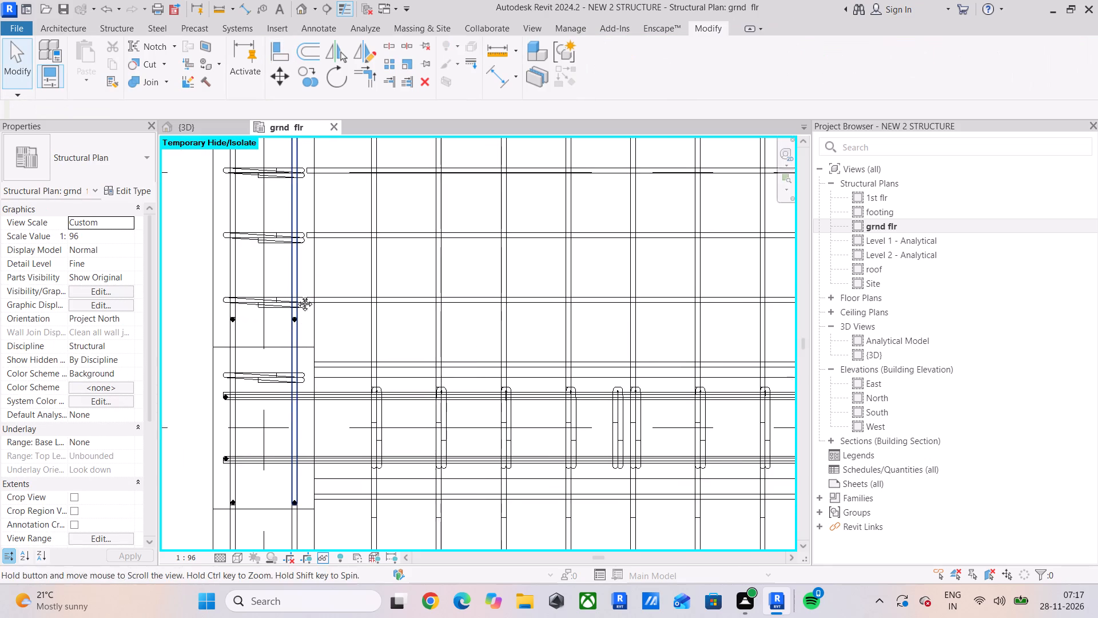
{"action": "middle_click_drag", "start_coordinate": [296, 295], "coordinate": [290, 252]}
{"action": "left_click", "coordinate": [248, 300]}
{"action": "key", "text": "Delete"}
Examine the slab mesh and beam stirrups across the ground-floor plan, including the column junctions and the bays between grids B and C.
{"action": "scroll", "coordinate": [234, 278], "scroll_direction": "up", "scroll_amount": 5}
{"action": "scroll", "coordinate": [234, 276], "scroll_direction": "down", "scroll_amount": 6}
{"action": "middle_click_drag", "start_coordinate": [250, 278], "coordinate": [262, 188]}
{"action": "scroll", "coordinate": [272, 192], "scroll_direction": "down", "scroll_amount": 5}
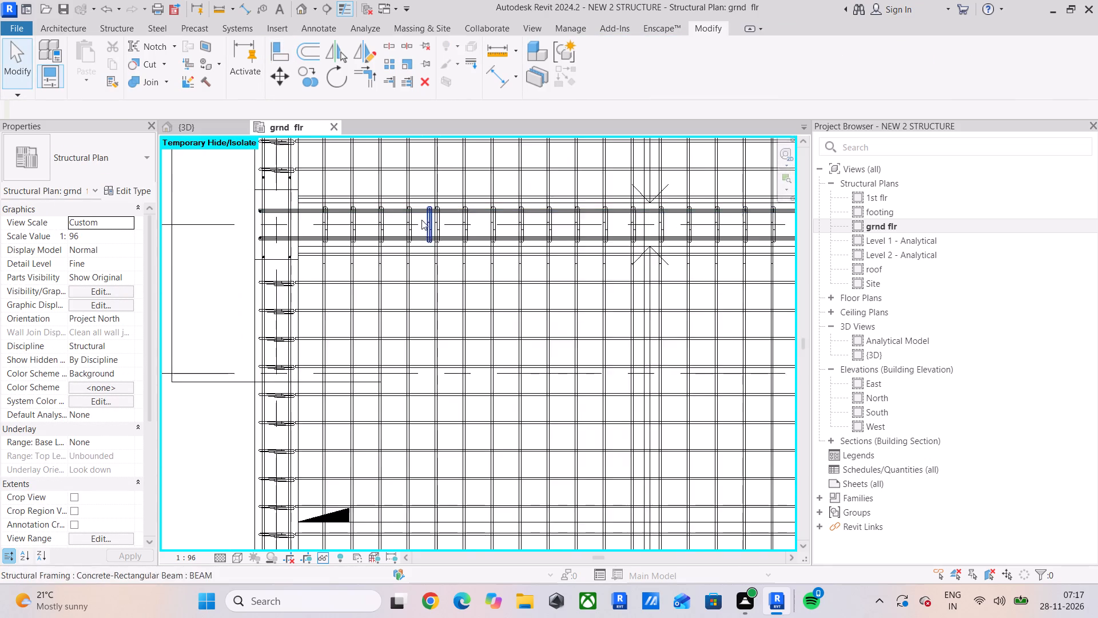
{"action": "middle_click_drag", "start_coordinate": [421, 220], "coordinate": [393, 284]}
{"action": "scroll", "coordinate": [372, 279], "scroll_direction": "down", "scroll_amount": 8}
{"action": "middle_click_drag", "start_coordinate": [377, 274], "coordinate": [377, 105]}
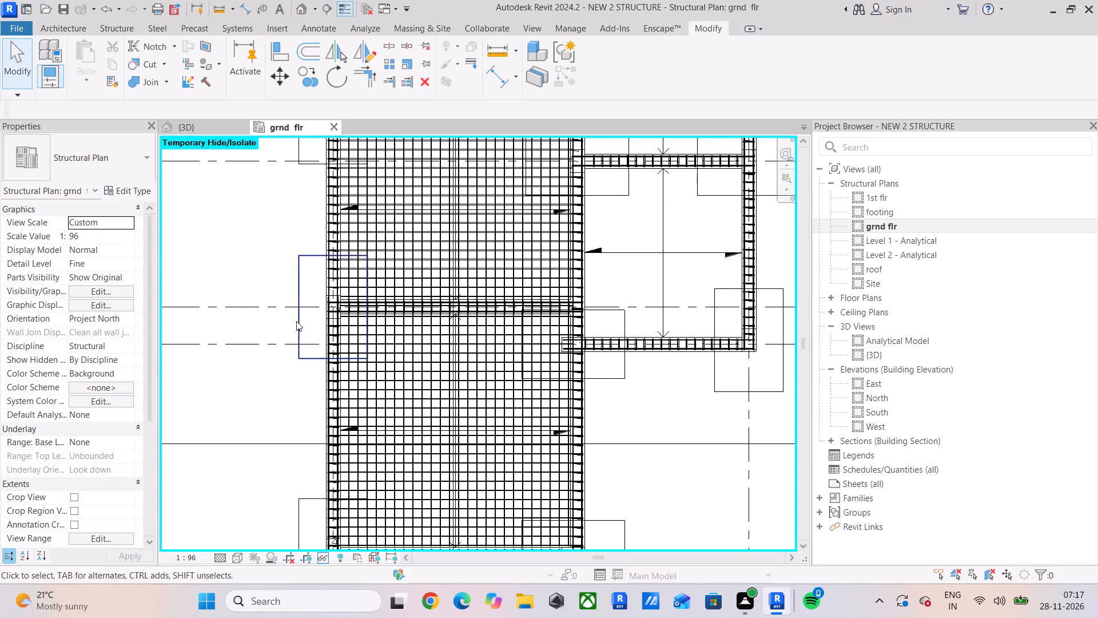
{"action": "scroll", "coordinate": [295, 320], "scroll_direction": "up", "scroll_amount": 6}
{"action": "scroll", "coordinate": [376, 209], "scroll_direction": "up", "scroll_amount": 6}
{"action": "scroll", "coordinate": [498, 362], "scroll_direction": "up", "scroll_amount": 6}
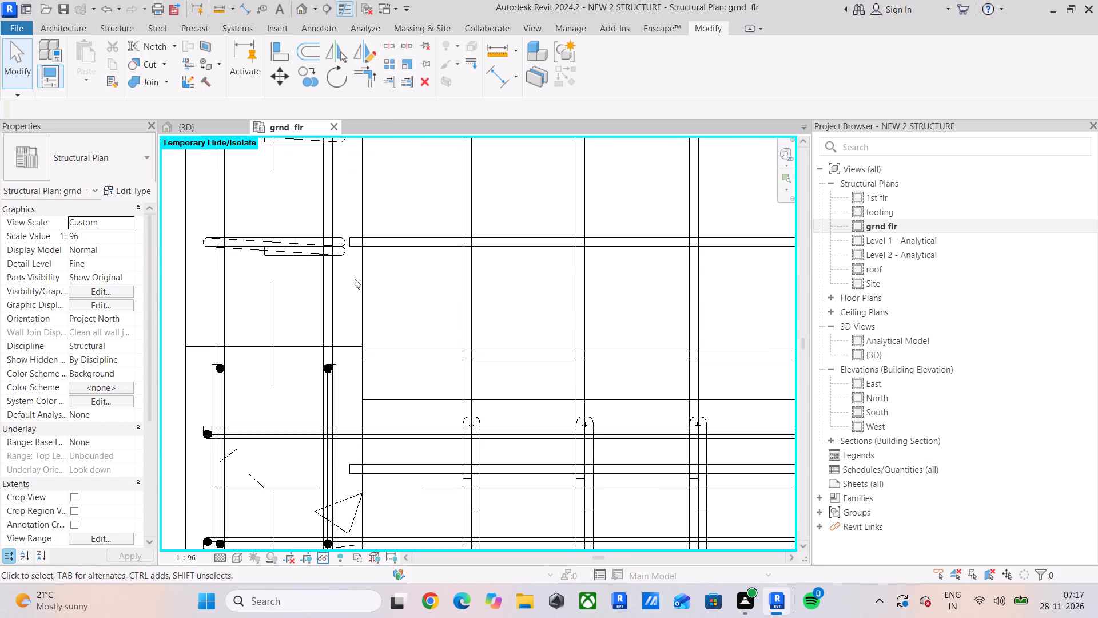
{"action": "scroll", "coordinate": [359, 271], "scroll_direction": "down", "scroll_amount": 17}
{"action": "scroll", "coordinate": [365, 324], "scroll_direction": "up", "scroll_amount": 6}
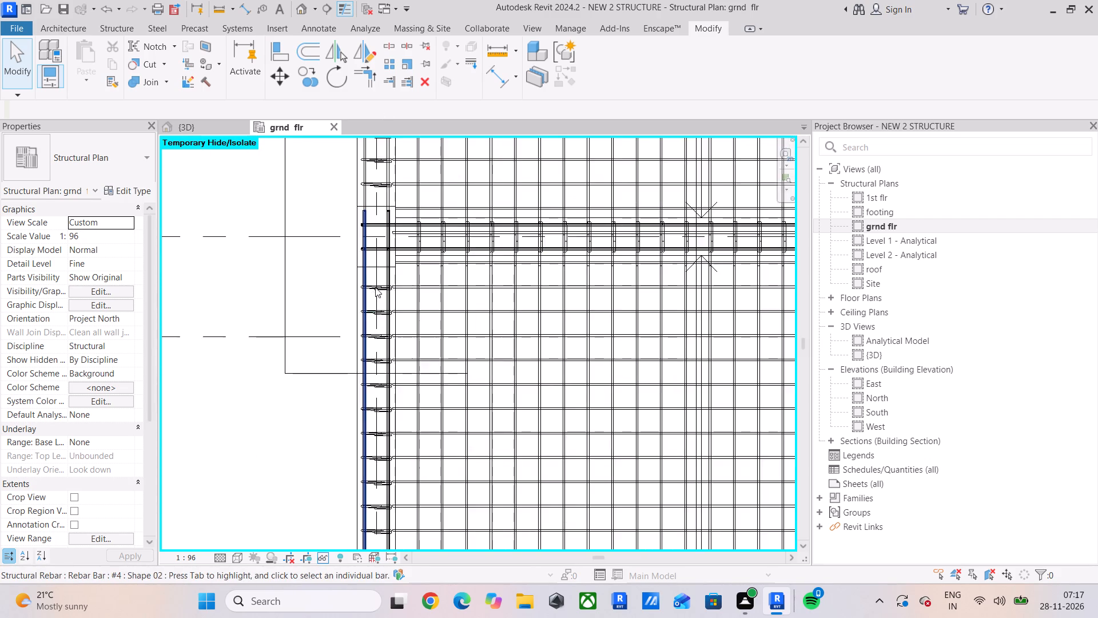
{"action": "scroll", "coordinate": [380, 277], "scroll_direction": "up", "scroll_amount": 7}
{"action": "scroll", "coordinate": [381, 271], "scroll_direction": "down", "scroll_amount": 16}
{"action": "middle_click_drag", "start_coordinate": [389, 268], "coordinate": [299, 327]}
{"action": "scroll", "coordinate": [412, 283], "scroll_direction": "up", "scroll_amount": 5}
{"action": "scroll", "coordinate": [349, 306], "scroll_direction": "up", "scroll_amount": 7}
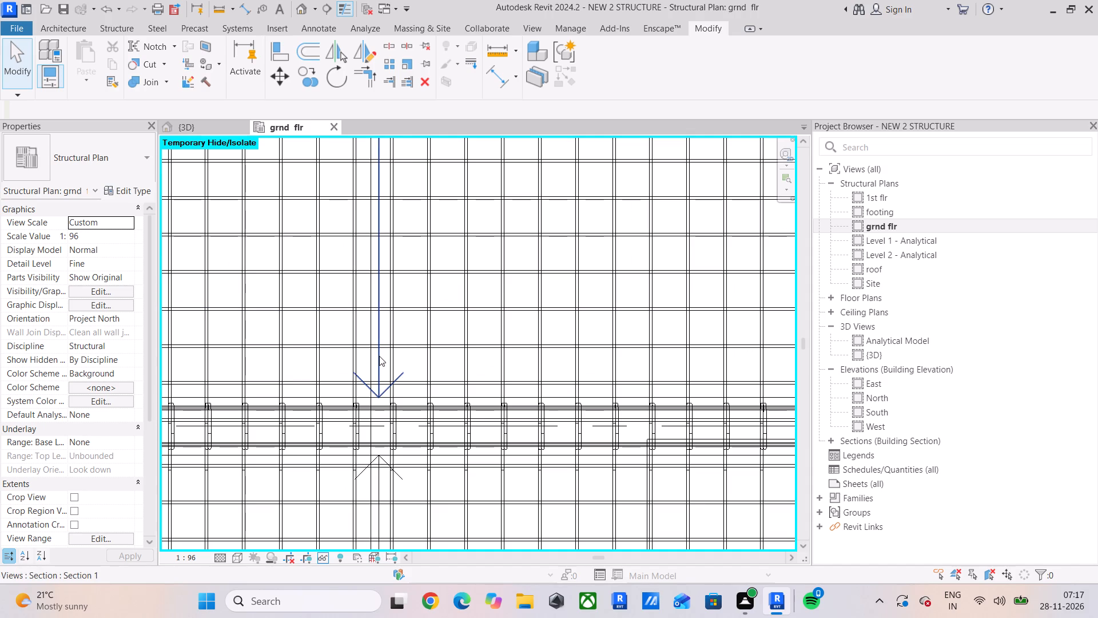
{"action": "scroll", "coordinate": [379, 346], "scroll_direction": "down", "scroll_amount": 7}
{"action": "scroll", "coordinate": [388, 337], "scroll_direction": "up", "scroll_amount": 1}
{"action": "scroll", "coordinate": [405, 308], "scroll_direction": "down", "scroll_amount": 5}
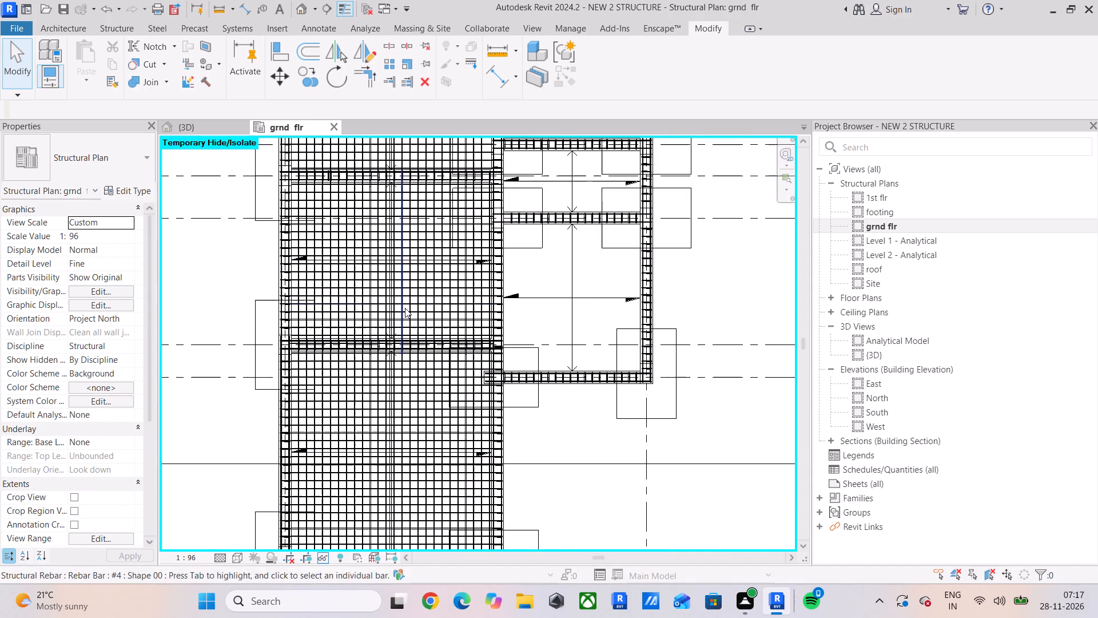
{"action": "middle_click_drag", "start_coordinate": [406, 296], "coordinate": [385, 443]}
{"action": "middle_click_drag", "start_coordinate": [379, 386], "coordinate": [375, 405]}
{"action": "scroll", "coordinate": [360, 288], "scroll_direction": "up", "scroll_amount": 5}
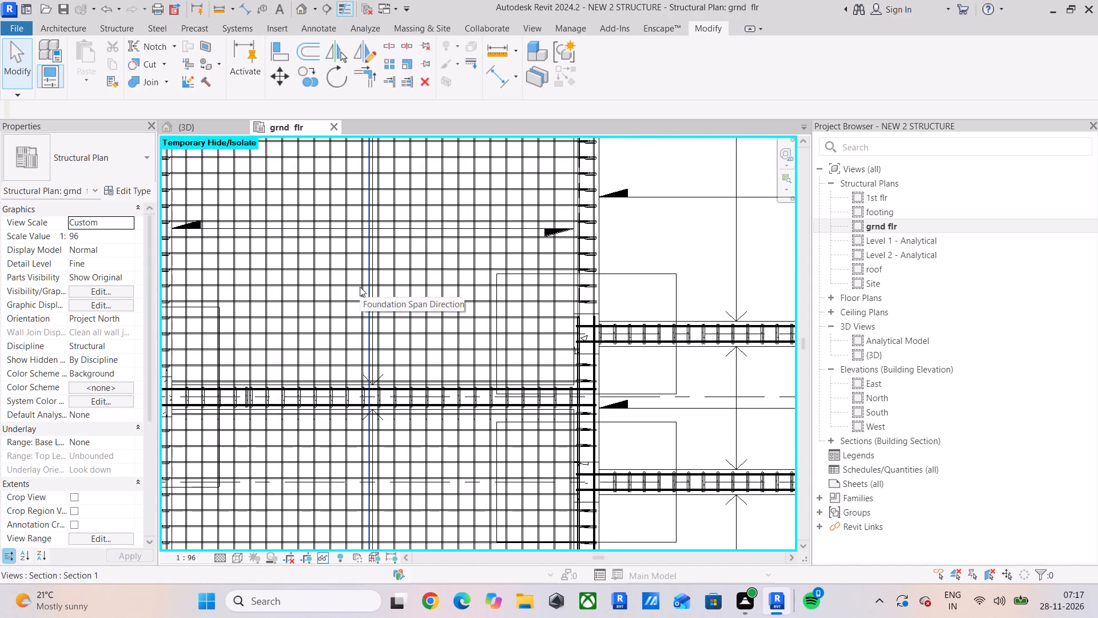
{"action": "scroll", "coordinate": [360, 287], "scroll_direction": "up", "scroll_amount": 1}
{"action": "middle_click_drag", "start_coordinate": [358, 286], "coordinate": [166, 335]}
{"action": "scroll", "coordinate": [456, 338], "scroll_direction": "up", "scroll_amount": 5}
{"action": "scroll", "coordinate": [456, 337], "scroll_direction": "down", "scroll_amount": 11}
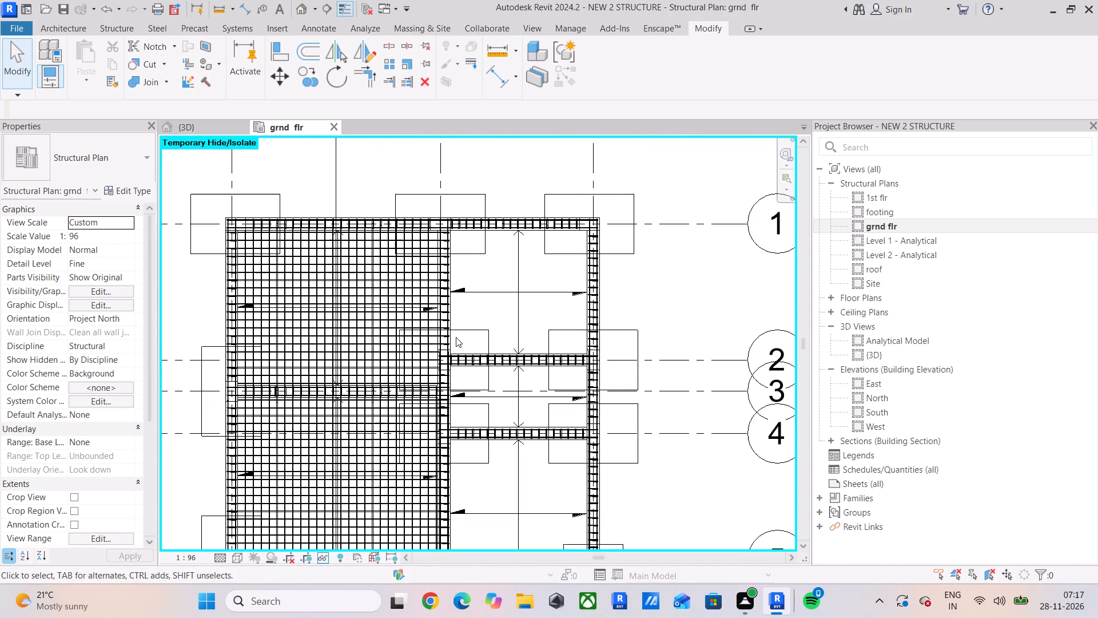
{"action": "middle_click_drag", "start_coordinate": [453, 338], "coordinate": [379, 351]}
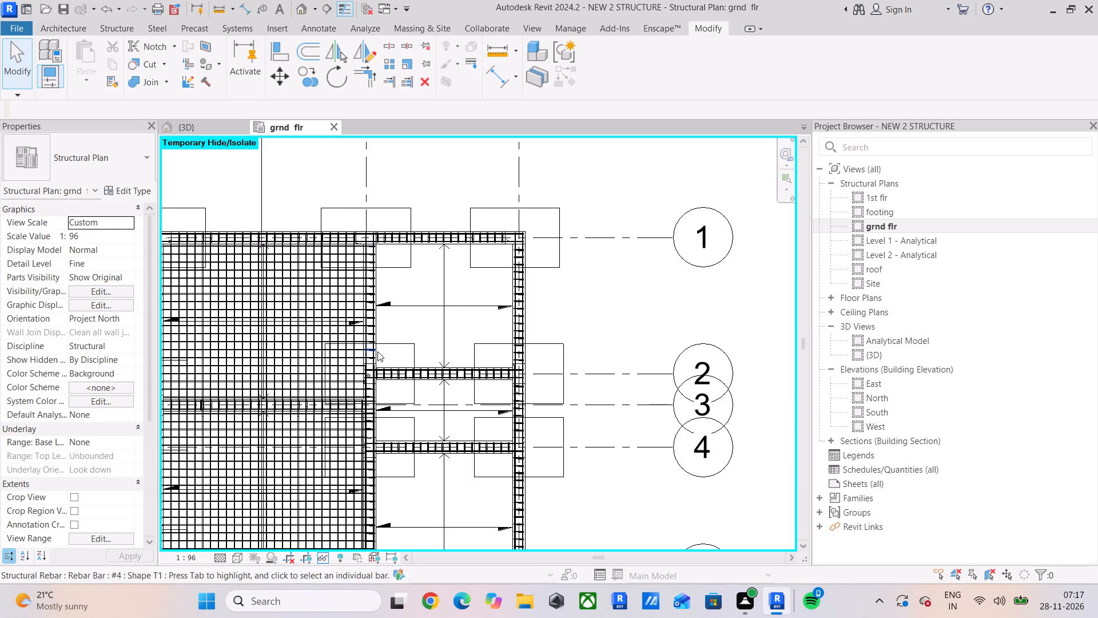
{"action": "scroll", "coordinate": [428, 332], "scroll_direction": "up", "scroll_amount": 5}
{"action": "scroll", "coordinate": [428, 332], "scroll_direction": "down", "scroll_amount": 12}
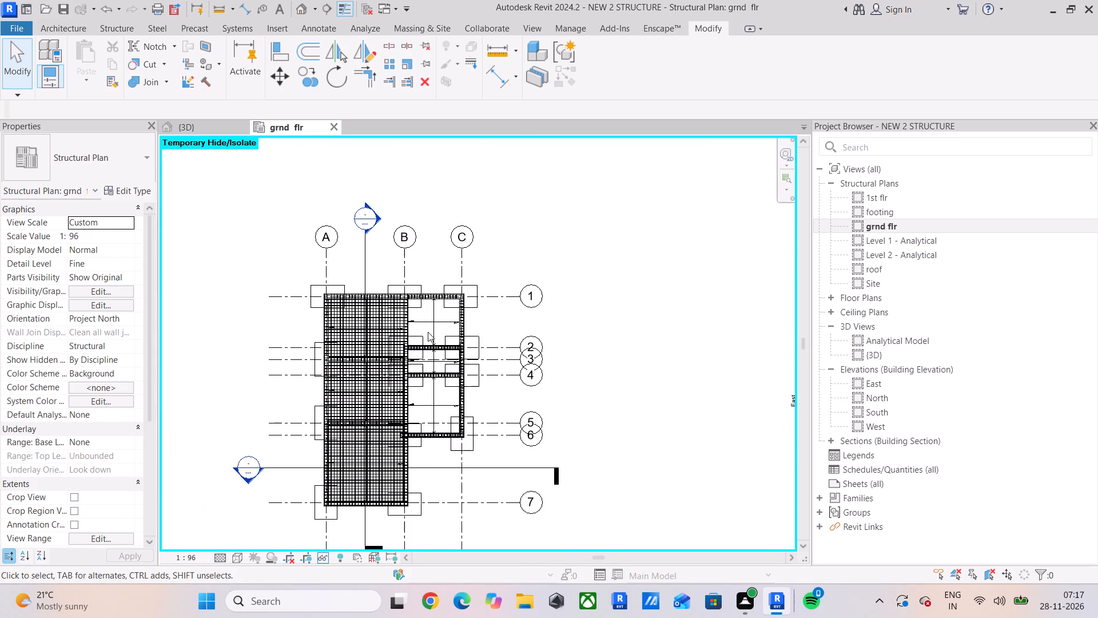
Move the horizontal Section 2 line so it cuts the building between grids 4 and 5.
{"action": "left_click", "coordinate": [295, 470]}
{"action": "left_click_drag", "start_coordinate": [300, 468], "coordinate": [315, 395]}
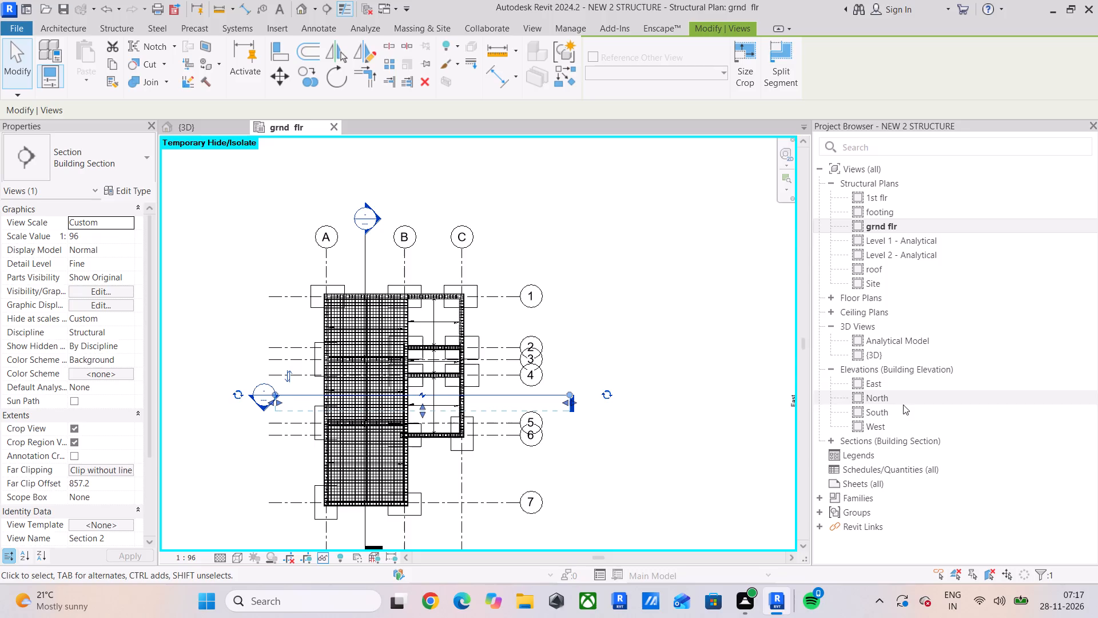
Open the Section 2 view and temporarily hide the linked model NEW2.rvt in it.
{"action": "left_click", "coordinate": [832, 443]}
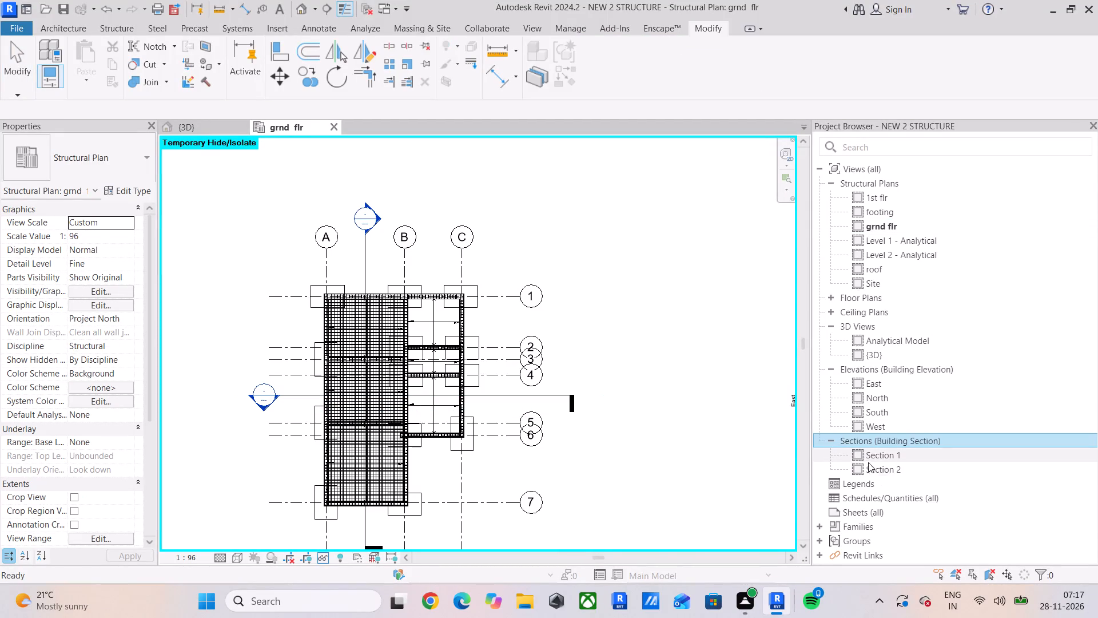
{"action": "double_click", "coordinate": [872, 467]}
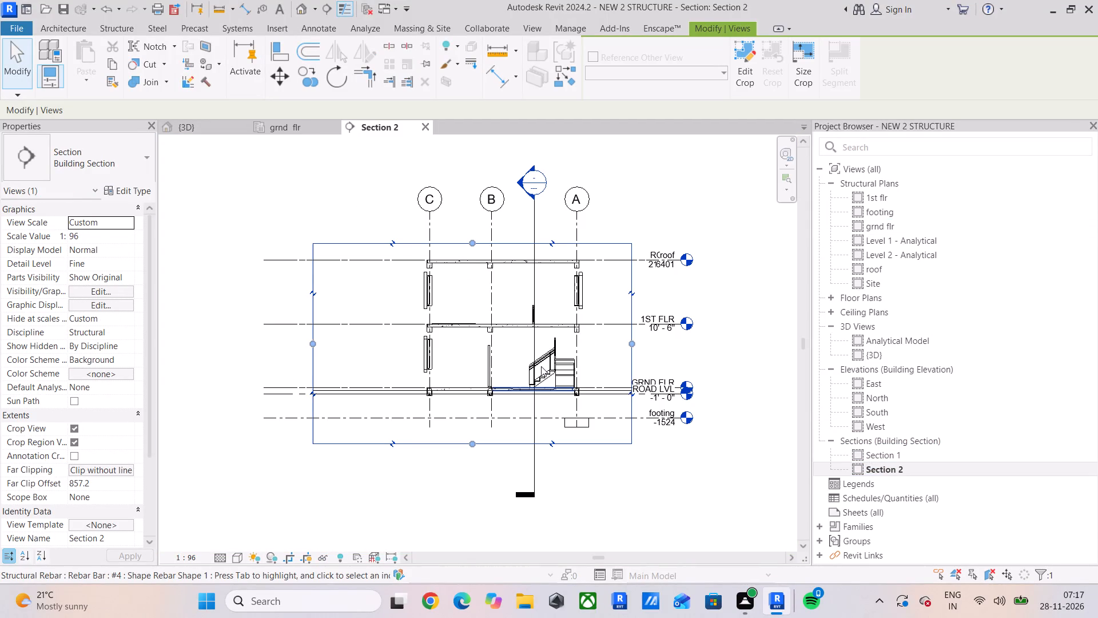
{"action": "left_click", "coordinate": [541, 366]}
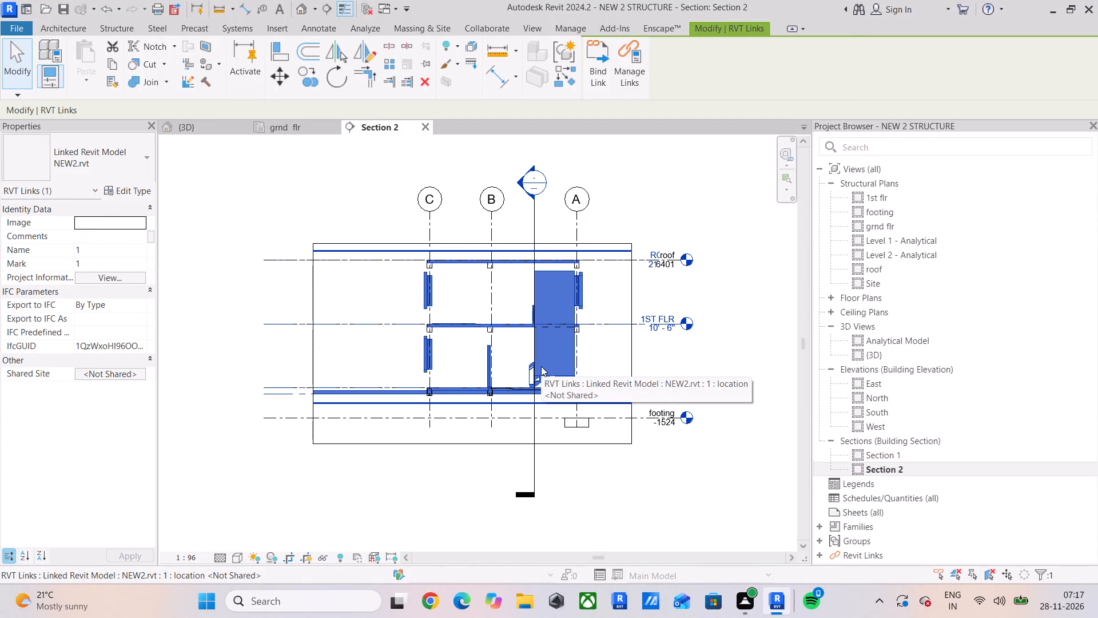
{"action": "type", "text": "hh"}
Set the rebar cover of the foundation slab between grids C and B to SLAB <0' - 1">.
{"action": "scroll", "coordinate": [515, 367], "scroll_direction": "up", "scroll_amount": 6}
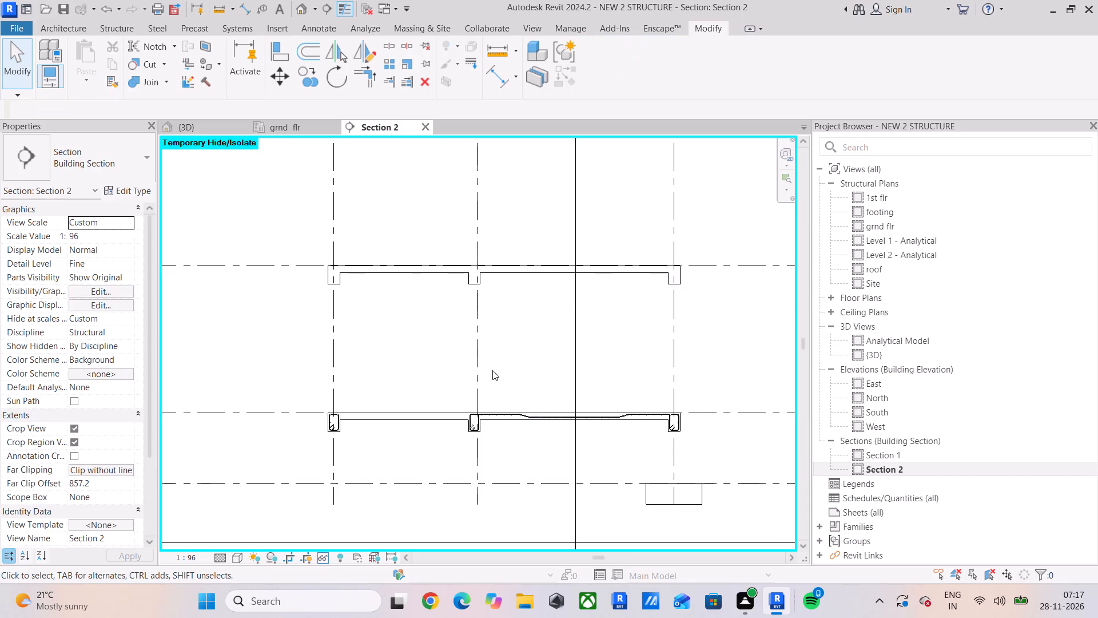
{"action": "scroll", "coordinate": [444, 440], "scroll_direction": "up", "scroll_amount": 7}
{"action": "middle_click_drag", "start_coordinate": [416, 359], "coordinate": [618, 326]}
{"action": "scroll", "coordinate": [438, 352], "scroll_direction": "up", "scroll_amount": 4}
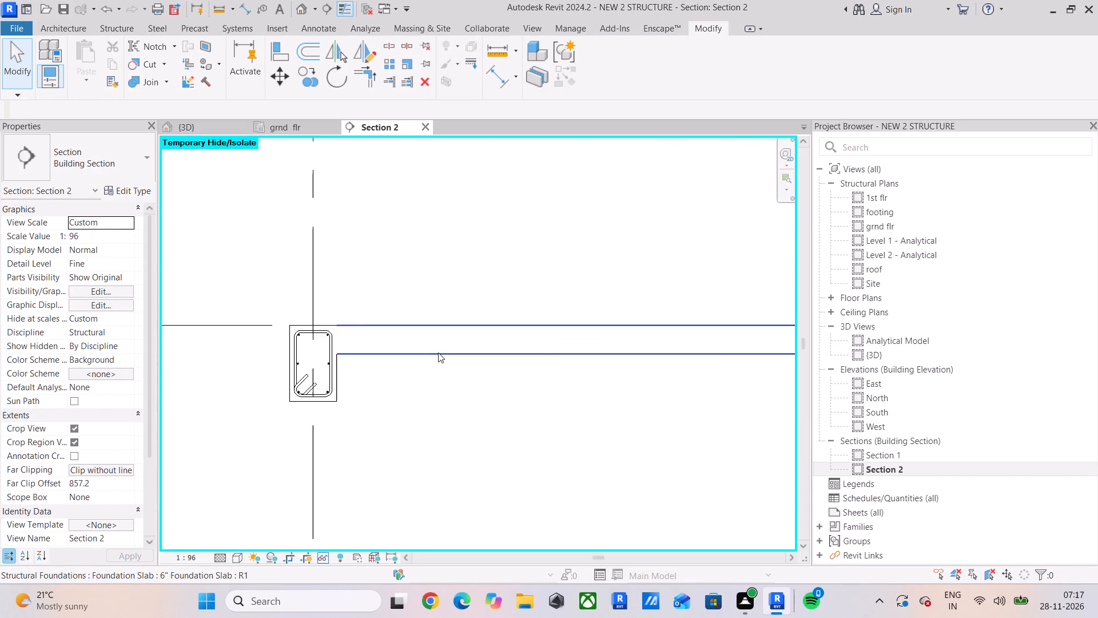
{"action": "scroll", "coordinate": [438, 352], "scroll_direction": "up", "scroll_amount": 1}
{"action": "middle_click_drag", "start_coordinate": [438, 352], "coordinate": [452, 351]}
{"action": "scroll", "coordinate": [457, 351], "scroll_direction": "down", "scroll_amount": 3}
{"action": "middle_click_drag", "start_coordinate": [475, 346], "coordinate": [240, 310]}
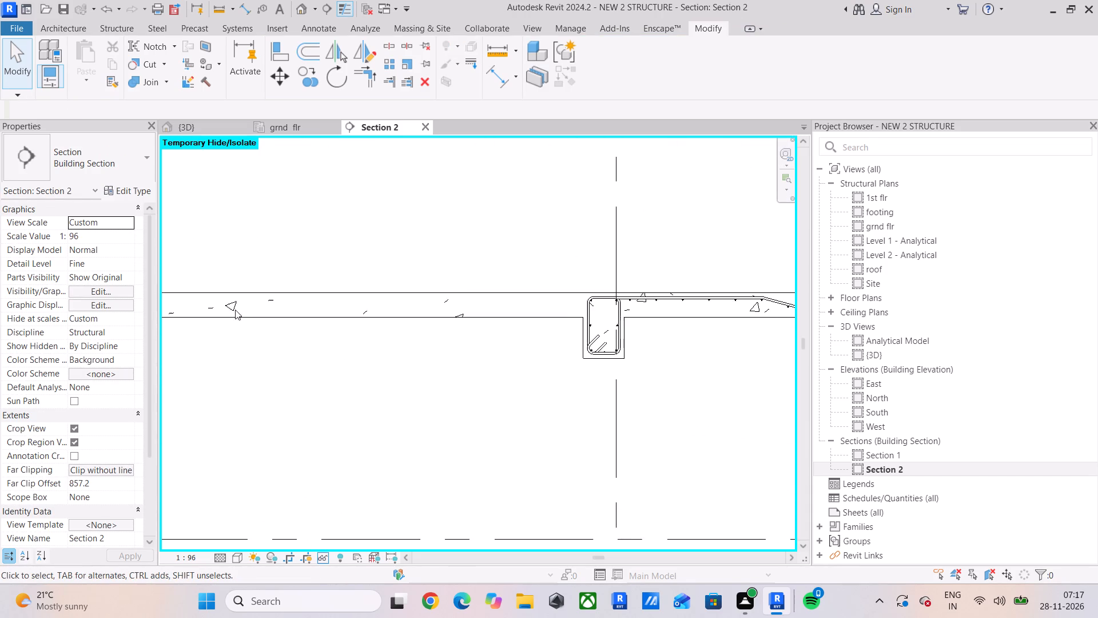
{"action": "scroll", "coordinate": [245, 310], "scroll_direction": "down", "scroll_amount": 4}
{"action": "middle_click_drag", "start_coordinate": [253, 312], "coordinate": [368, 353]}
{"action": "scroll", "coordinate": [299, 361], "scroll_direction": "up", "scroll_amount": 5}
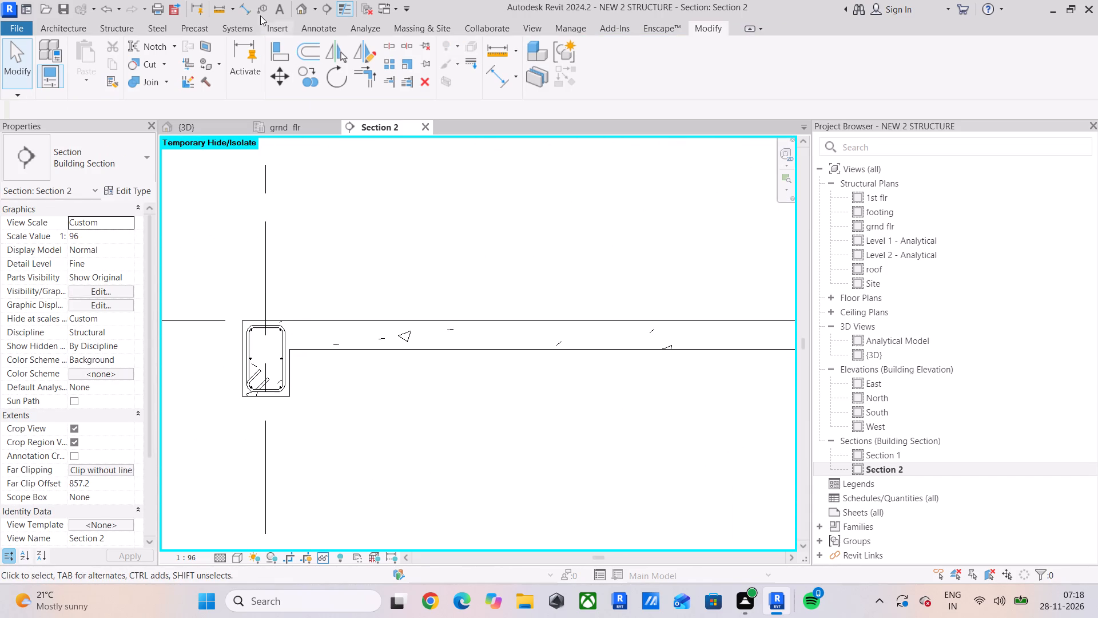
{"action": "left_click", "coordinate": [125, 33]}
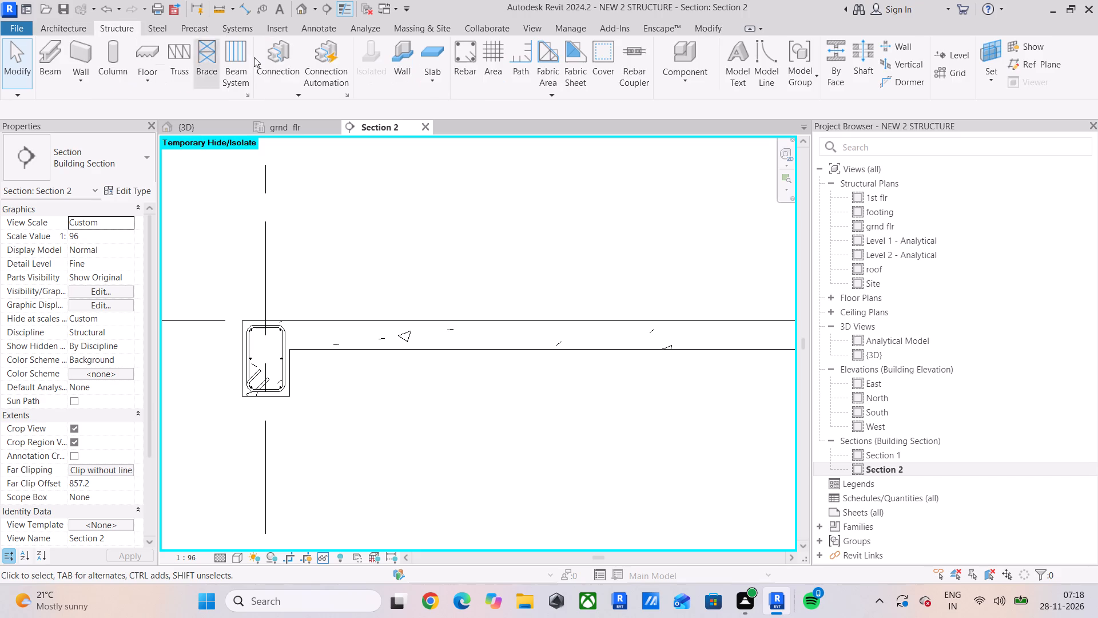
{"action": "left_click", "coordinate": [596, 64]}
{"action": "left_click", "coordinate": [356, 319]}
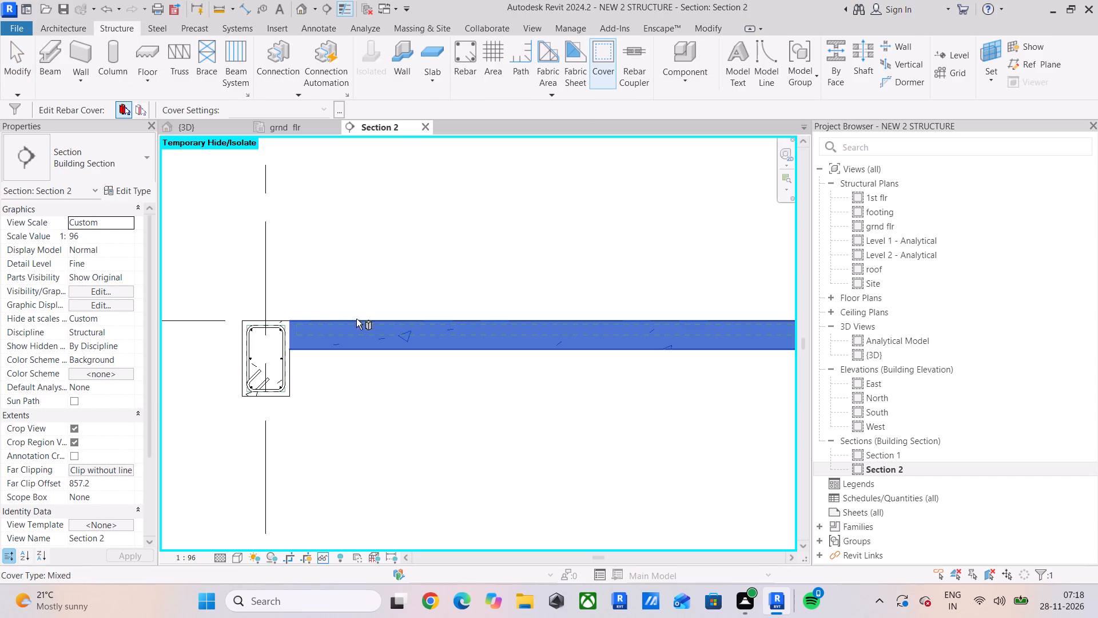
{"action": "left_click", "coordinate": [327, 109]}
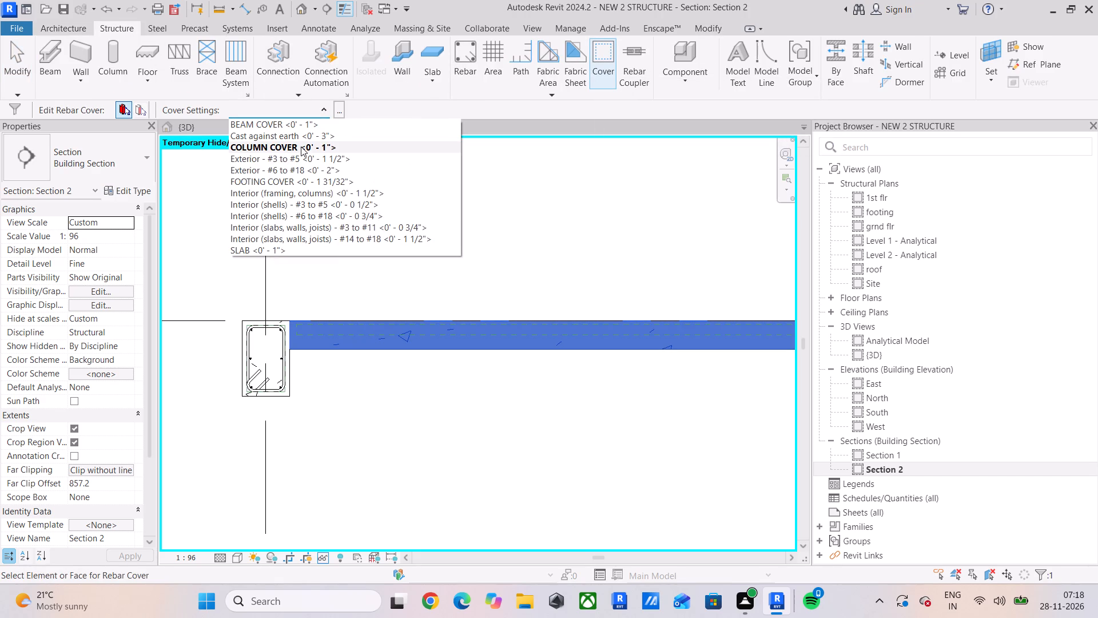
{"action": "left_click", "coordinate": [302, 249]}
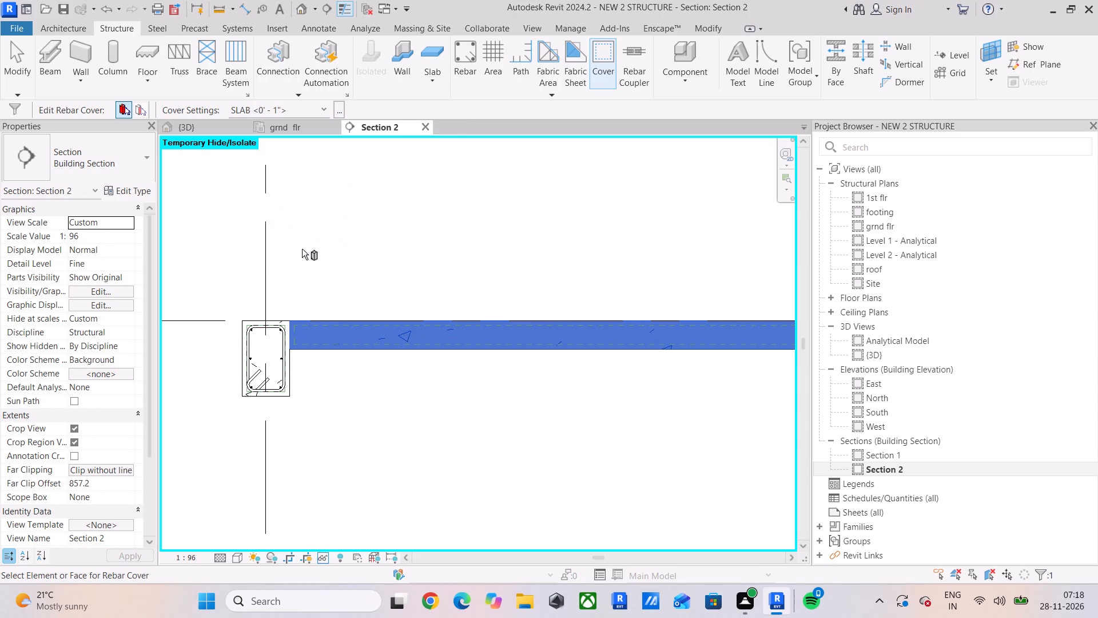
Place a straight #4 rebar, shape 00, along the top cover of the foundation slab between grids C and B.
{"action": "left_click", "coordinate": [463, 69]}
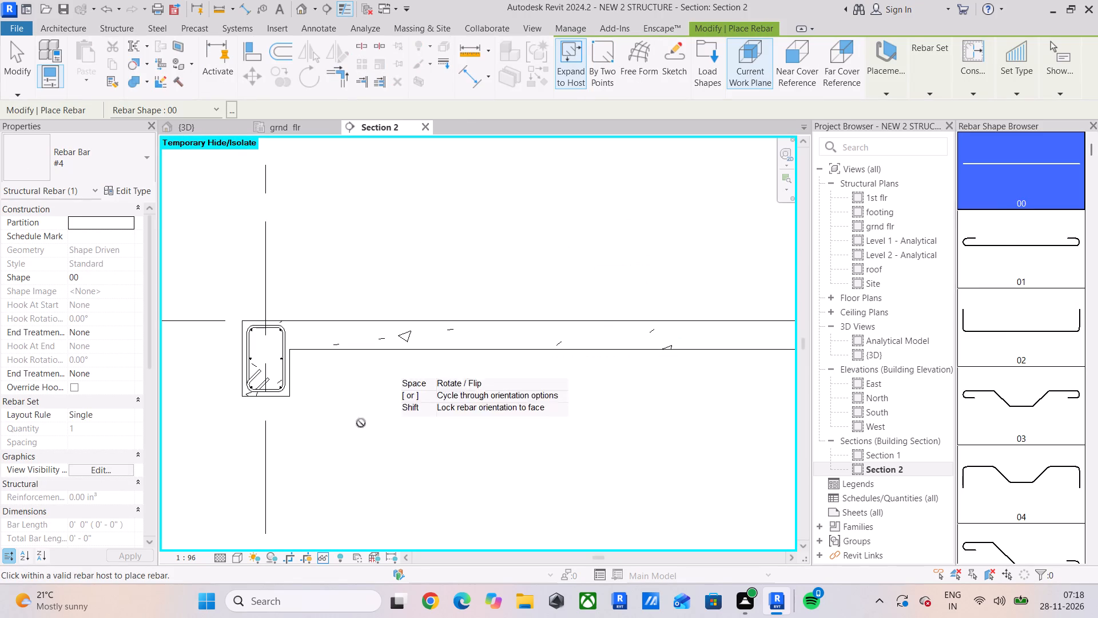
{"action": "scroll", "coordinate": [301, 326], "scroll_direction": "up", "scroll_amount": 3}
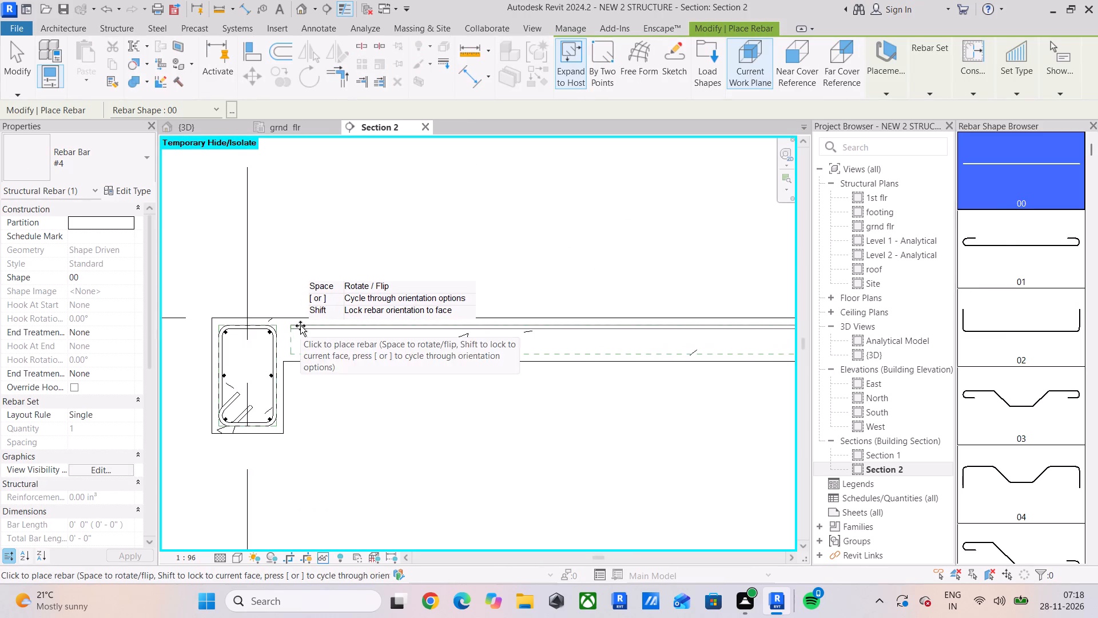
{"action": "scroll", "coordinate": [300, 326], "scroll_direction": "up", "scroll_amount": 5}
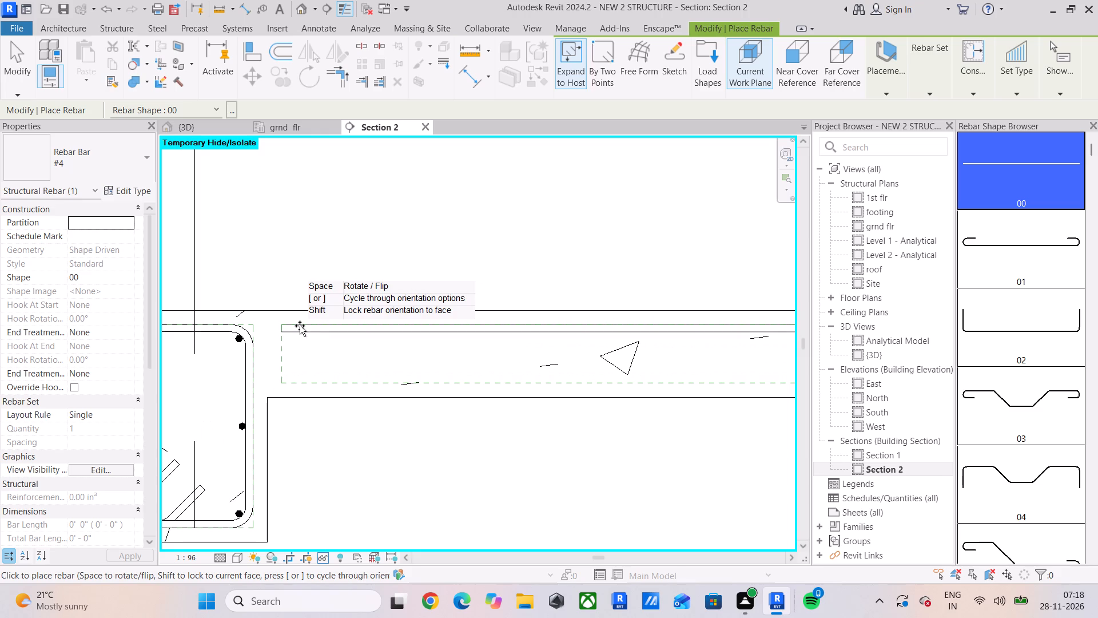
{"action": "left_click", "coordinate": [300, 326]}
{"action": "scroll", "coordinate": [300, 326], "scroll_direction": "down", "scroll_amount": 5}
{"action": "middle_click_drag", "start_coordinate": [445, 359], "coordinate": [151, 372]}
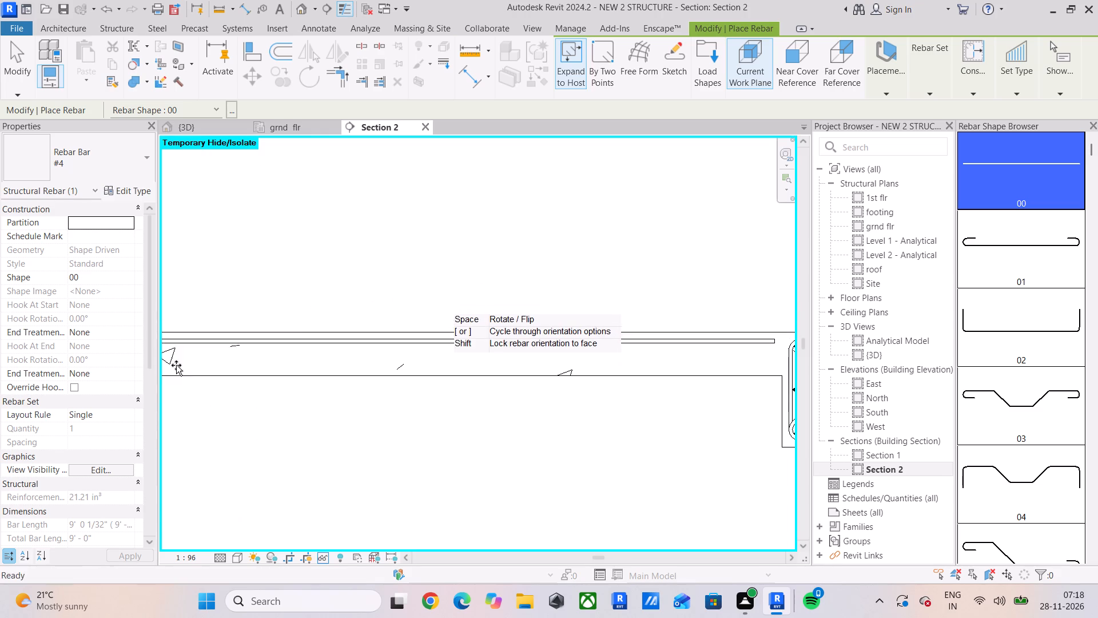
{"action": "left_click", "coordinate": [9, 49]}
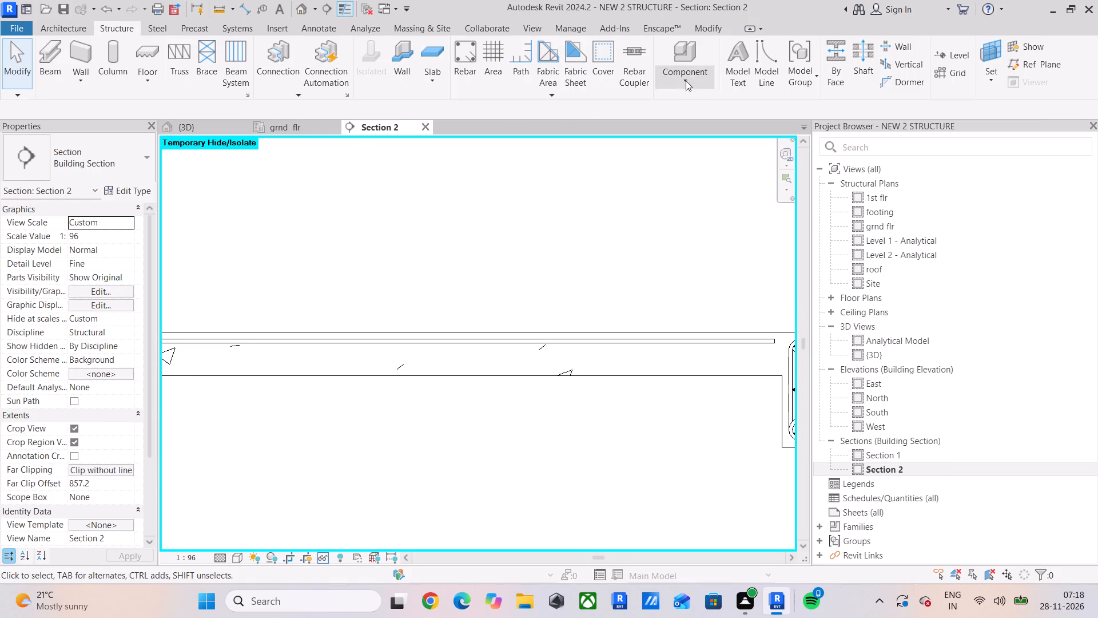
Extend the straight top bar's grid B end to about the middle of the beam there.
{"action": "left_click", "coordinate": [554, 344]}
{"action": "scroll", "coordinate": [585, 331], "scroll_direction": "down", "scroll_amount": 3}
{"action": "middle_click_drag", "start_coordinate": [583, 330], "coordinate": [383, 340]}
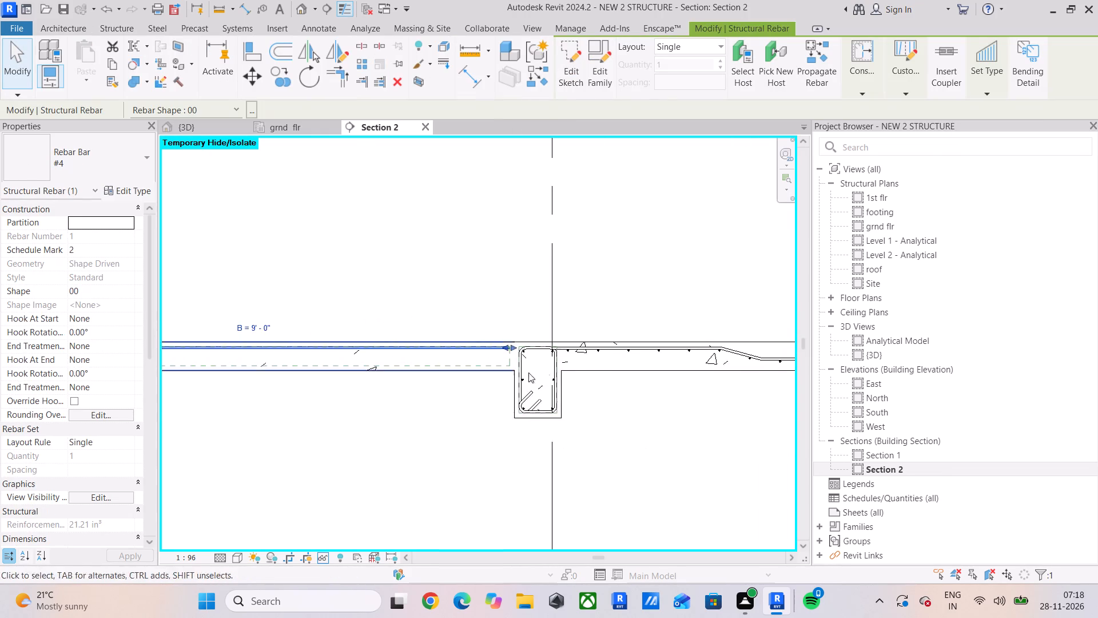
{"action": "scroll", "coordinate": [563, 370], "scroll_direction": "up", "scroll_amount": 4}
{"action": "scroll", "coordinate": [497, 351], "scroll_direction": "up", "scroll_amount": 9}
{"action": "left_click_drag", "start_coordinate": [440, 312], "coordinate": [493, 322]}
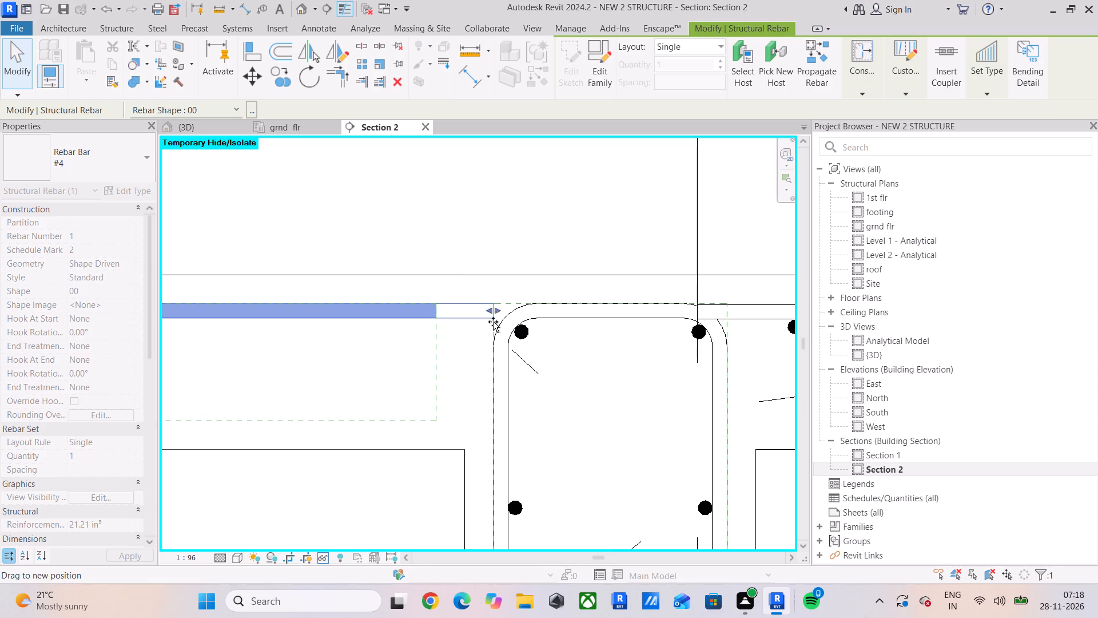
{"action": "left_click_drag", "start_coordinate": [493, 322], "coordinate": [600, 342]}
{"action": "left_click_drag", "start_coordinate": [600, 342], "coordinate": [607, 346]}
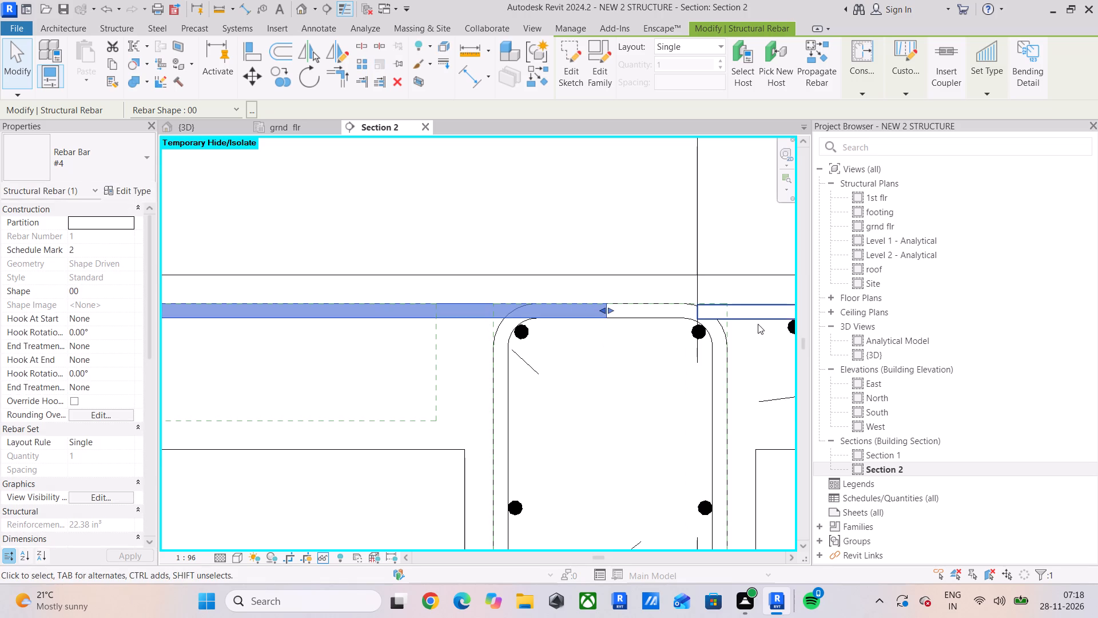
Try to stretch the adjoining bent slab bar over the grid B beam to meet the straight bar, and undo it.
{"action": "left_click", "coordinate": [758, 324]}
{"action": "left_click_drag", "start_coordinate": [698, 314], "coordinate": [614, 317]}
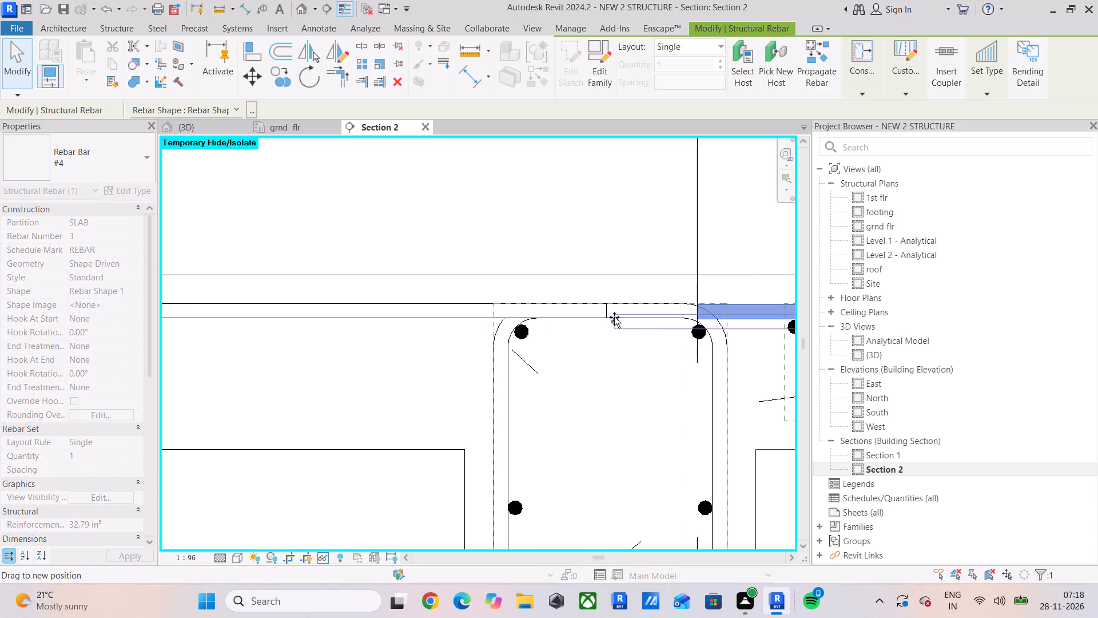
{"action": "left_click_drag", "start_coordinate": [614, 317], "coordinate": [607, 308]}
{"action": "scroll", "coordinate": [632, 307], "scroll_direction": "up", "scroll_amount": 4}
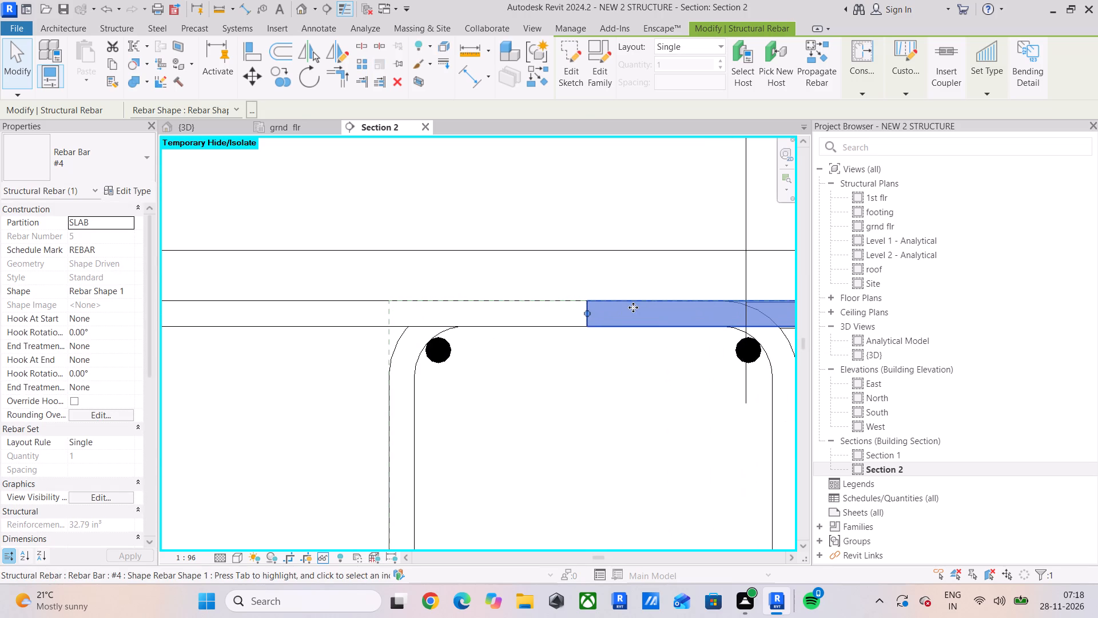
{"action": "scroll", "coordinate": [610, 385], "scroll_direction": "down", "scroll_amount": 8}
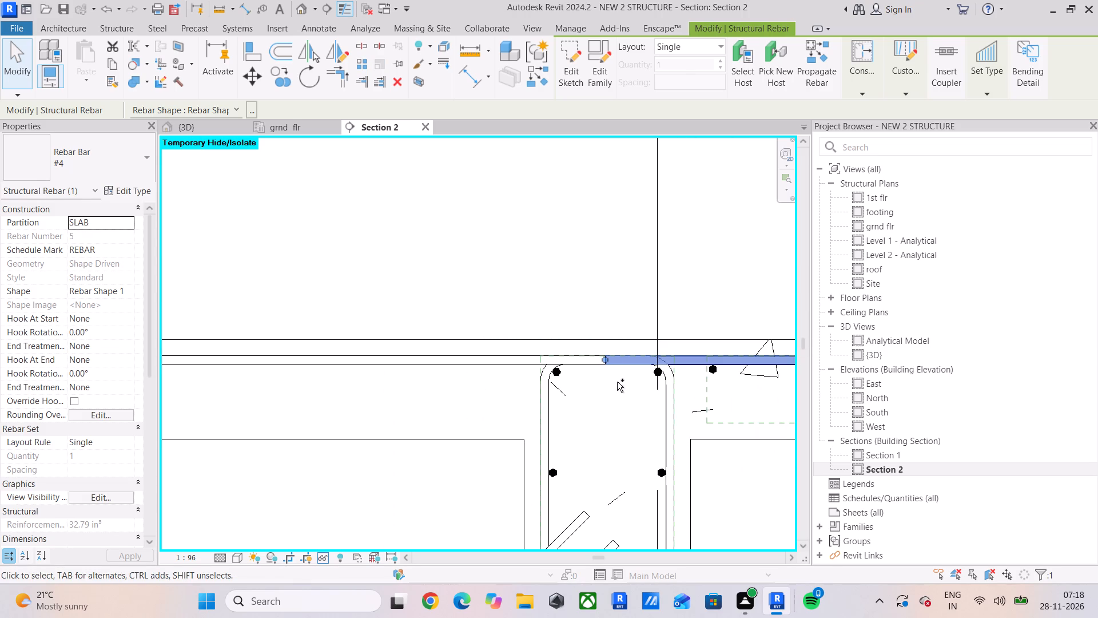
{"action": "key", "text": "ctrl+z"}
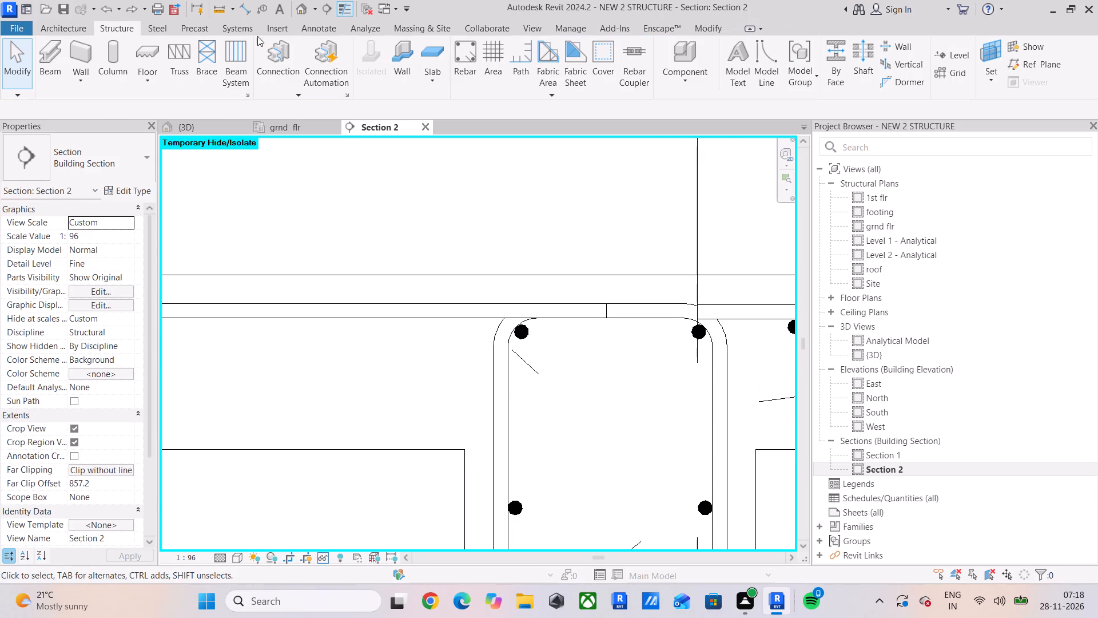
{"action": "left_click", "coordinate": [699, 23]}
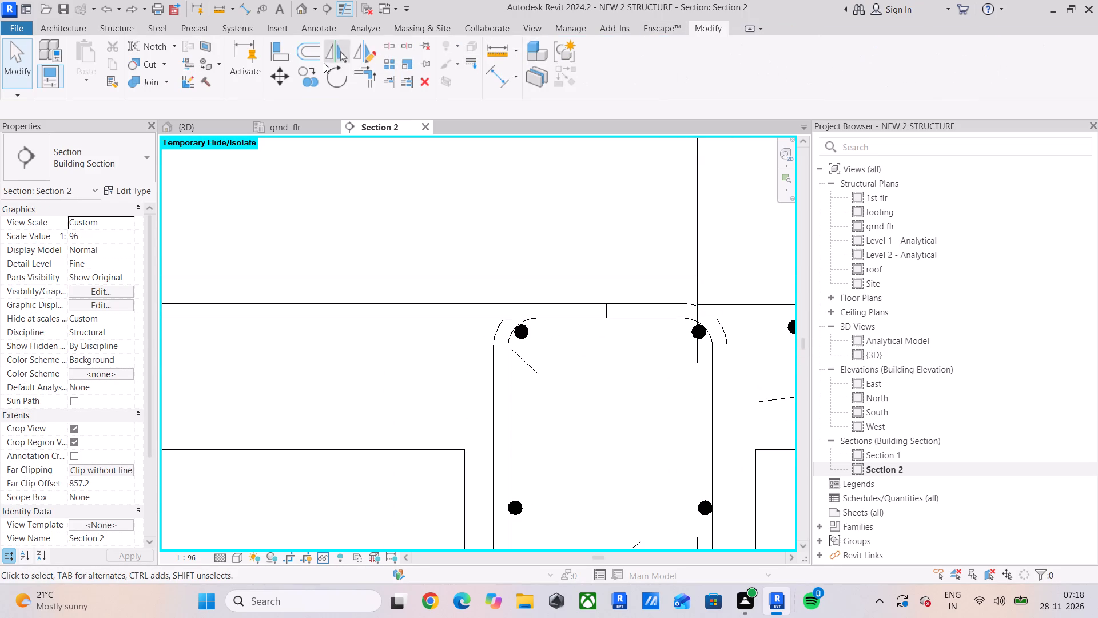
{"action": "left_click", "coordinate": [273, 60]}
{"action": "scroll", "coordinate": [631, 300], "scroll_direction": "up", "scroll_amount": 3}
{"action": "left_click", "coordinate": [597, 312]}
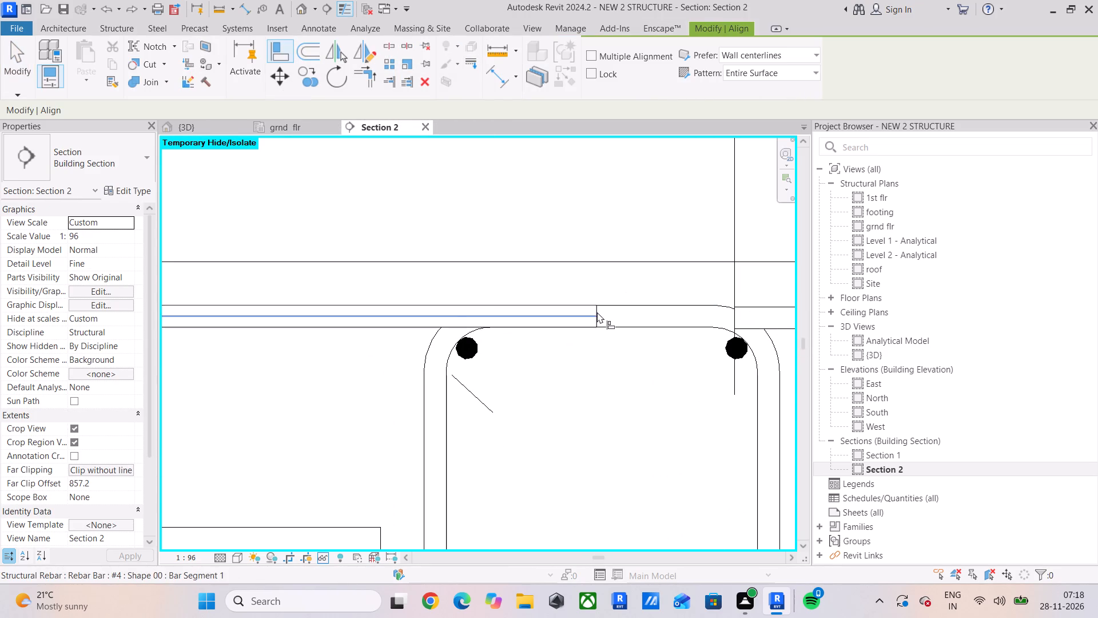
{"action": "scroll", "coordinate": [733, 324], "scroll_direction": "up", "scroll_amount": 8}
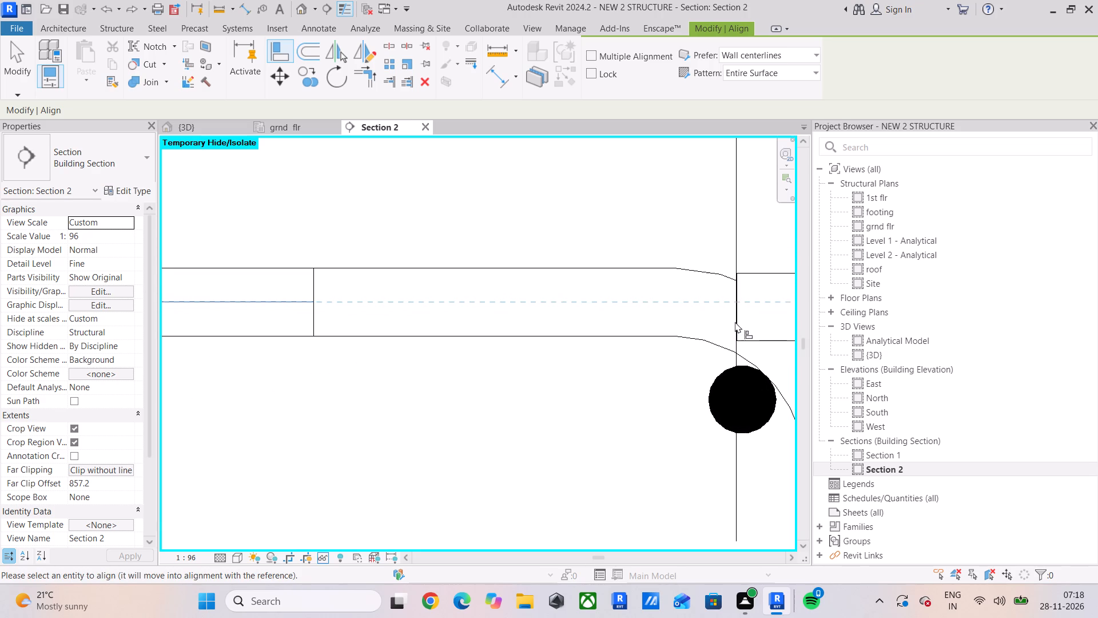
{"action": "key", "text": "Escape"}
Extend the adjoining bent slab bar over the grid B beam so its end meets the straight top bar's end.
{"action": "left_click", "coordinate": [738, 322]}
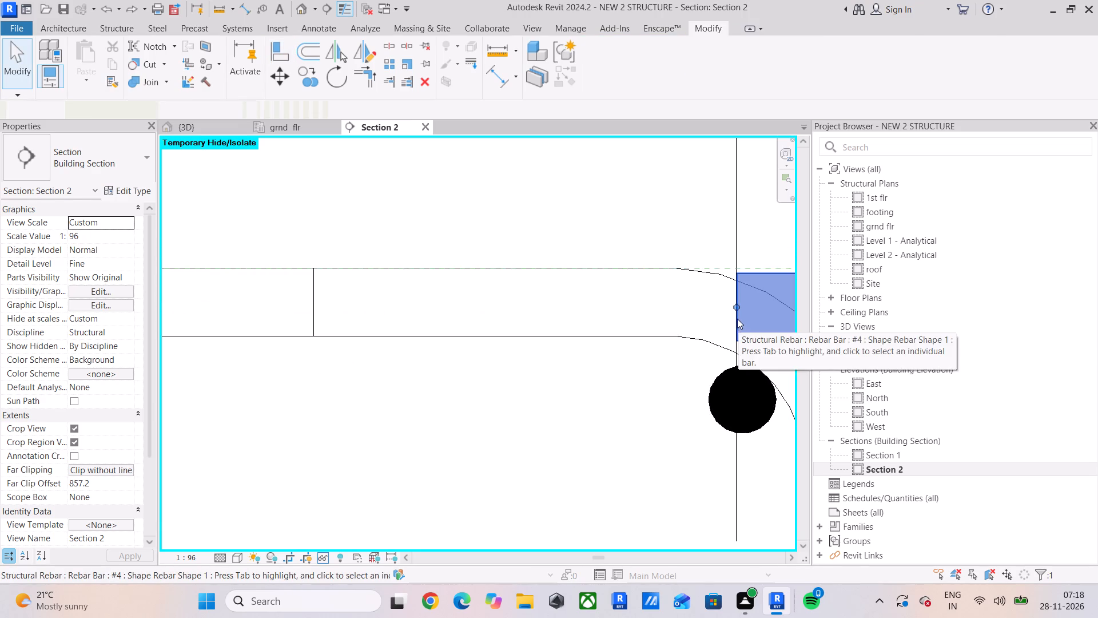
{"action": "left_click_drag", "start_coordinate": [735, 305], "coordinate": [603, 299]}
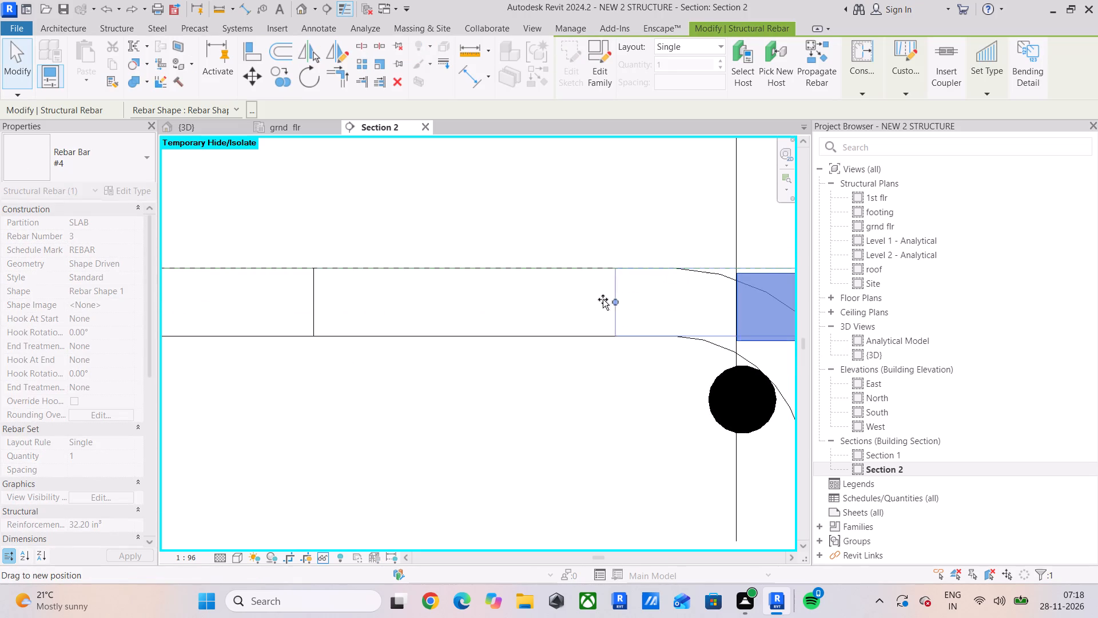
{"action": "left_click_drag", "start_coordinate": [603, 299], "coordinate": [323, 297]}
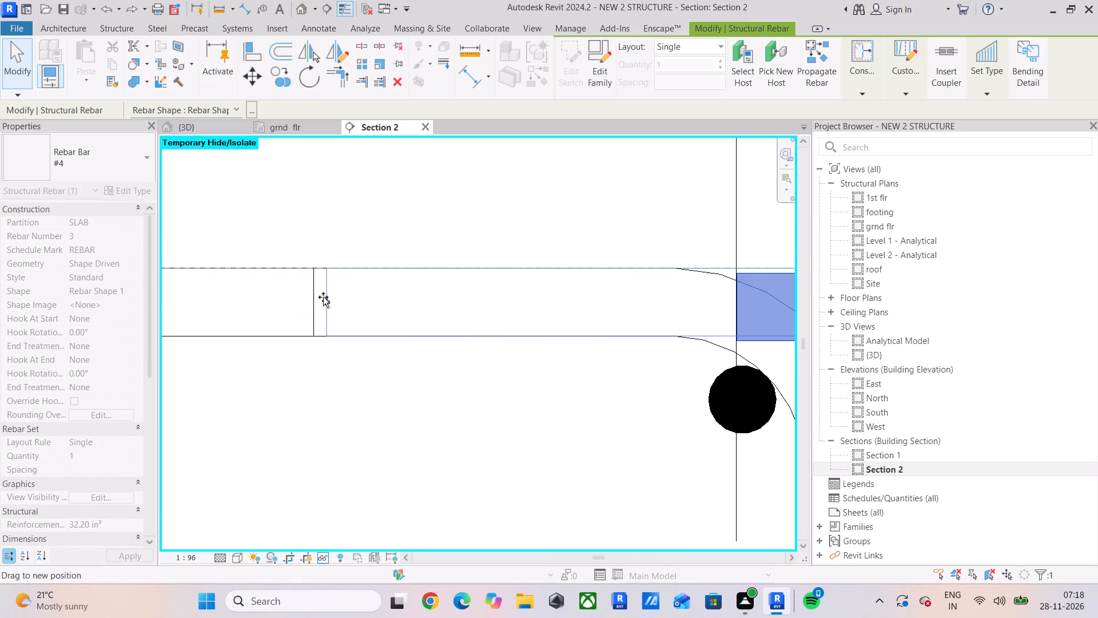
{"action": "left_click_drag", "start_coordinate": [323, 297], "coordinate": [309, 297]}
{"action": "left_click_drag", "start_coordinate": [309, 297], "coordinate": [313, 299]}
{"action": "left_click", "coordinate": [364, 401]}
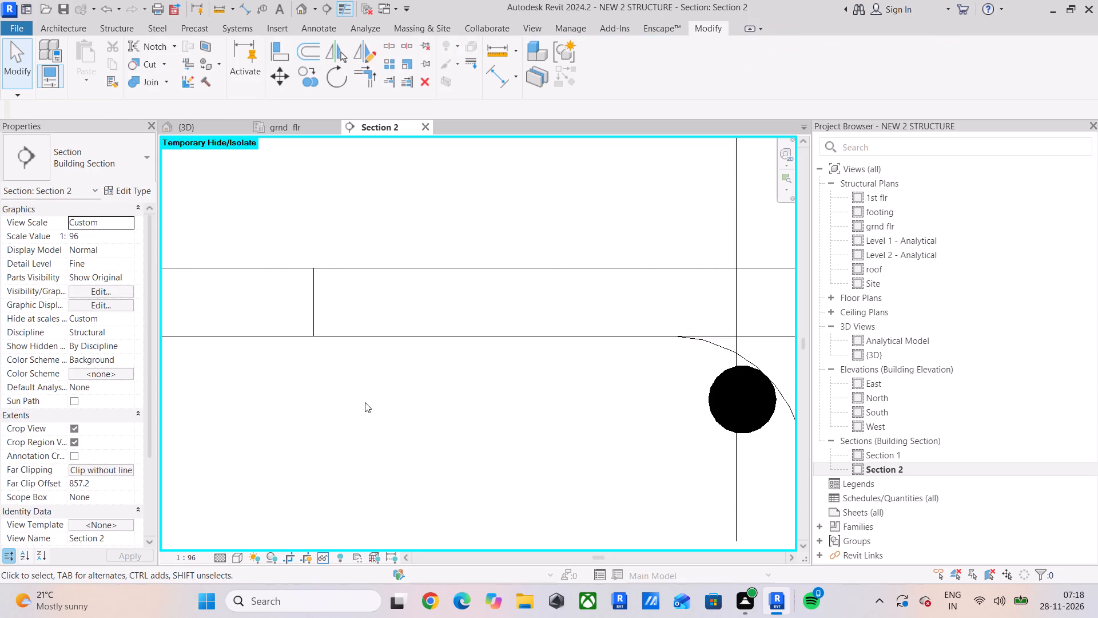
Extend the straight top bar's grid C end to the outer face of the beam stirrup, making it about 10' - 4" long.
{"action": "scroll", "coordinate": [365, 402], "scroll_direction": "down", "scroll_amount": 12}
{"action": "scroll", "coordinate": [615, 385], "scroll_direction": "up", "scroll_amount": 6}
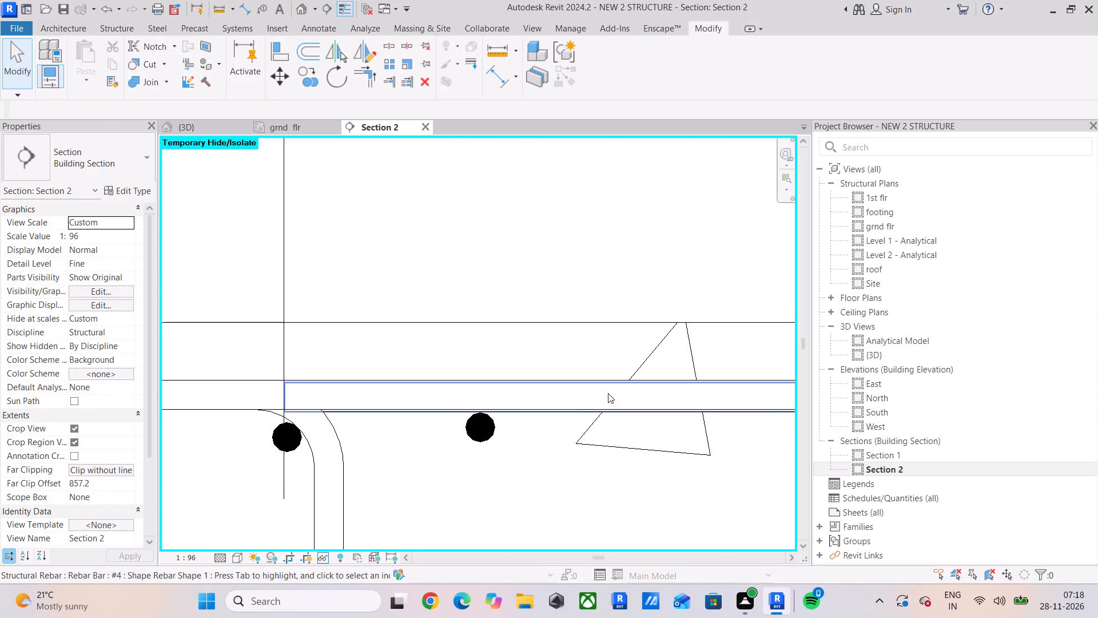
{"action": "scroll", "coordinate": [589, 399], "scroll_direction": "down", "scroll_amount": 13}
{"action": "middle_click_drag", "start_coordinate": [349, 409], "coordinate": [420, 412]}
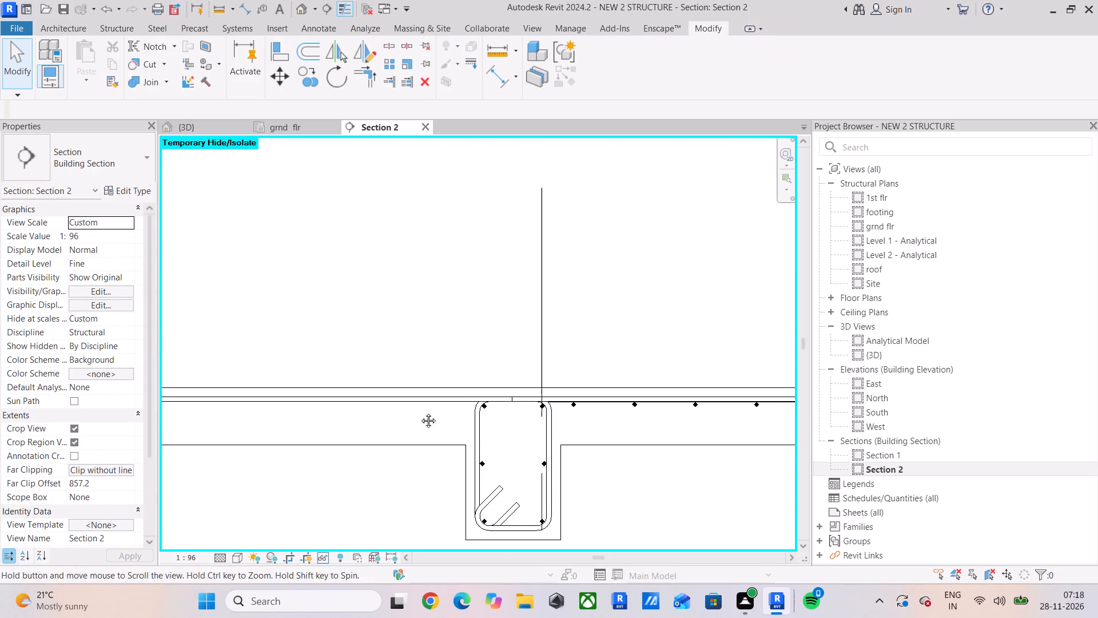
{"action": "middle_click_drag", "start_coordinate": [420, 412], "coordinate": [742, 381]}
{"action": "scroll", "coordinate": [351, 375], "scroll_direction": "down", "scroll_amount": 4}
{"action": "middle_click_drag", "start_coordinate": [353, 375], "coordinate": [669, 367]}
{"action": "scroll", "coordinate": [216, 359], "scroll_direction": "up", "scroll_amount": 5}
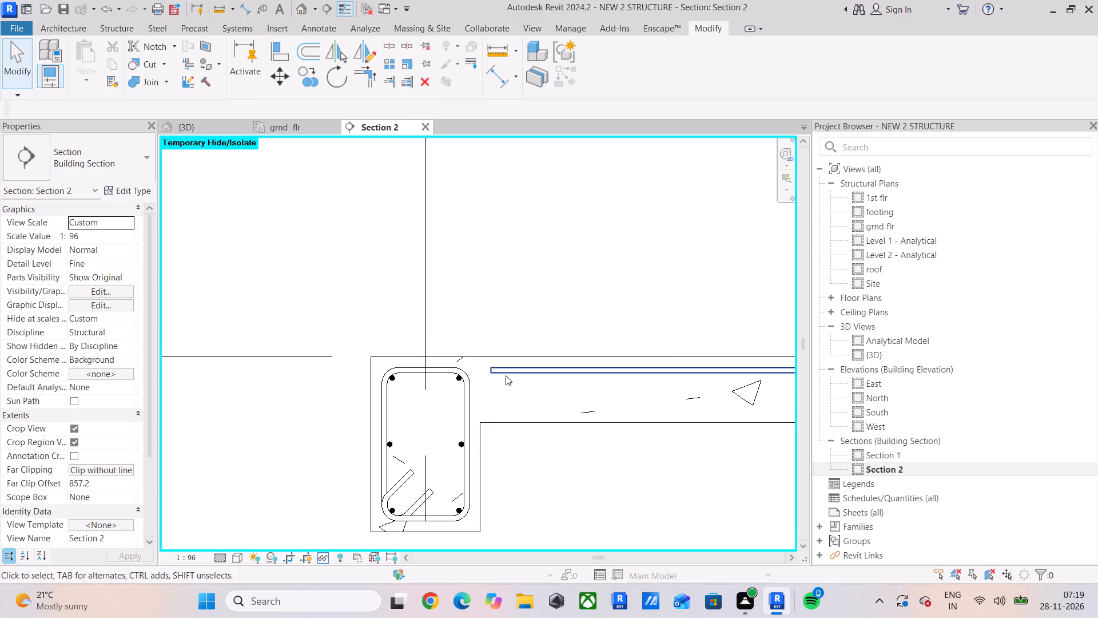
{"action": "left_click", "coordinate": [507, 373]}
{"action": "scroll", "coordinate": [453, 373], "scroll_direction": "up", "scroll_amount": 4}
{"action": "left_click_drag", "start_coordinate": [517, 367], "coordinate": [428, 367]}
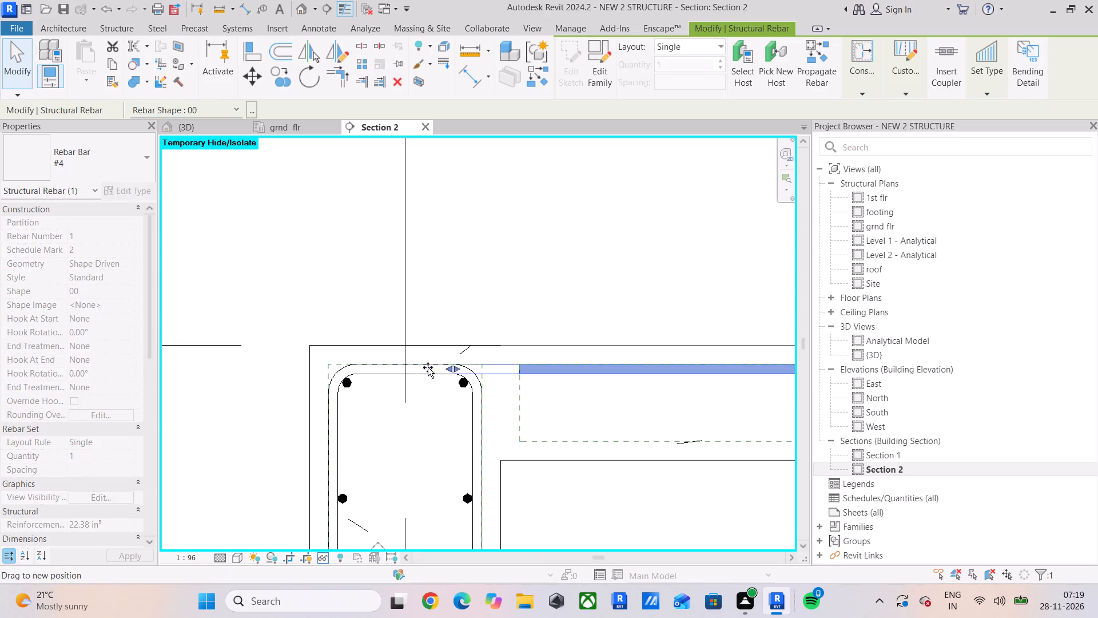
{"action": "left_click_drag", "start_coordinate": [428, 367], "coordinate": [330, 367]}
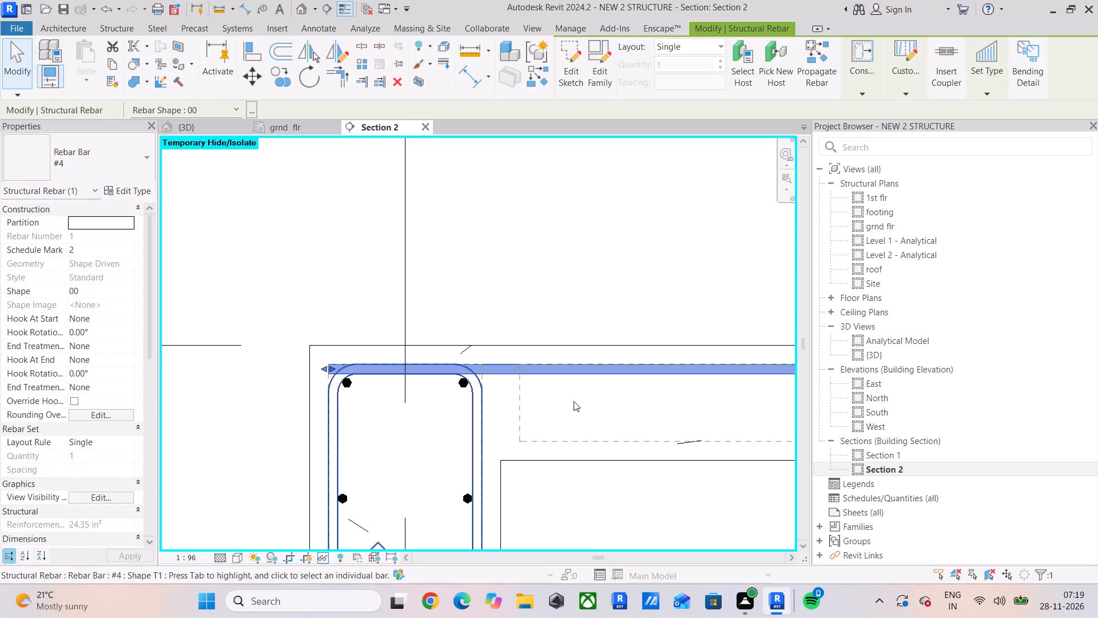
{"action": "left_click", "coordinate": [574, 401]}
Open the straight top bar's sketch for editing and draw a 70 mm vertical helper line down from about its middle.
{"action": "scroll", "coordinate": [575, 401], "scroll_direction": "down", "scroll_amount": 5}
{"action": "middle_click_drag", "start_coordinate": [586, 401], "coordinate": [283, 398]}
{"action": "left_click", "coordinate": [389, 385]}
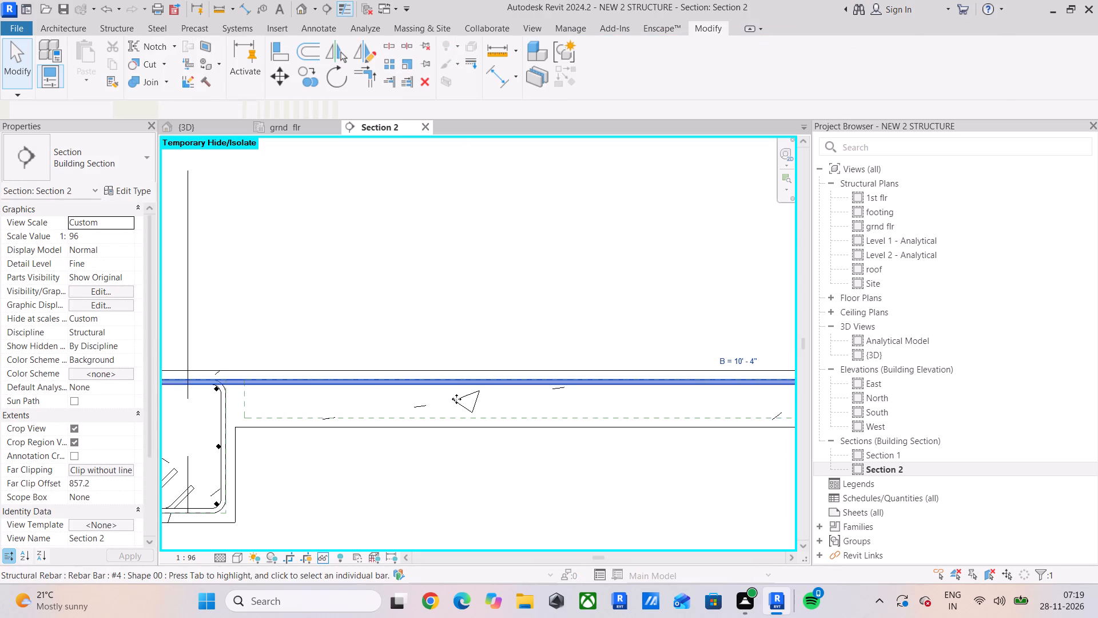
{"action": "left_click", "coordinate": [560, 74]}
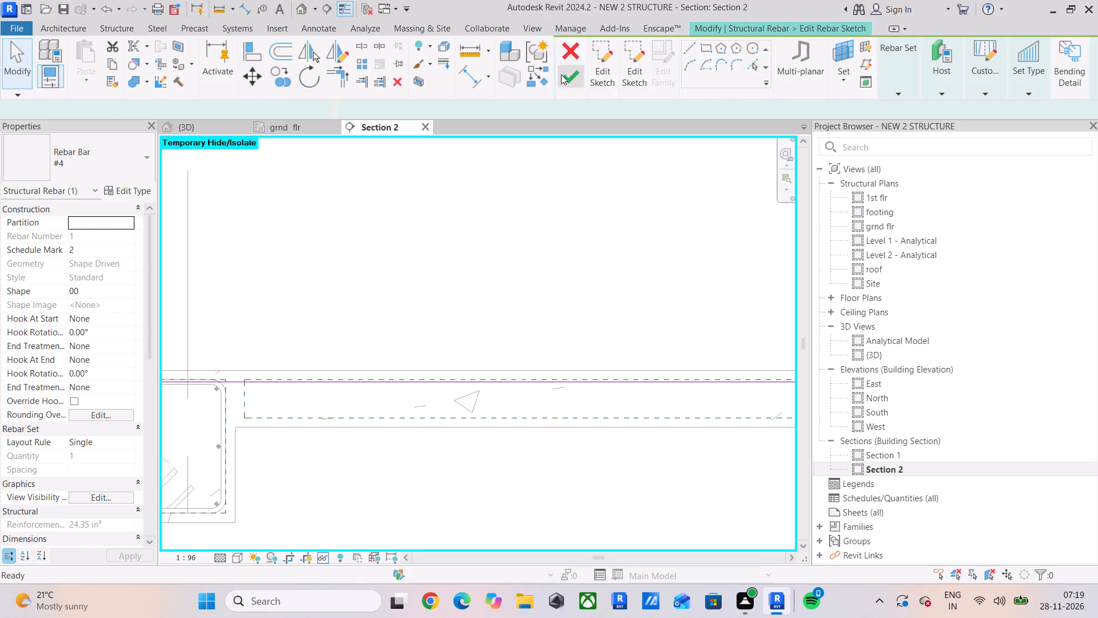
{"action": "scroll", "coordinate": [597, 222], "scroll_direction": "down", "scroll_amount": 4}
{"action": "middle_click_drag", "start_coordinate": [600, 221], "coordinate": [413, 212]}
{"action": "left_click", "coordinate": [620, 47]}
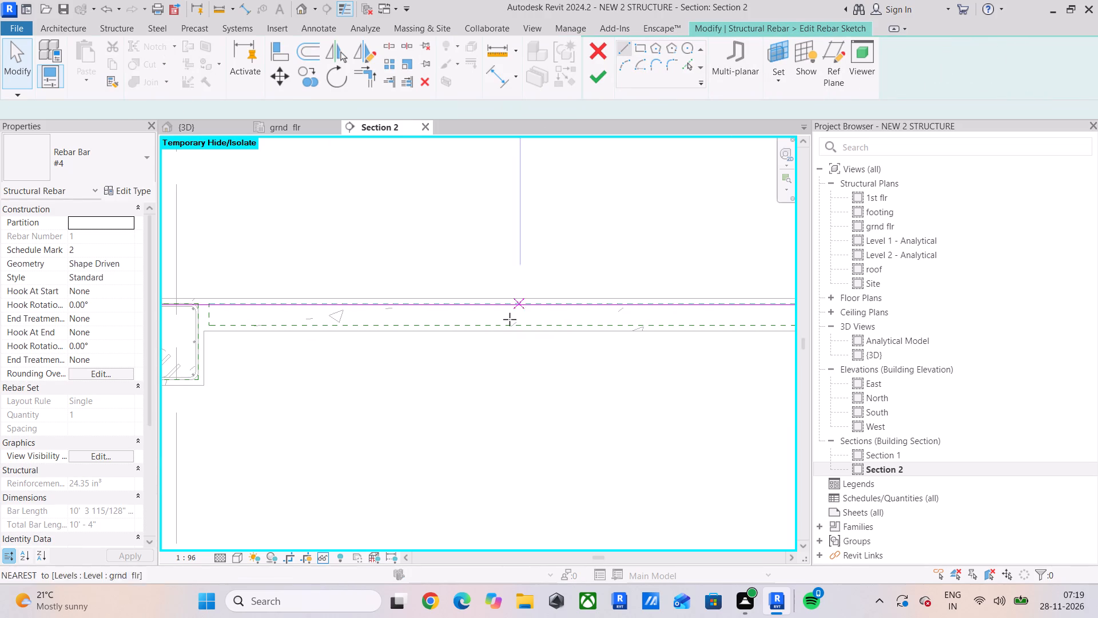
{"action": "middle_click_drag", "start_coordinate": [531, 321], "coordinate": [448, 326]}
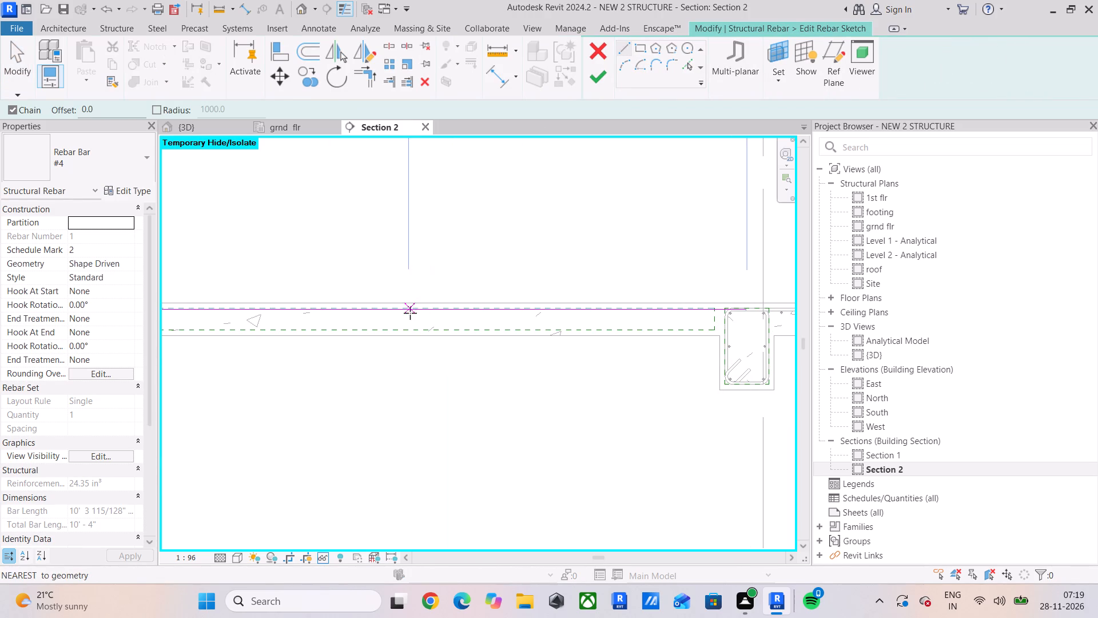
{"action": "scroll", "coordinate": [427, 310], "scroll_direction": "up", "scroll_amount": 4}
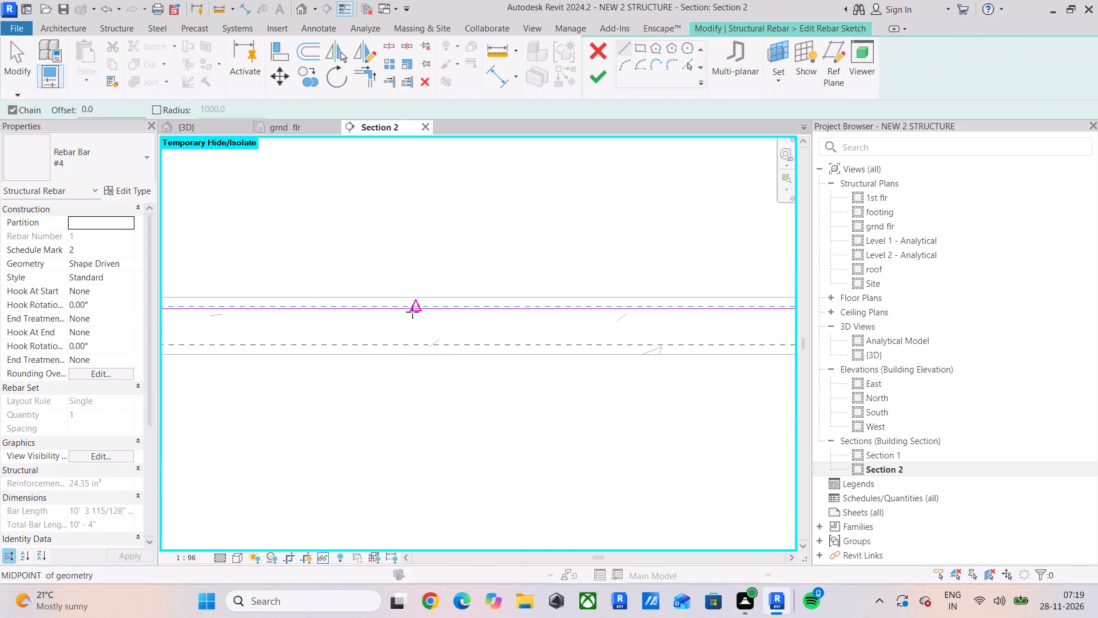
{"action": "scroll", "coordinate": [415, 311], "scroll_direction": "up", "scroll_amount": 5}
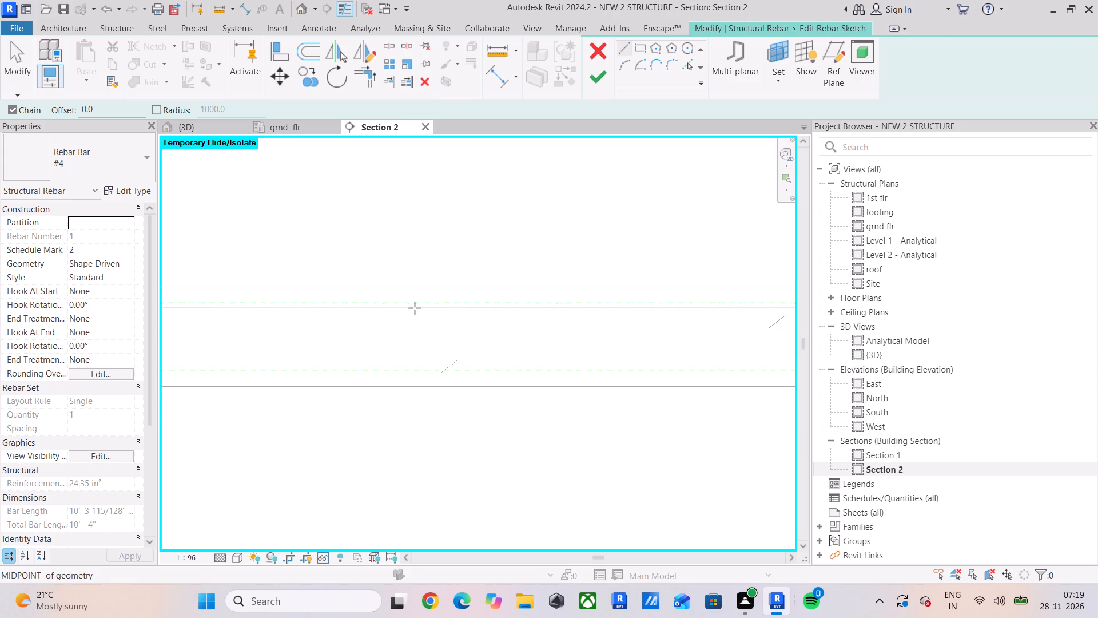
{"action": "scroll", "coordinate": [415, 308], "scroll_direction": "up", "scroll_amount": 4}
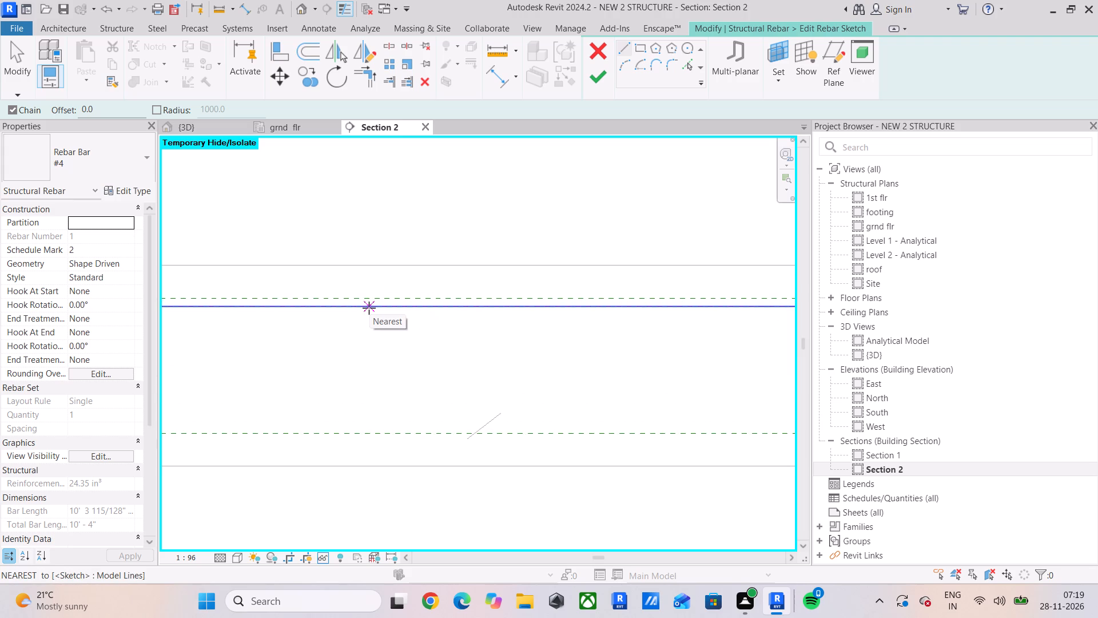
{"action": "scroll", "coordinate": [369, 308], "scroll_direction": "down", "scroll_amount": 9}
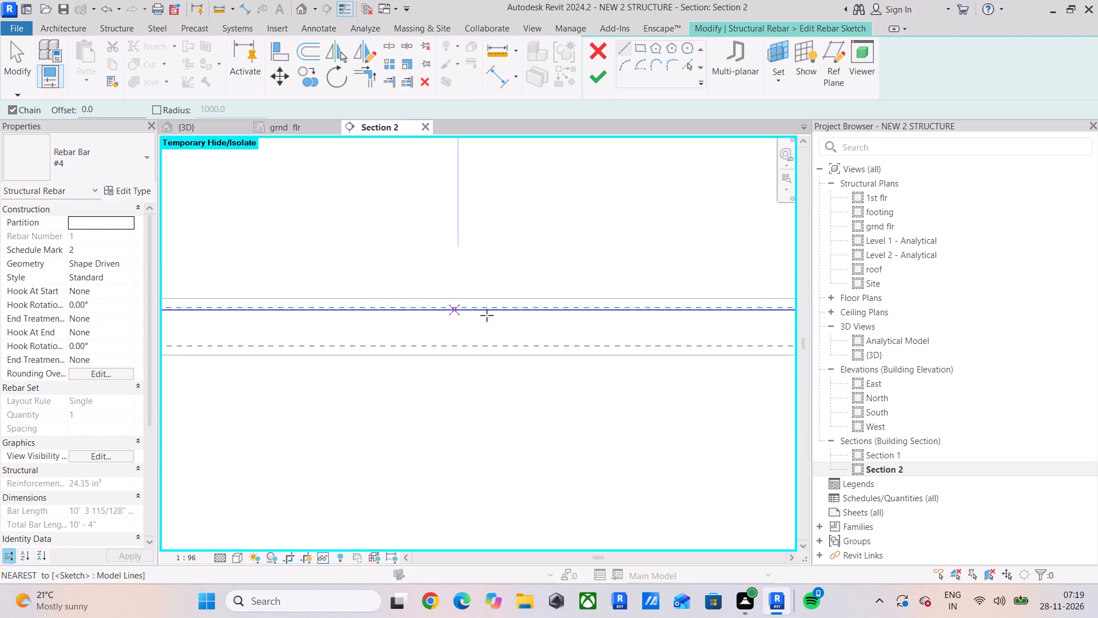
{"action": "scroll", "coordinate": [519, 315], "scroll_direction": "down", "scroll_amount": 3}
{"action": "middle_click_drag", "start_coordinate": [468, 332], "coordinate": [610, 336]}
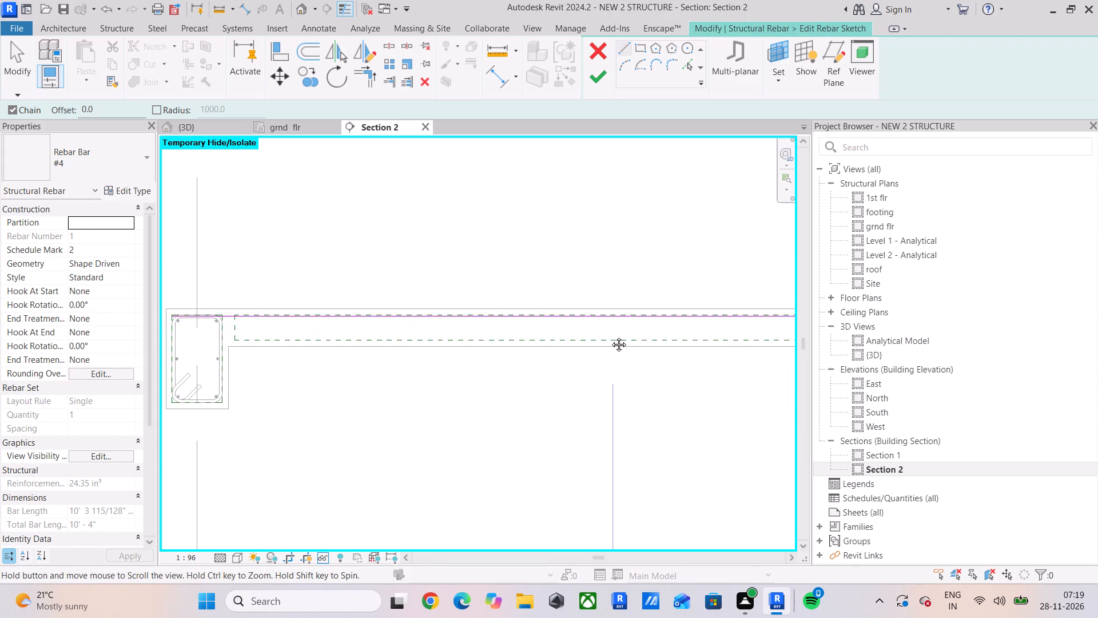
{"action": "middle_click_drag", "start_coordinate": [610, 336], "coordinate": [421, 340]}
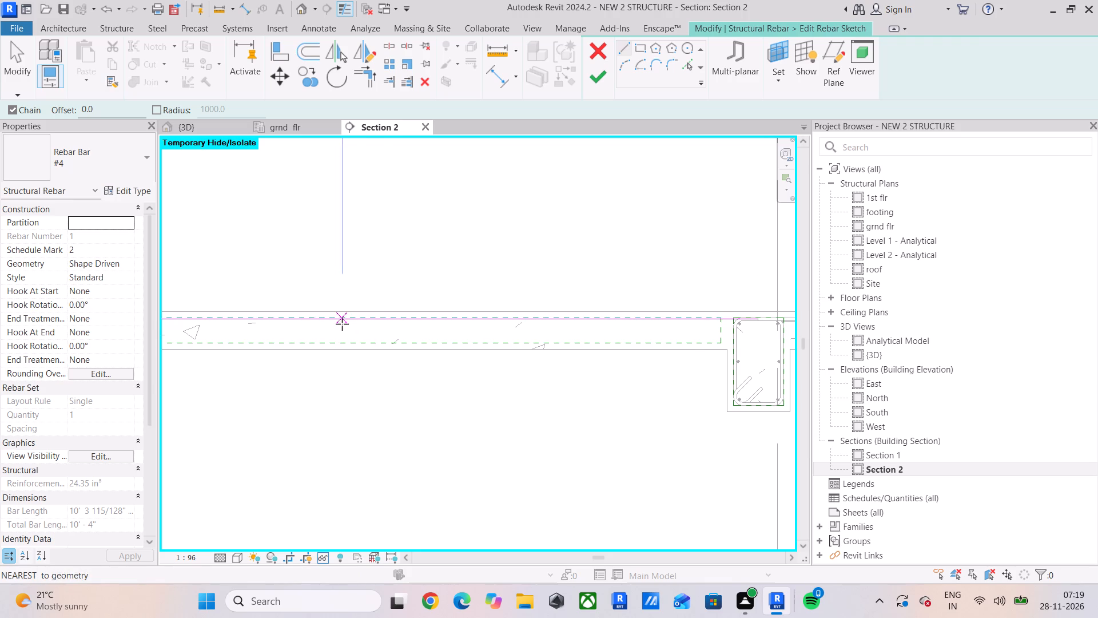
{"action": "left_click", "coordinate": [369, 326]}
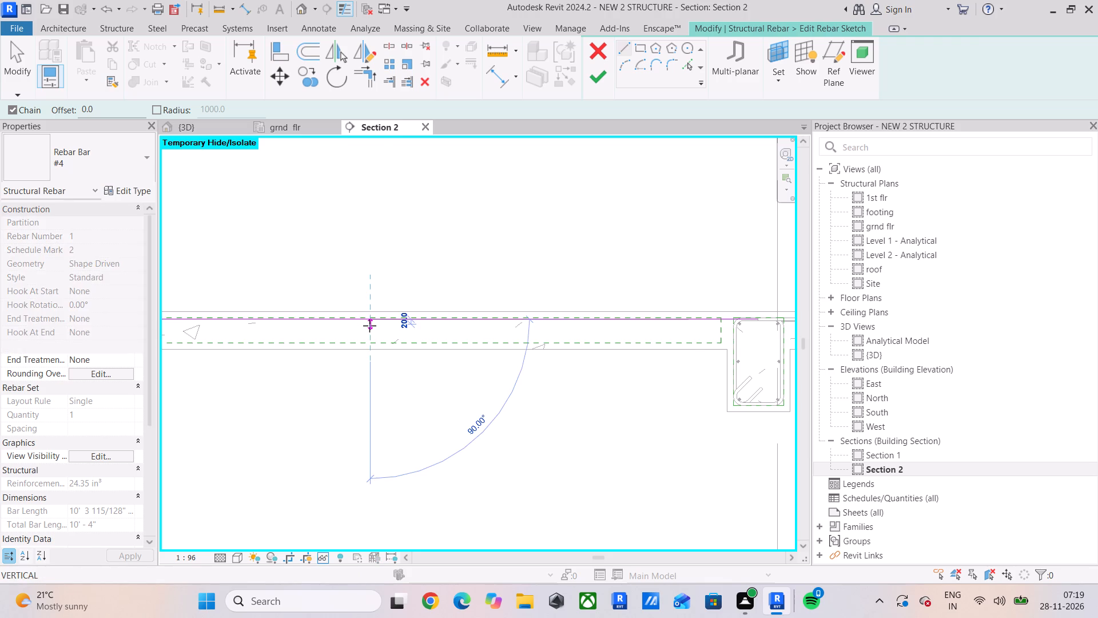
{"action": "scroll", "coordinate": [369, 326], "scroll_direction": "up", "scroll_amount": 10}
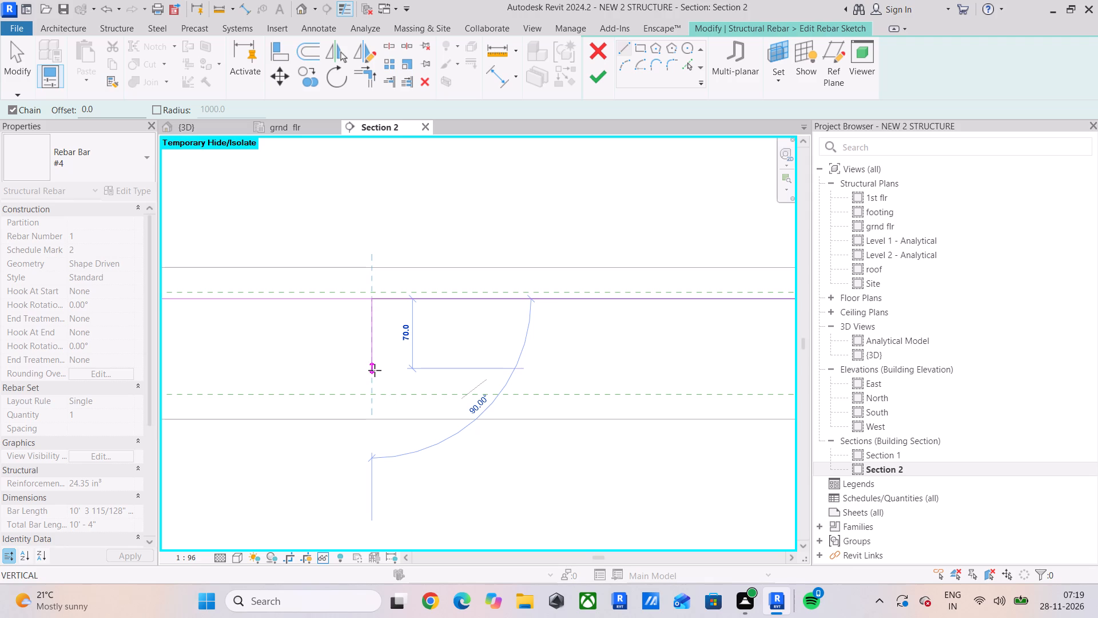
{"action": "left_click", "coordinate": [375, 370]}
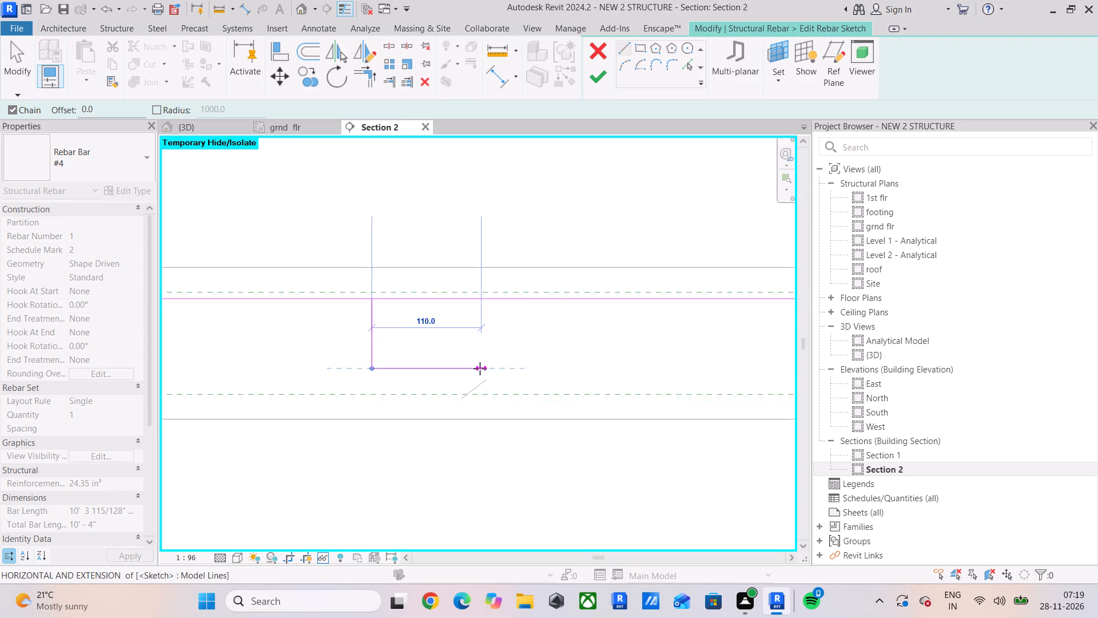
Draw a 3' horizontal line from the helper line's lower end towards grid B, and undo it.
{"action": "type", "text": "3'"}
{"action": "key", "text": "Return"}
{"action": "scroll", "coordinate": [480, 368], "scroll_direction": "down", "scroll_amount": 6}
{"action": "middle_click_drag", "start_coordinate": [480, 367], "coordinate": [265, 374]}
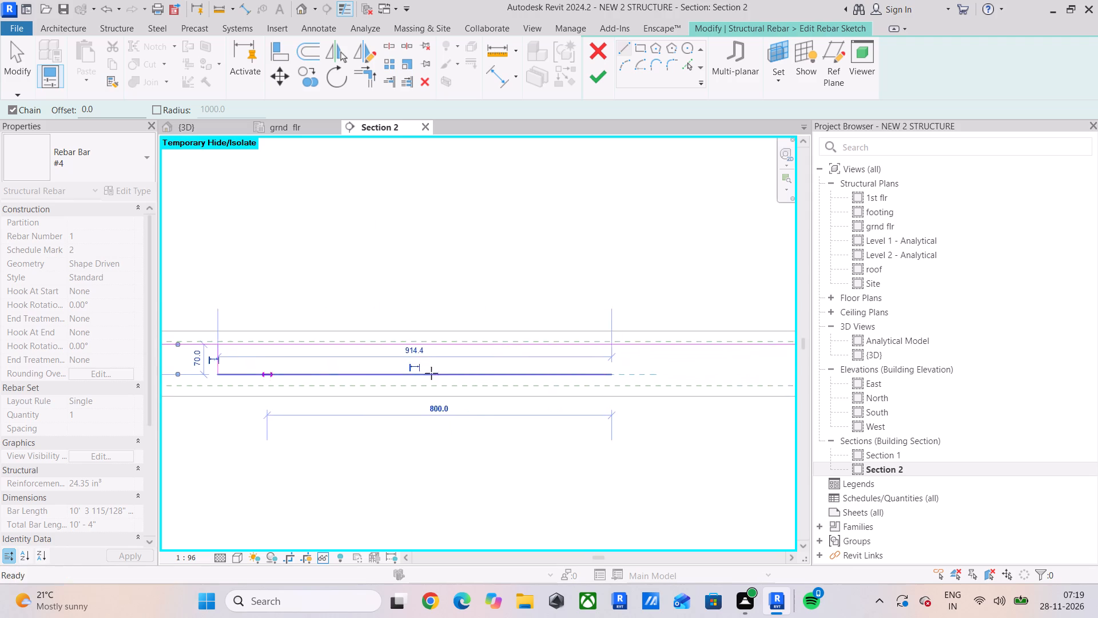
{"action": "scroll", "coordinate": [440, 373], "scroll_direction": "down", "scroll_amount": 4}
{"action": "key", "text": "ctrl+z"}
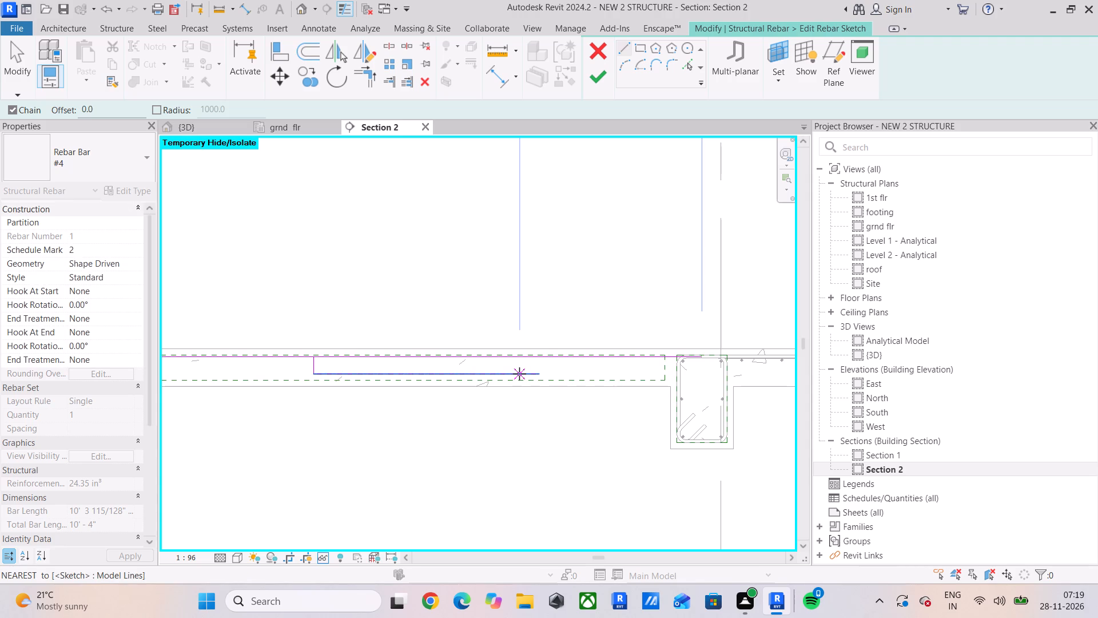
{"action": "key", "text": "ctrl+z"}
Draw a 2' horizontal line from the vertical helper line's lower end towards grid B.
{"action": "left_click", "coordinate": [373, 371]}
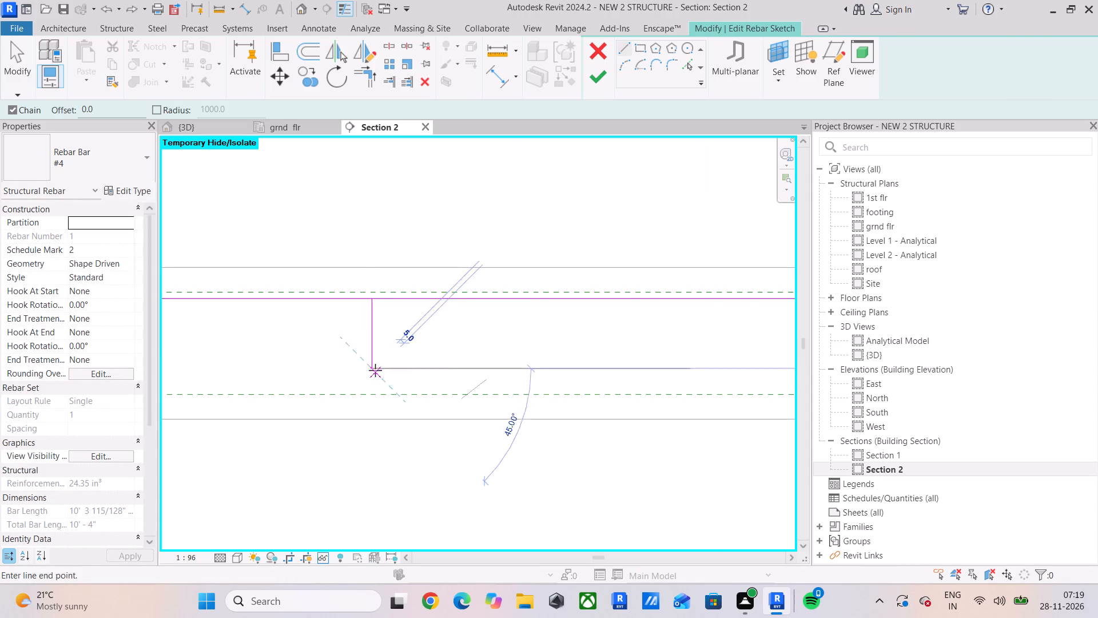
{"action": "type", "text": "2'"}
{"action": "key", "text": "Return"}
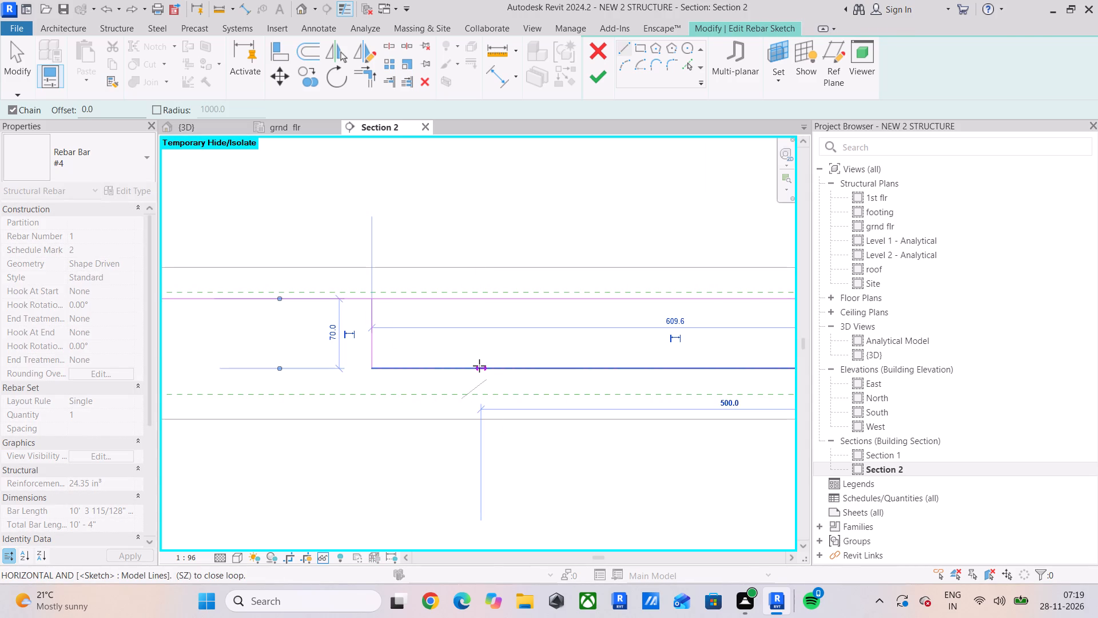
From the 2' line's end, draw lines up to the top cover line, 300 mm towards grid B, and sloping back to that end.
{"action": "scroll", "coordinate": [480, 365], "scroll_direction": "down", "scroll_amount": 4}
{"action": "middle_click_drag", "start_coordinate": [585, 342], "coordinate": [220, 362]}
{"action": "scroll", "coordinate": [471, 363], "scroll_direction": "up", "scroll_amount": 3}
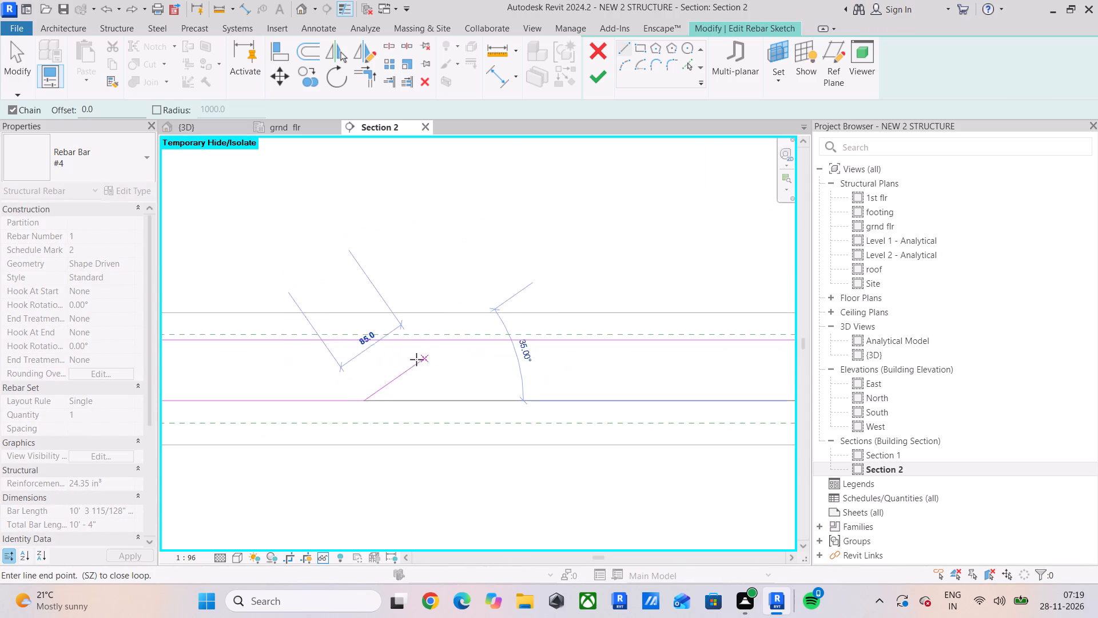
{"action": "left_click", "coordinate": [366, 334]}
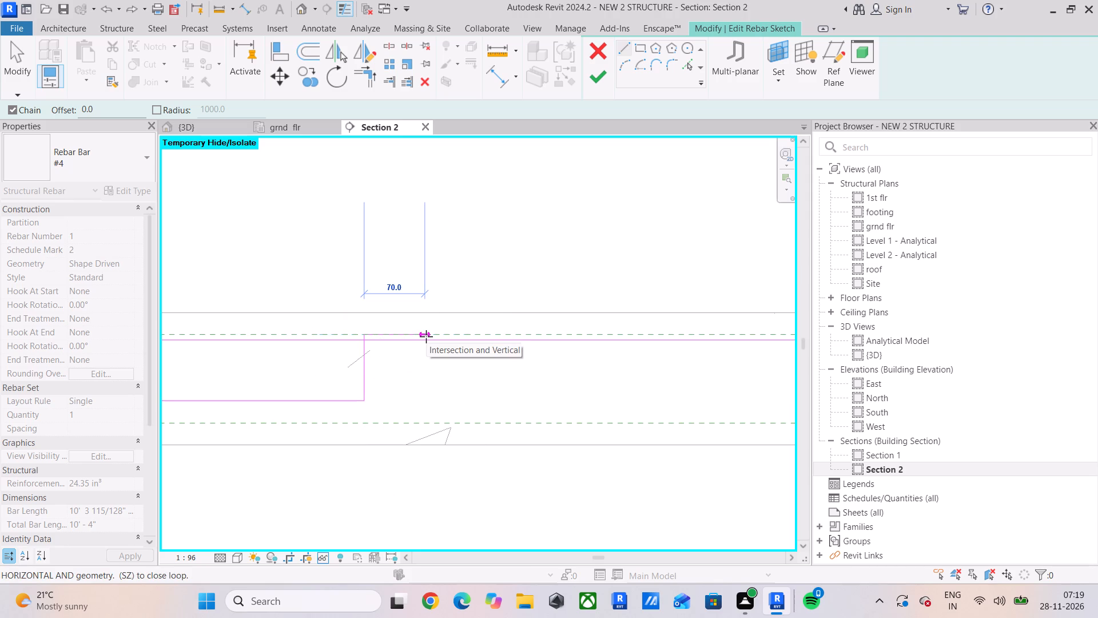
{"action": "type", "text": "300"}
{"action": "key", "text": "Return"}
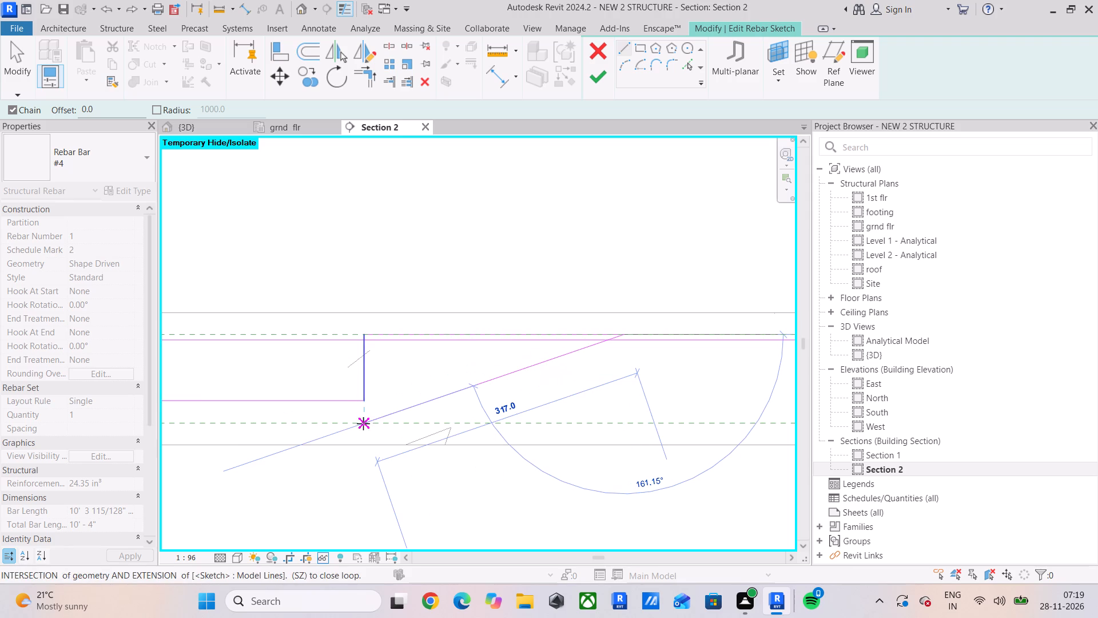
{"action": "left_click", "coordinate": [366, 402]}
{"action": "key", "text": "Escape"}
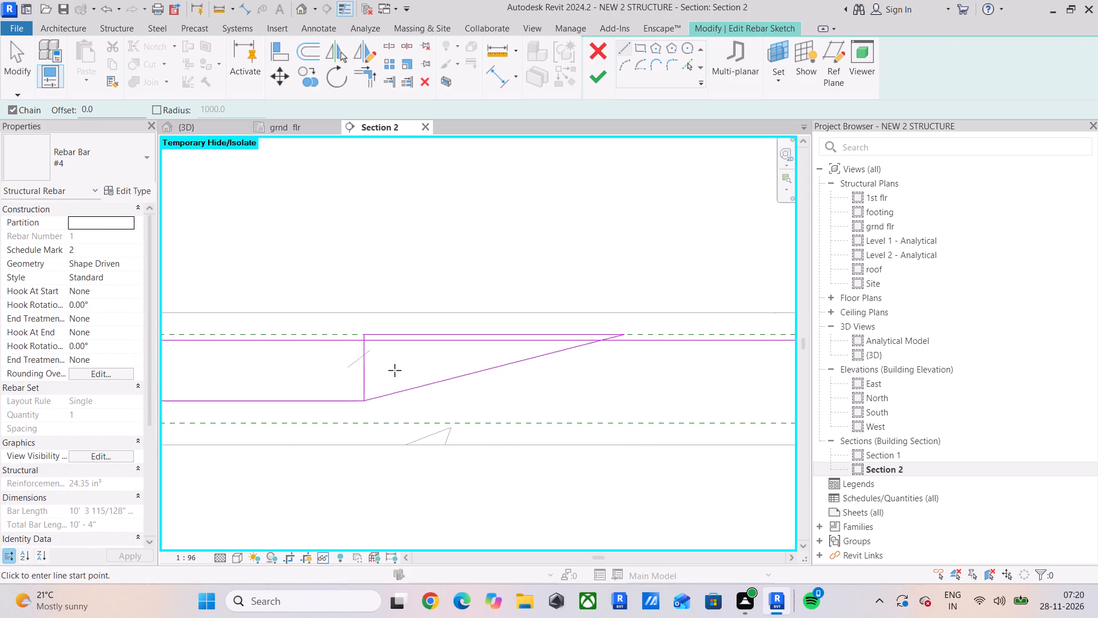
{"action": "key", "text": "Escape"}
Delete the vertical and 300 mm horizontal helper lines, leaving only the sloped line.
{"action": "left_click", "coordinate": [368, 367]}
{"action": "left_click", "coordinate": [393, 332], "text": "ctrl"}
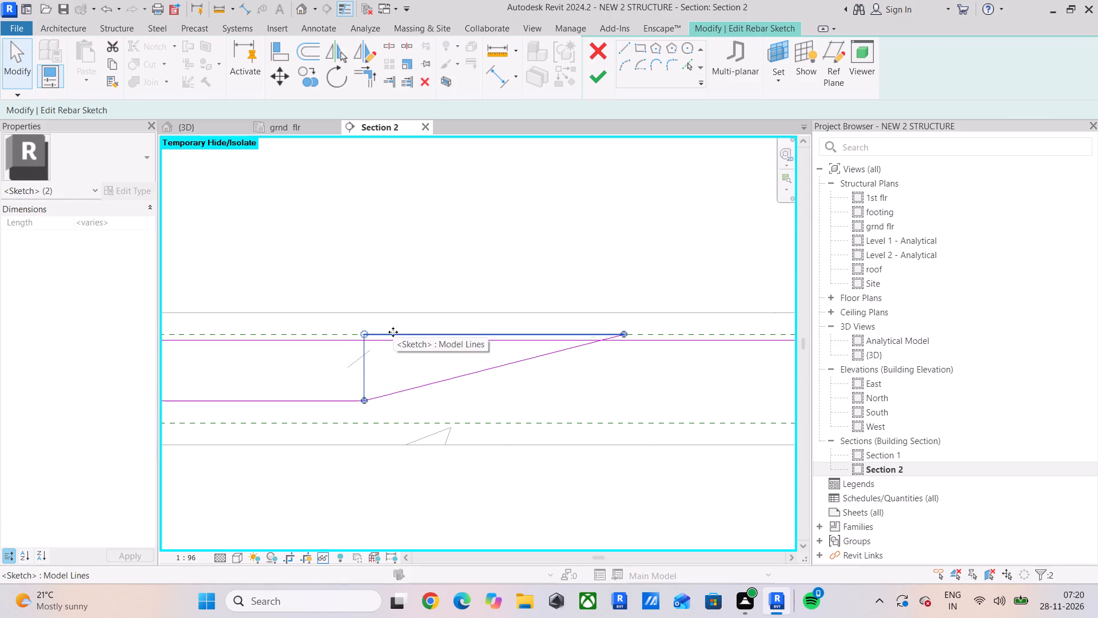
{"action": "key", "text": "Delete"}
Mirror a copy of the sloped line to the grid C side about a vertical axis through the middle helper line.
{"action": "left_click", "coordinate": [425, 383]}
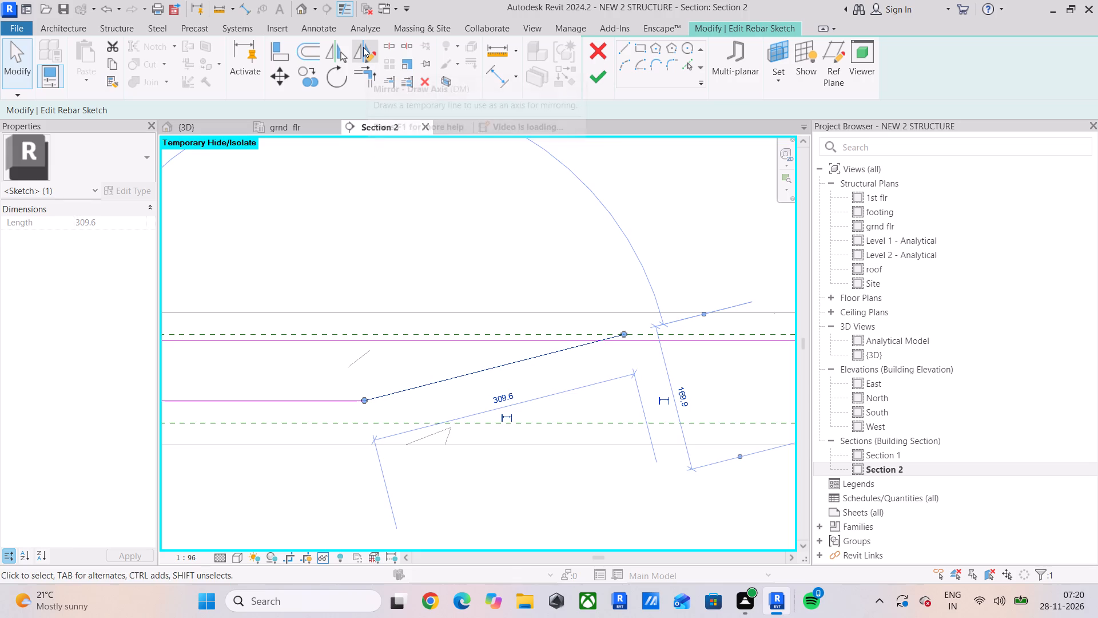
{"action": "left_click", "coordinate": [363, 47]}
{"action": "scroll", "coordinate": [323, 231], "scroll_direction": "down", "scroll_amount": 5}
{"action": "middle_click_drag", "start_coordinate": [680, 231], "coordinate": [714, 225]}
{"action": "scroll", "coordinate": [401, 311], "scroll_direction": "down", "scroll_amount": 4}
{"action": "middle_click_drag", "start_coordinate": [401, 311], "coordinate": [609, 296]}
{"action": "scroll", "coordinate": [478, 315], "scroll_direction": "up", "scroll_amount": 4}
{"action": "left_click", "coordinate": [419, 279]}
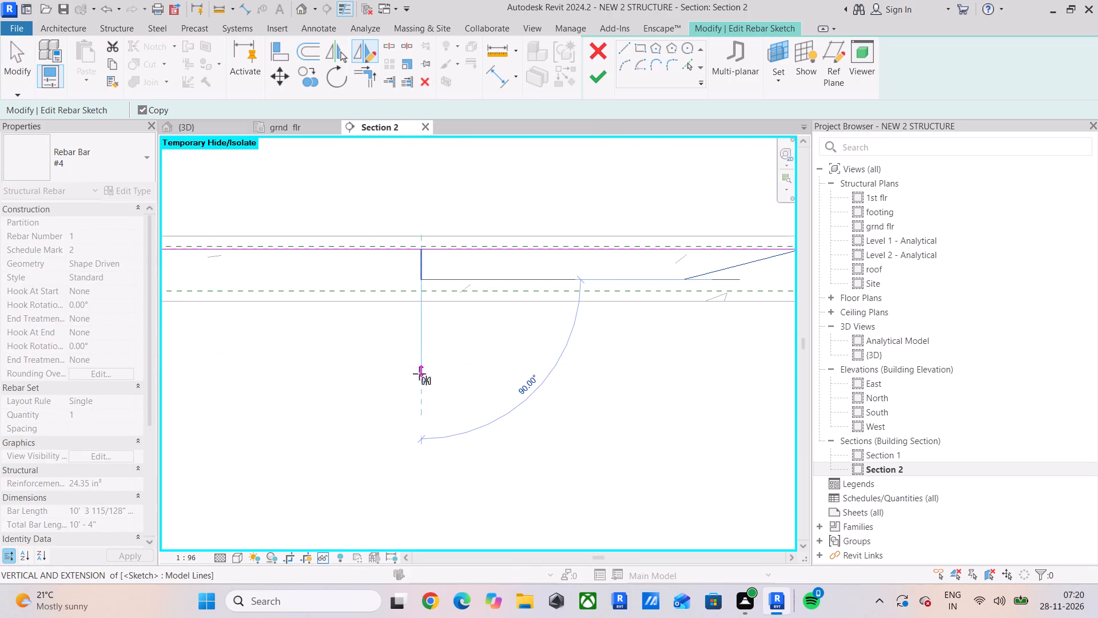
{"action": "left_click", "coordinate": [423, 379]}
{"action": "key", "text": "Escape"}
{"action": "key", "text": "Escape"}
{"action": "key", "text": "Escape"}
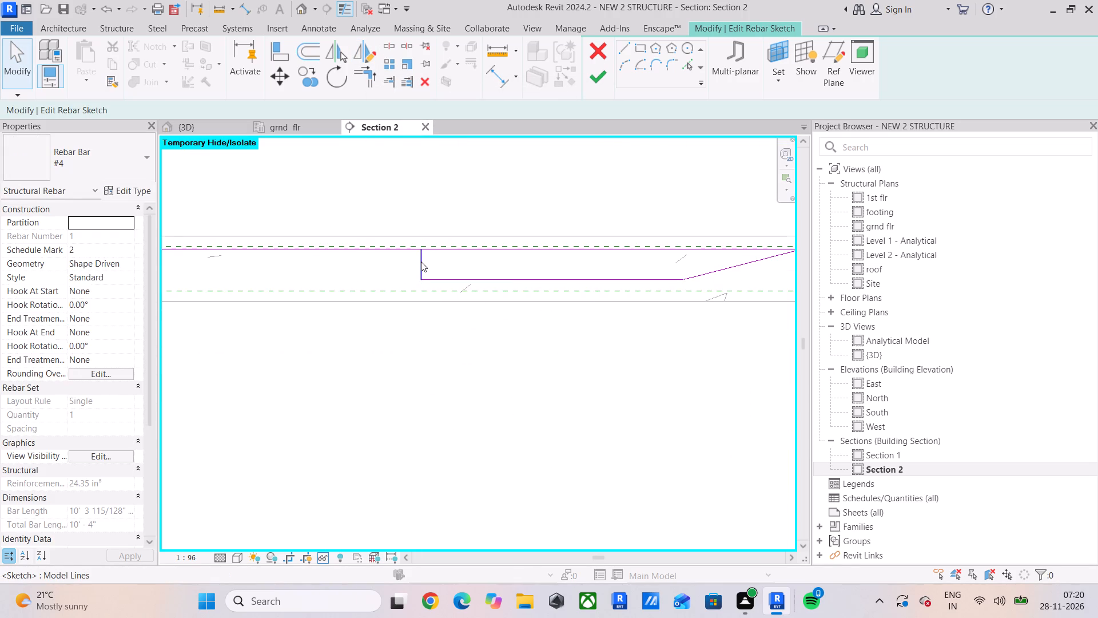
Delete the vertical helper line at the middle and split the top bar line close to that point.
{"action": "left_click", "coordinate": [421, 262]}
{"action": "key", "text": "Delete"}
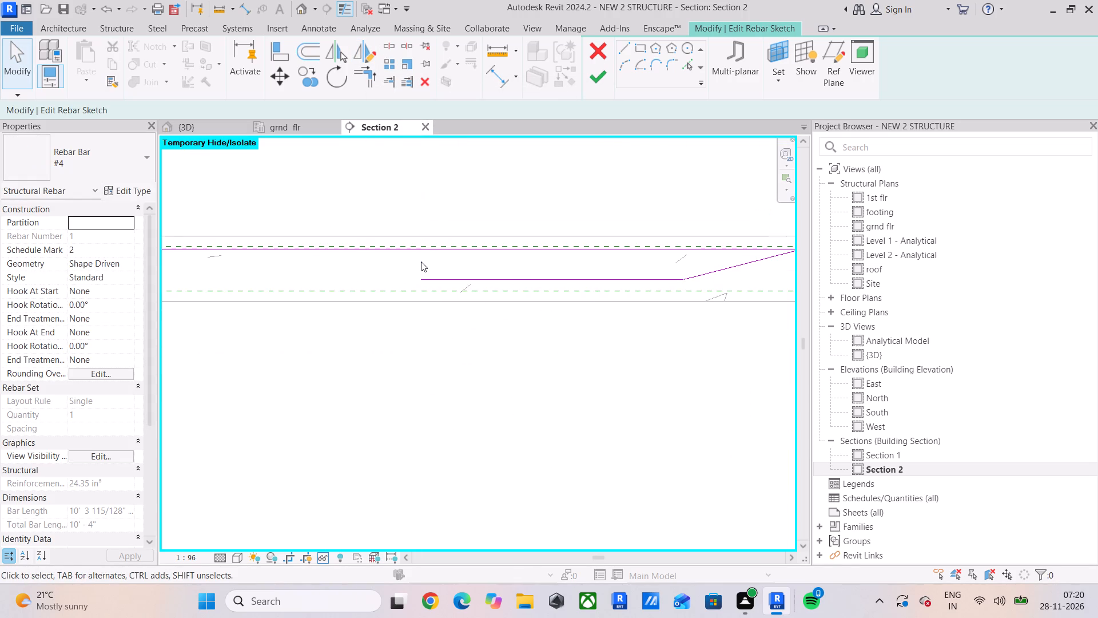
{"action": "left_click", "coordinate": [393, 45]}
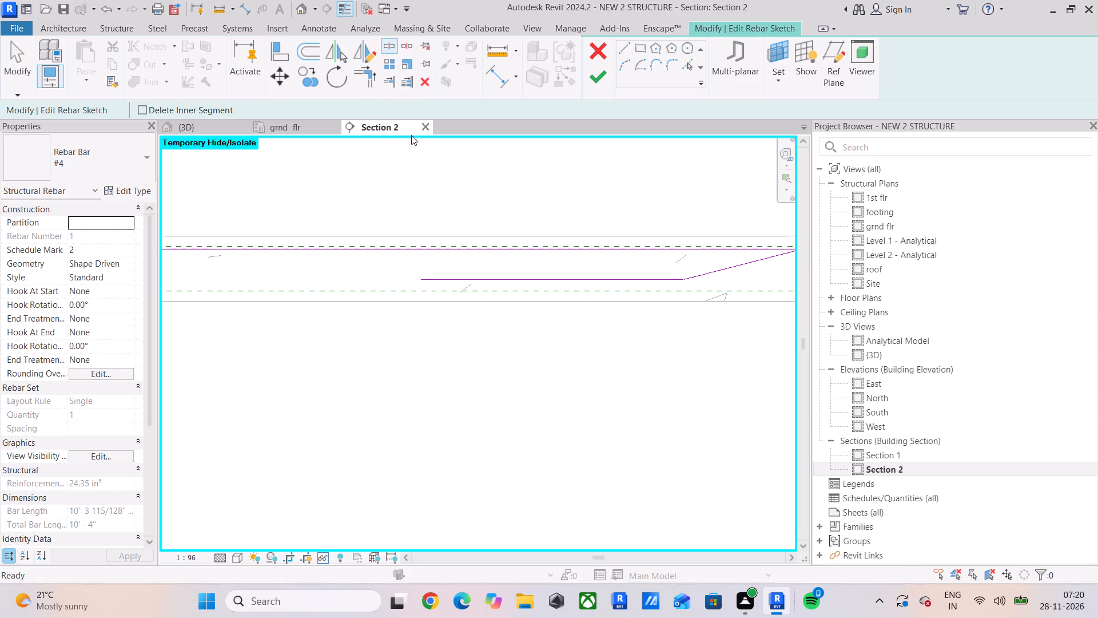
{"action": "left_click", "coordinate": [415, 247]}
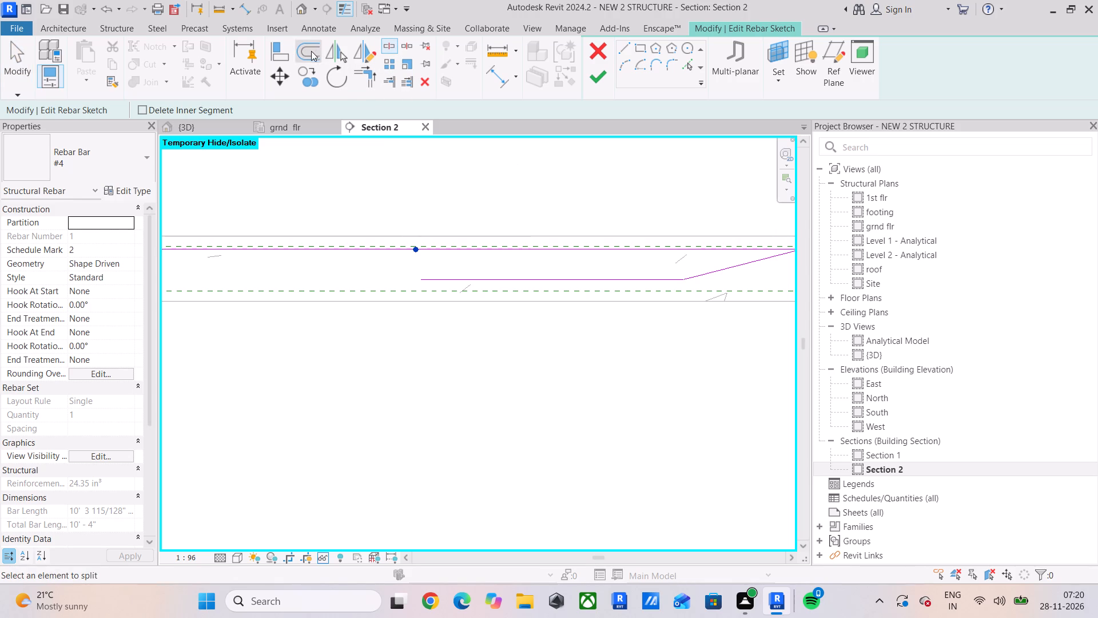
Trim and join the top, sloped and lower lines into one continuous bent bar profile, and finish the sketch.
{"action": "left_click", "coordinate": [367, 84]}
{"action": "middle_click_drag", "start_coordinate": [337, 217], "coordinate": [603, 208]}
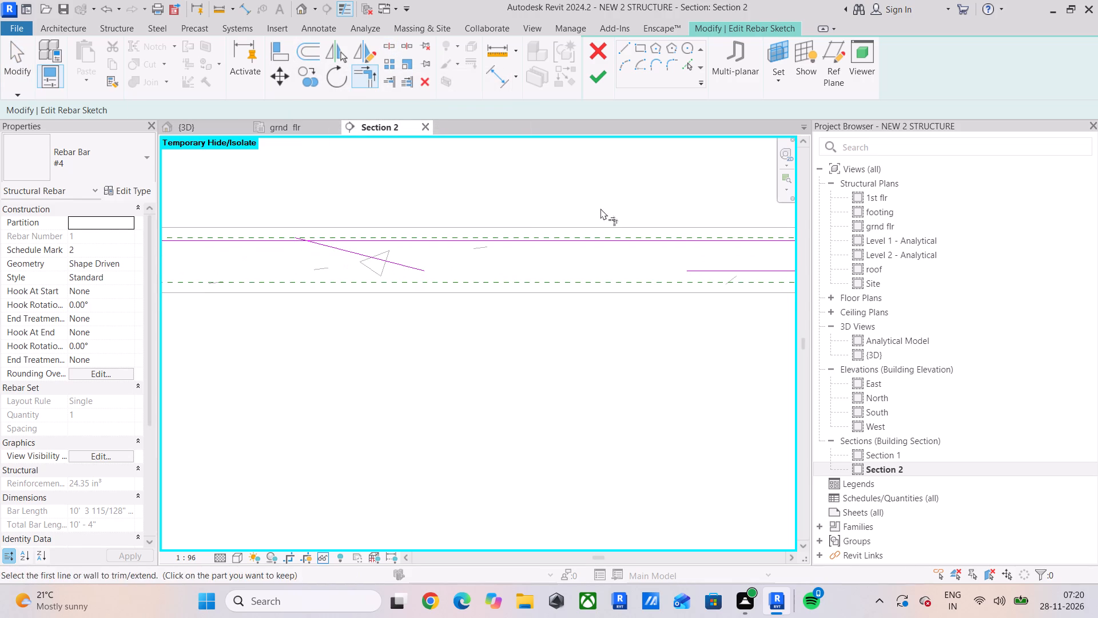
{"action": "left_click", "coordinate": [236, 239]}
{"action": "left_click", "coordinate": [333, 245]}
{"action": "left_click", "coordinate": [340, 245]}
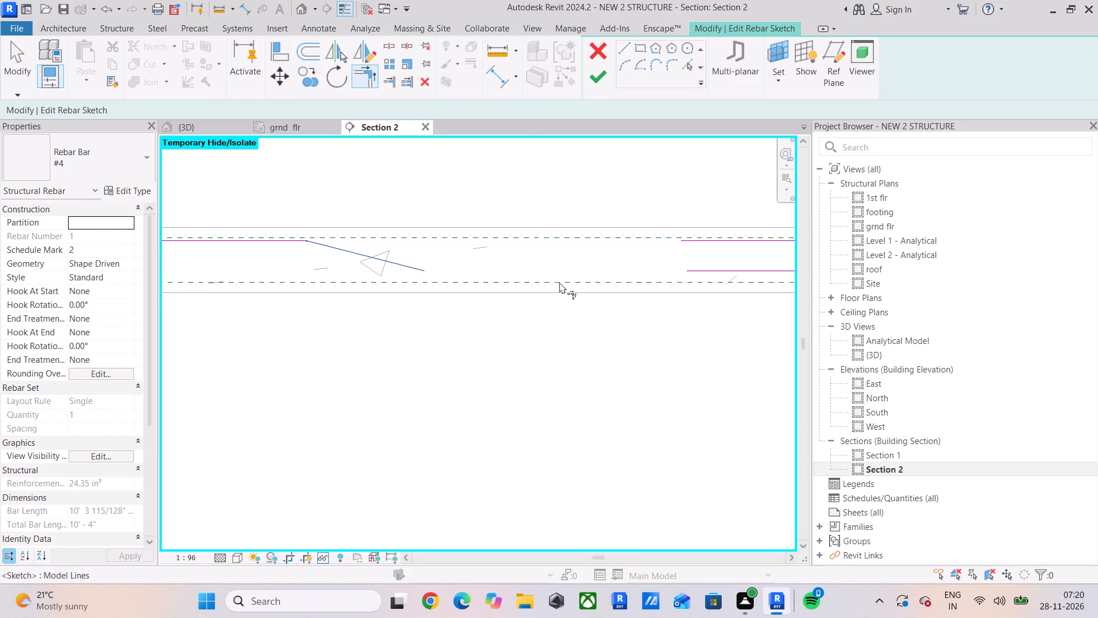
{"action": "left_click", "coordinate": [698, 267]}
{"action": "middle_click_drag", "start_coordinate": [700, 267], "coordinate": [269, 290]}
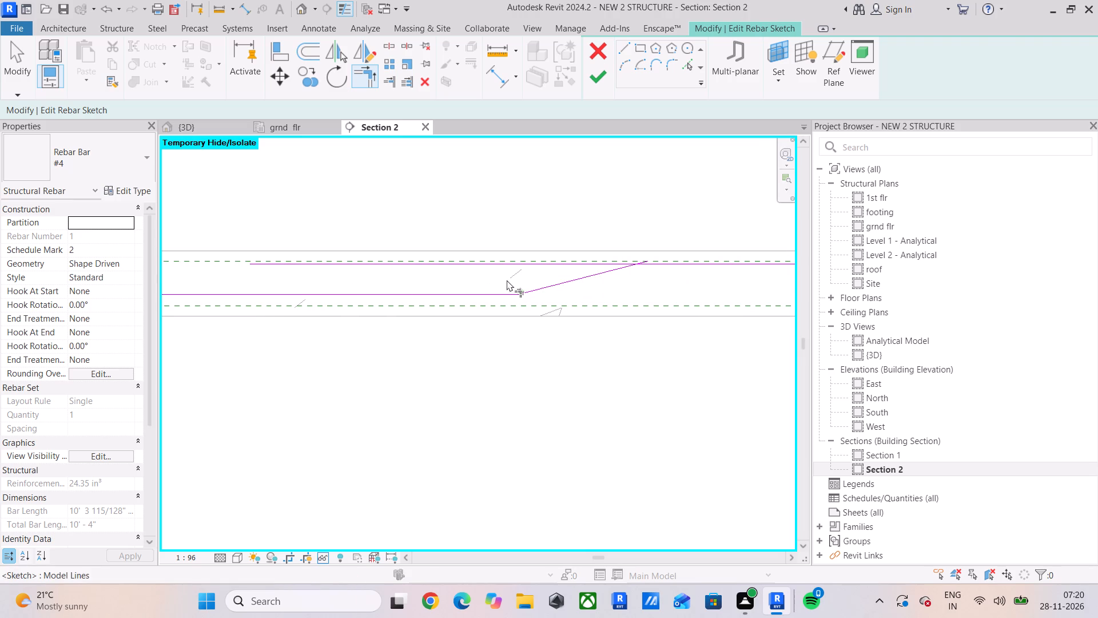
{"action": "left_click", "coordinate": [565, 279]}
{"action": "left_click", "coordinate": [670, 264]}
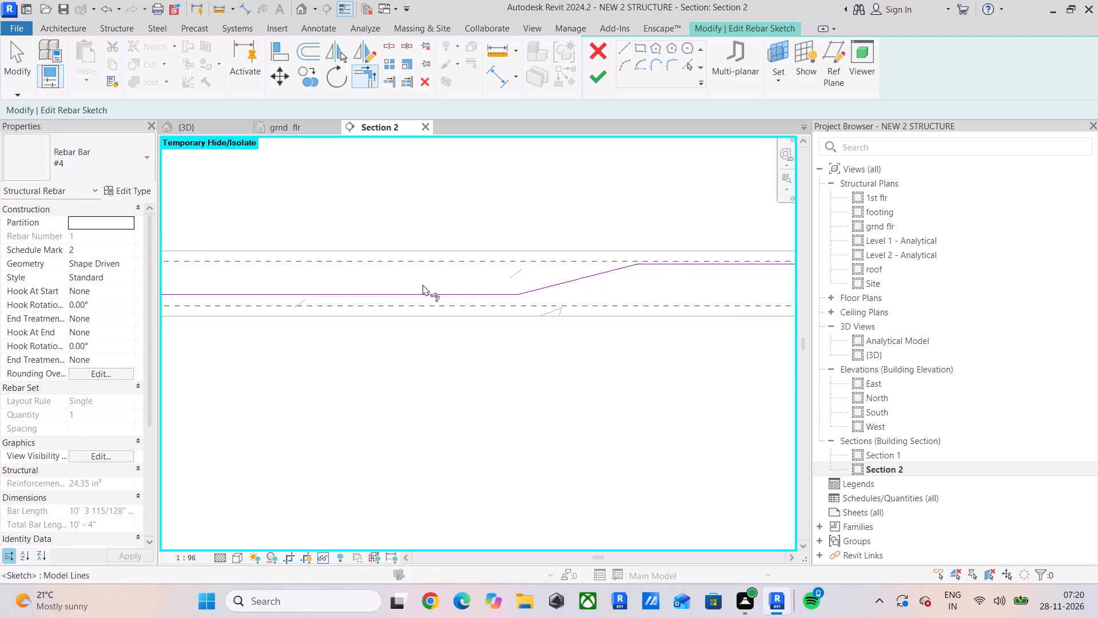
{"action": "scroll", "coordinate": [423, 284], "scroll_direction": "down", "scroll_amount": 2}
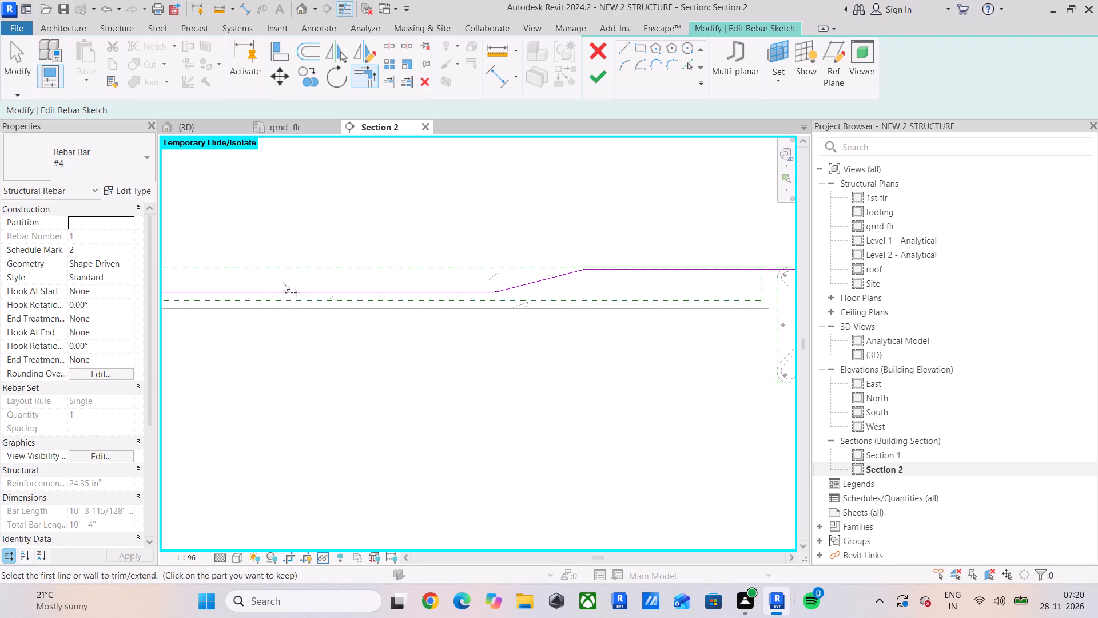
{"action": "scroll", "coordinate": [284, 283], "scroll_direction": "down", "scroll_amount": 6}
{"action": "middle_click_drag", "start_coordinate": [317, 307], "coordinate": [401, 300]}
{"action": "scroll", "coordinate": [182, 344], "scroll_direction": "down", "scroll_amount": 1}
{"action": "middle_click_drag", "start_coordinate": [190, 342], "coordinate": [220, 366]}
{"action": "left_click", "coordinate": [594, 75]}
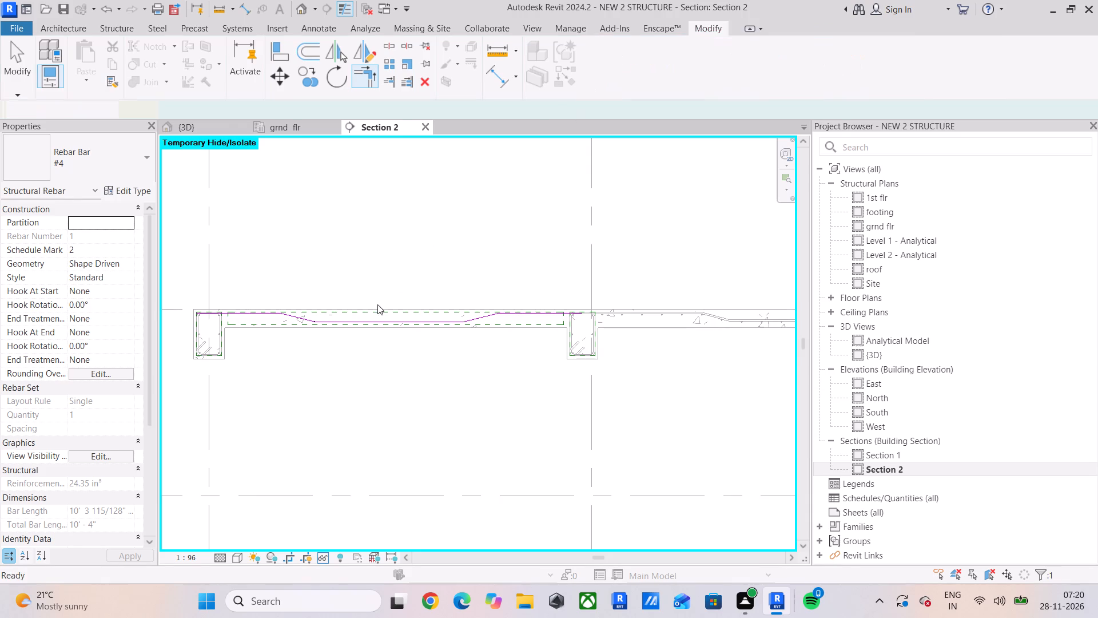
{"action": "scroll", "coordinate": [308, 305], "scroll_direction": "up", "scroll_amount": 4}
{"action": "scroll", "coordinate": [409, 334], "scroll_direction": "up", "scroll_amount": 1}
{"action": "middle_click_drag", "start_coordinate": [403, 334], "coordinate": [327, 334]}
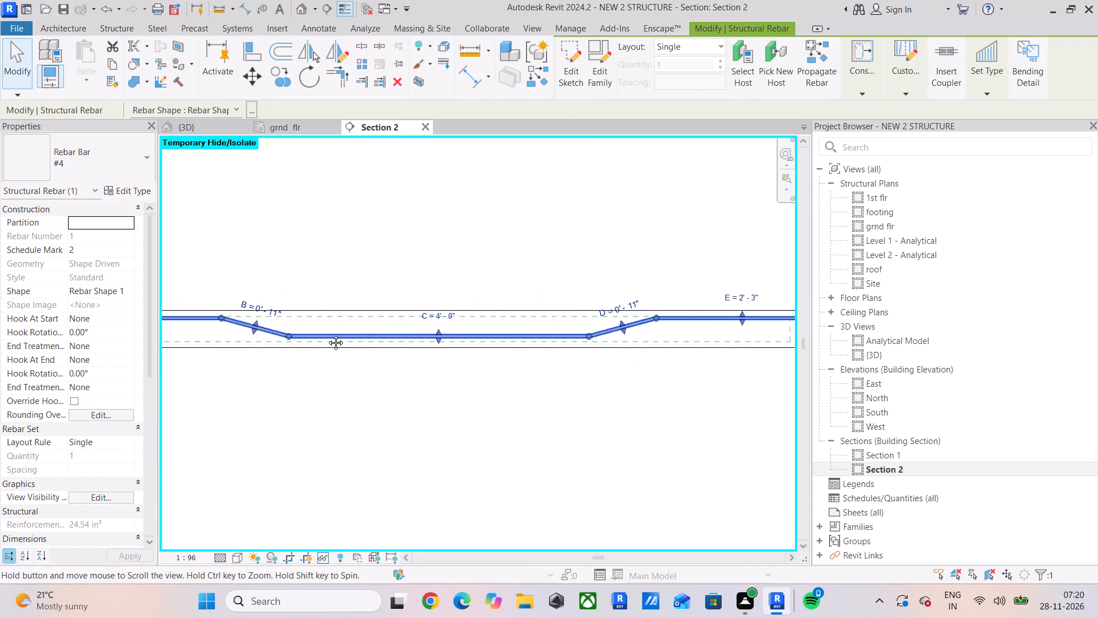
Draw a horizontal detail line from the underside of the neighbouring slab bar's lower segment across to the new bent bar's lower segment.
{"action": "middle_click_drag", "start_coordinate": [327, 334], "coordinate": [216, 314]}
{"action": "middle_click_drag", "start_coordinate": [346, 313], "coordinate": [117, 292]}
{"action": "scroll", "coordinate": [212, 284], "scroll_direction": "down", "scroll_amount": 4}
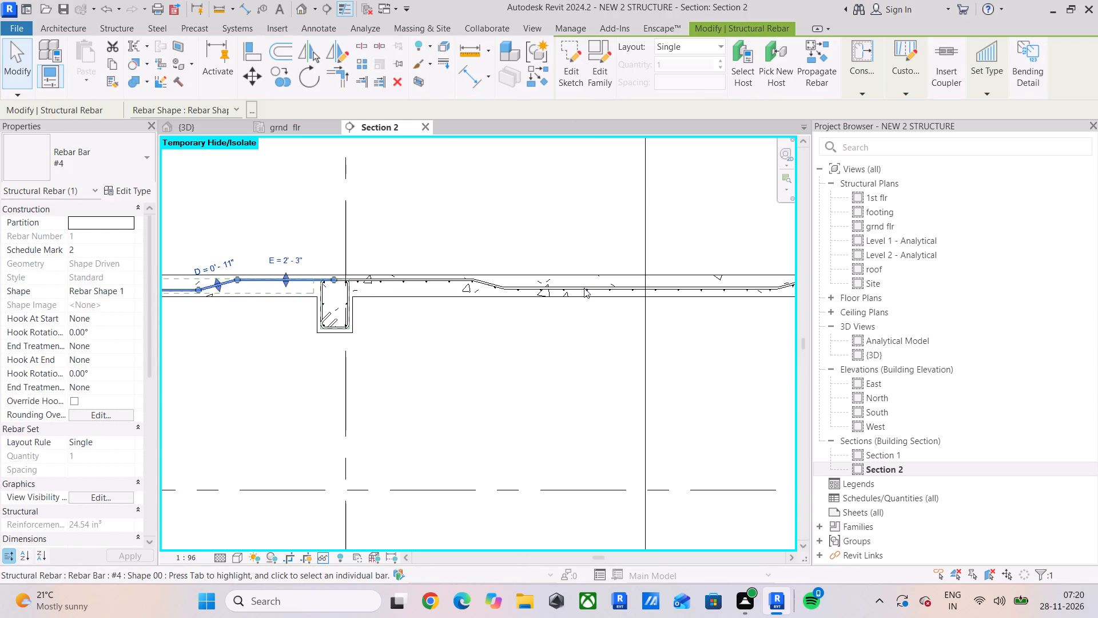
{"action": "scroll", "coordinate": [517, 282], "scroll_direction": "up", "scroll_amount": 5}
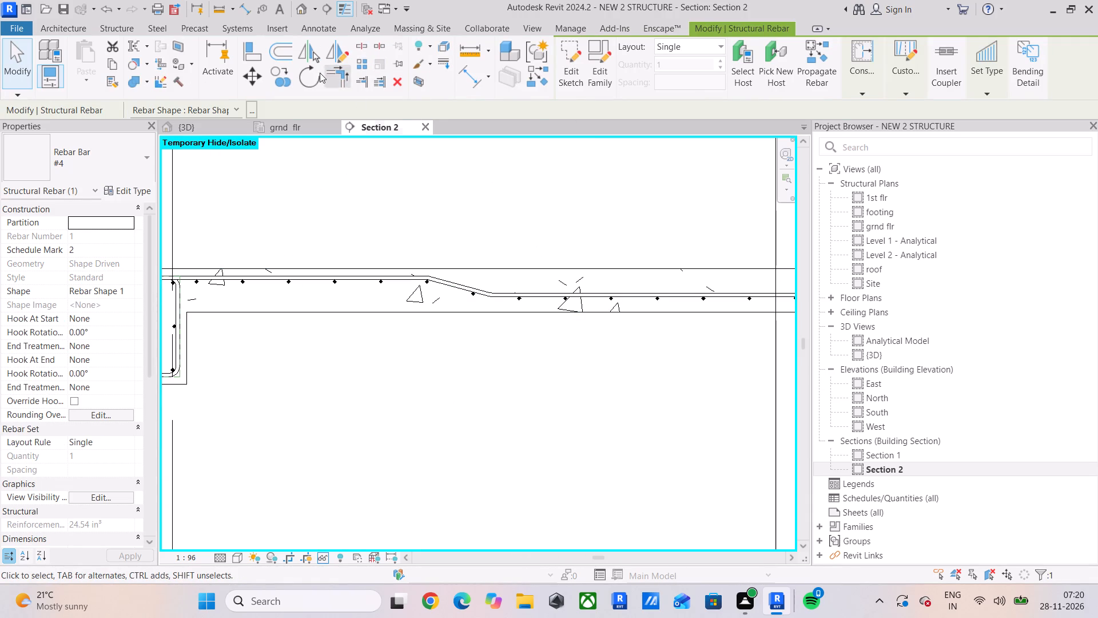
{"action": "left_click", "coordinate": [313, 32]}
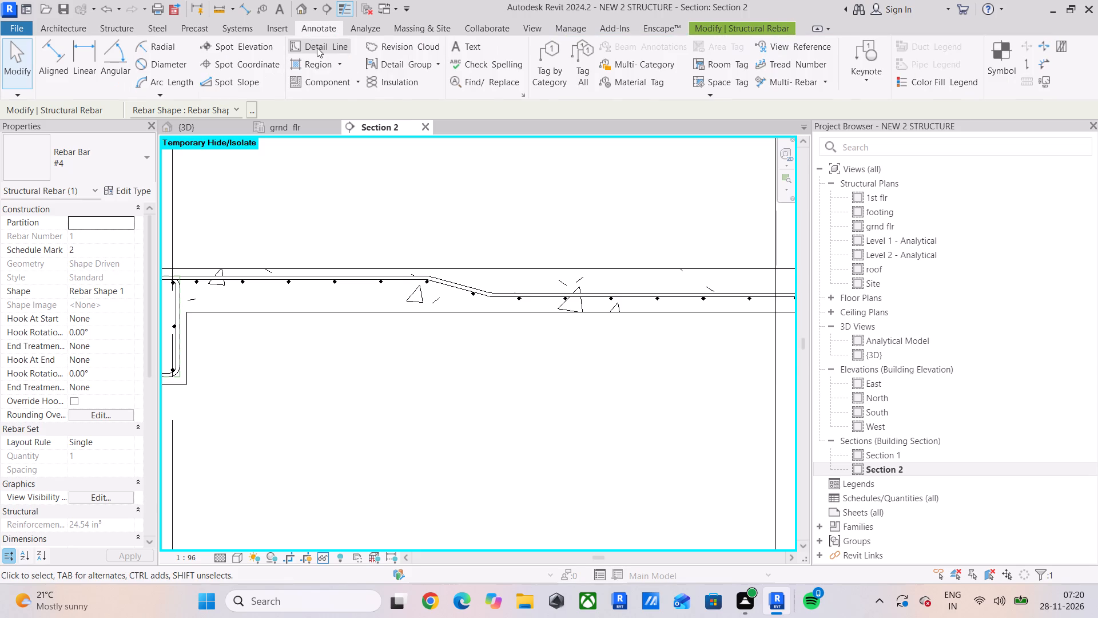
{"action": "left_click", "coordinate": [316, 48]}
{"action": "scroll", "coordinate": [540, 290], "scroll_direction": "up", "scroll_amount": 4}
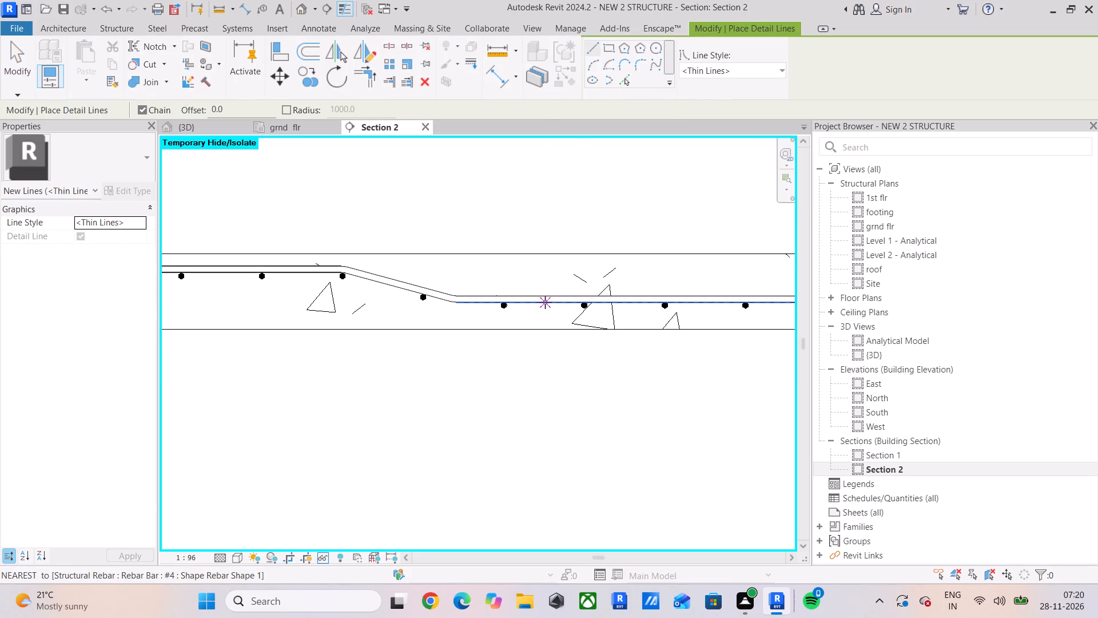
{"action": "left_click", "coordinate": [545, 302]}
{"action": "scroll", "coordinate": [390, 313], "scroll_direction": "down", "scroll_amount": 3}
{"action": "middle_click_drag", "start_coordinate": [342, 313], "coordinate": [785, 287]}
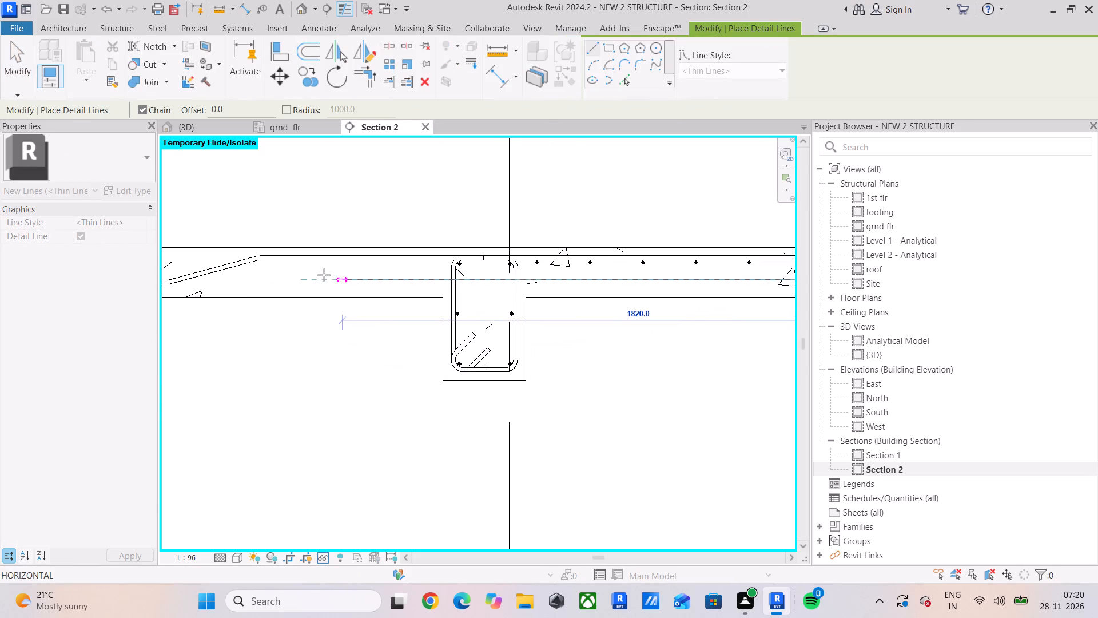
{"action": "middle_click_drag", "start_coordinate": [272, 275], "coordinate": [707, 275]}
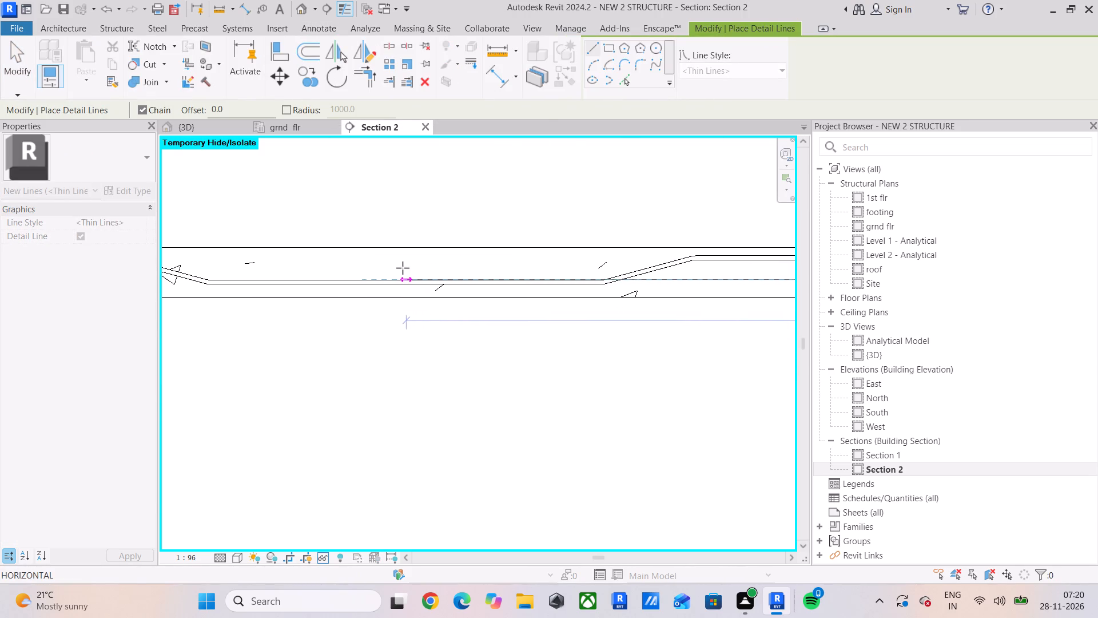
{"action": "left_click", "coordinate": [386, 268]}
{"action": "key", "text": "Escape"}
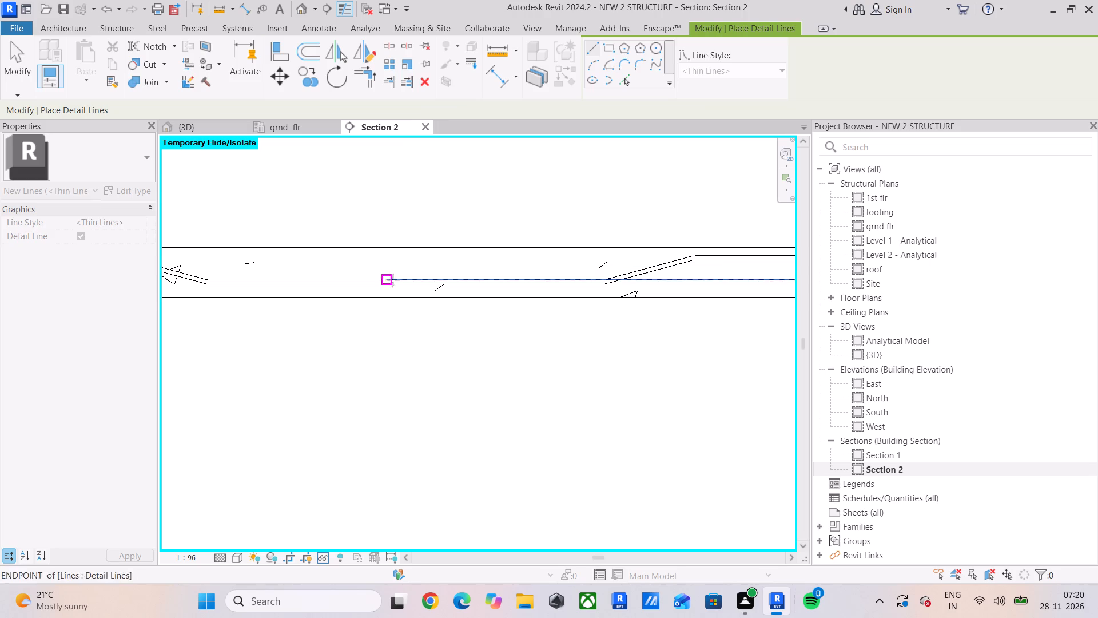
{"action": "key", "text": "Escape"}
{"action": "left_click", "coordinate": [391, 284]}
{"action": "key", "text": "Escape"}
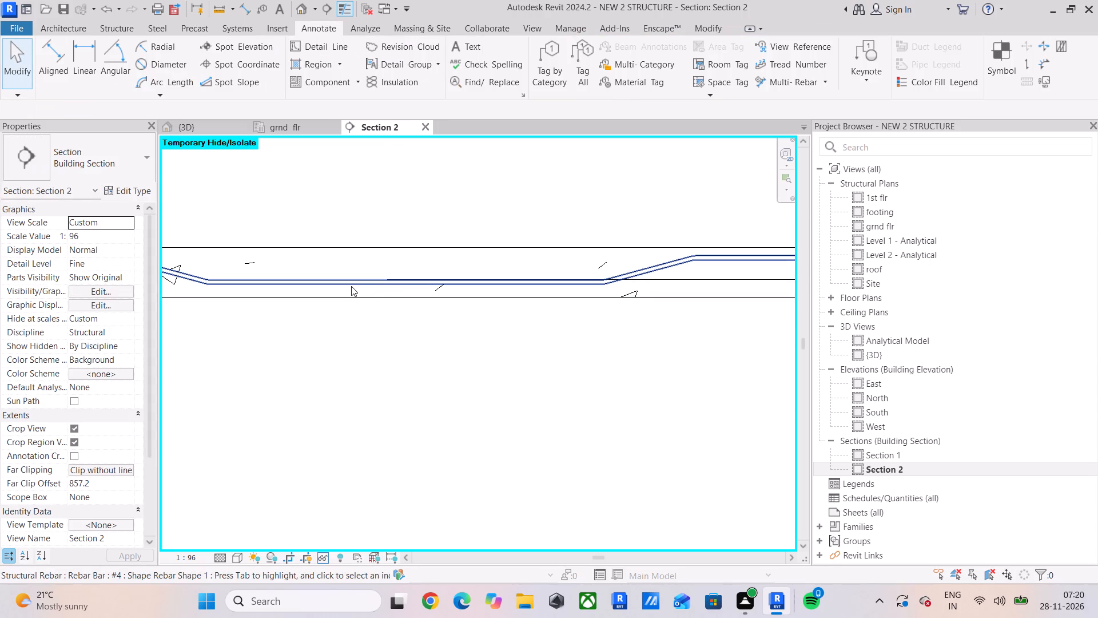
Raise the new bent bar's lower segment to the helper line, giving segment C a length of 4' - 4".
{"action": "left_click", "coordinate": [351, 286]}
{"action": "scroll", "coordinate": [393, 290], "scroll_direction": "up", "scroll_amount": 7}
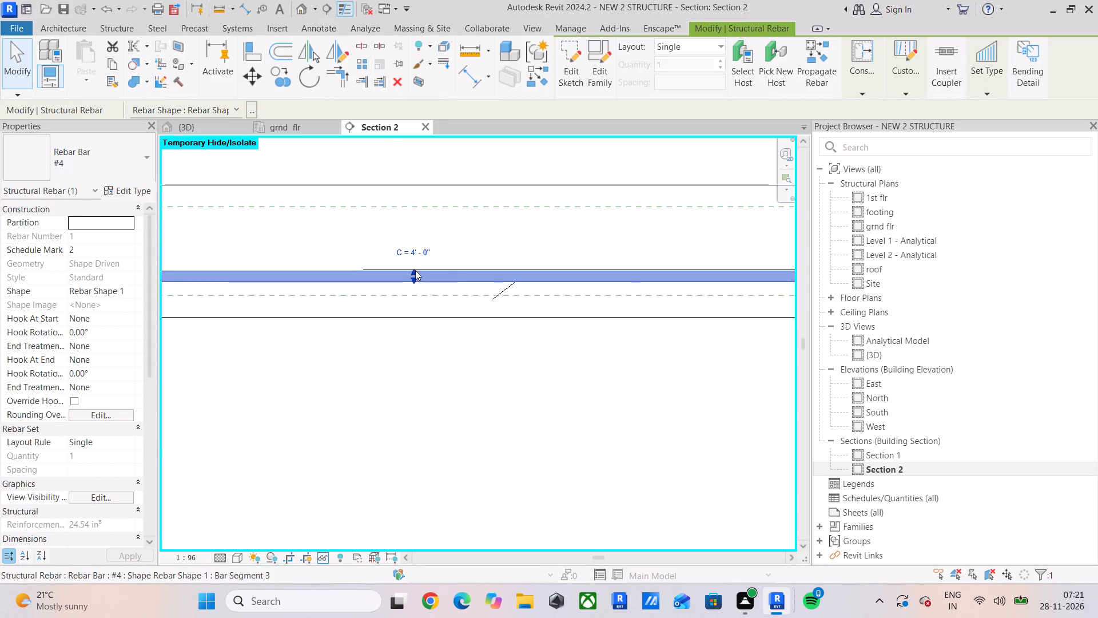
{"action": "left_click_drag", "start_coordinate": [415, 270], "coordinate": [415, 264]}
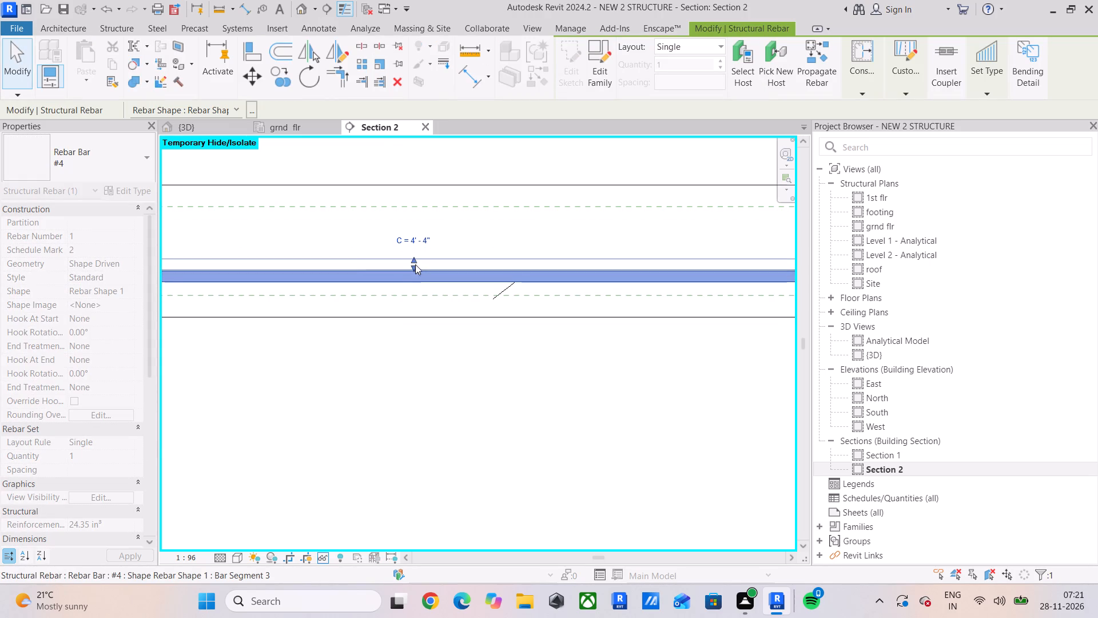
{"action": "scroll", "coordinate": [415, 267], "scroll_direction": "up", "scroll_amount": 5}
{"action": "scroll", "coordinate": [370, 286], "scroll_direction": "up", "scroll_amount": 4}
{"action": "left_click", "coordinate": [370, 286]}
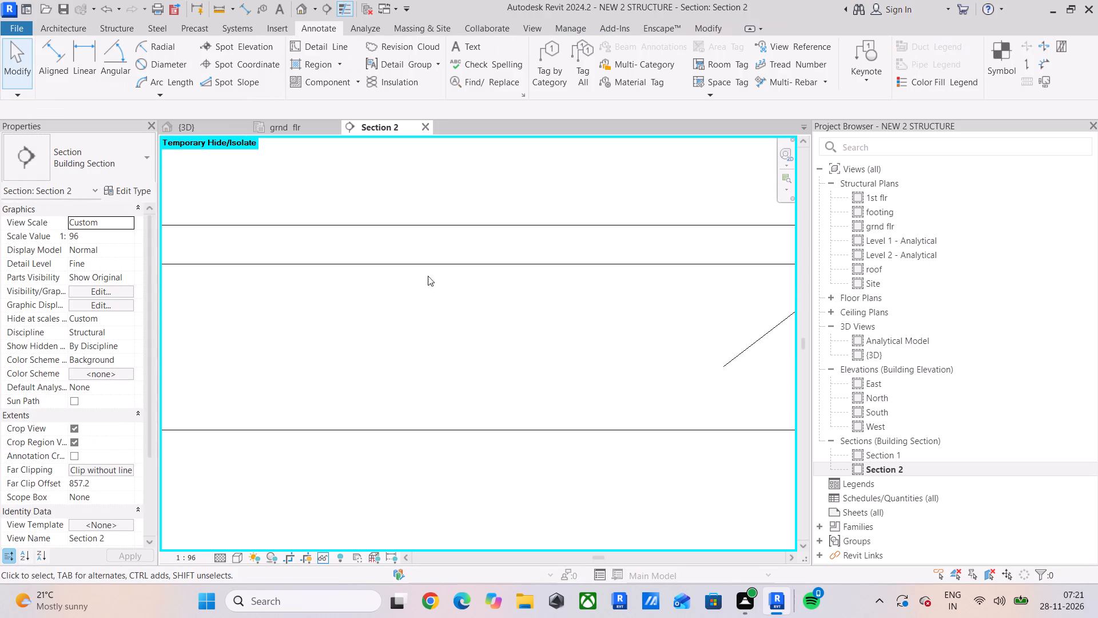
Delete the horizontal helper detail line.
{"action": "scroll", "coordinate": [435, 273], "scroll_direction": "down", "scroll_amount": 10}
{"action": "middle_click_drag", "start_coordinate": [479, 286], "coordinate": [107, 287]}
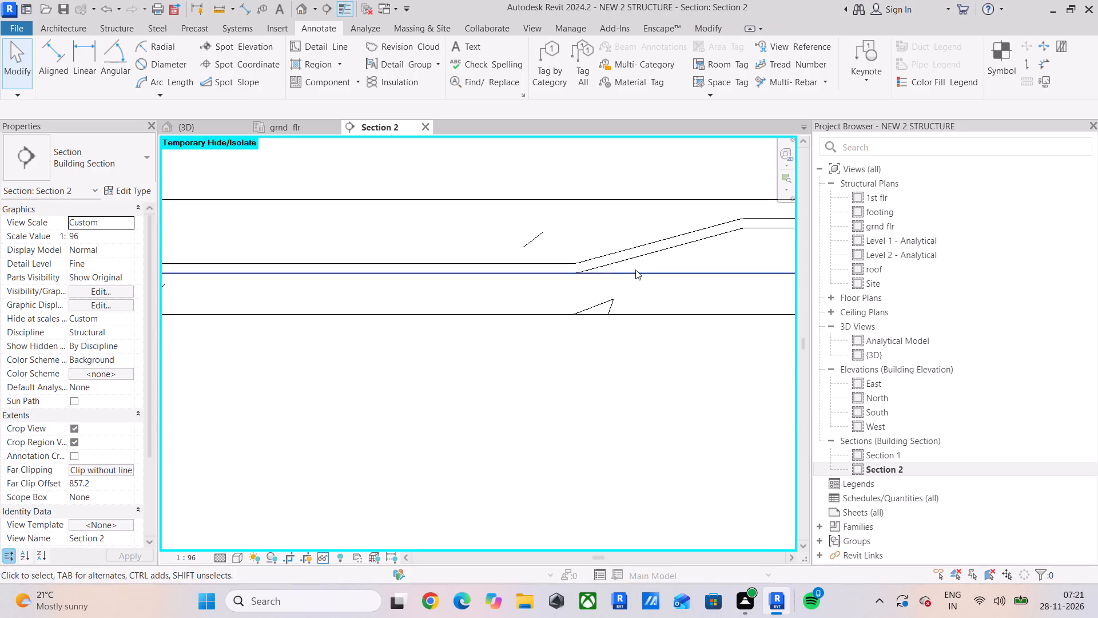
{"action": "scroll", "coordinate": [635, 270], "scroll_direction": "up", "scroll_amount": 3}
{"action": "left_click", "coordinate": [628, 275]}
{"action": "key", "text": "Delete"}
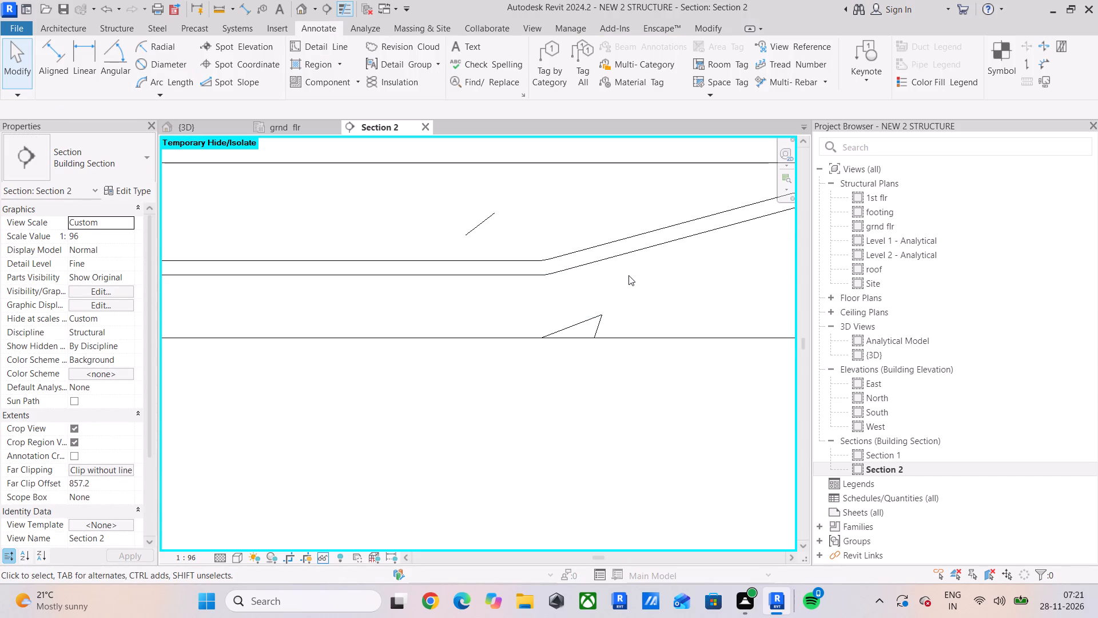
In the grnd flr plan, move the Section 1 line to between grids B and C.
{"action": "scroll", "coordinate": [627, 274], "scroll_direction": "down", "scroll_amount": 14}
{"action": "middle_click_drag", "start_coordinate": [627, 277], "coordinate": [522, 325]}
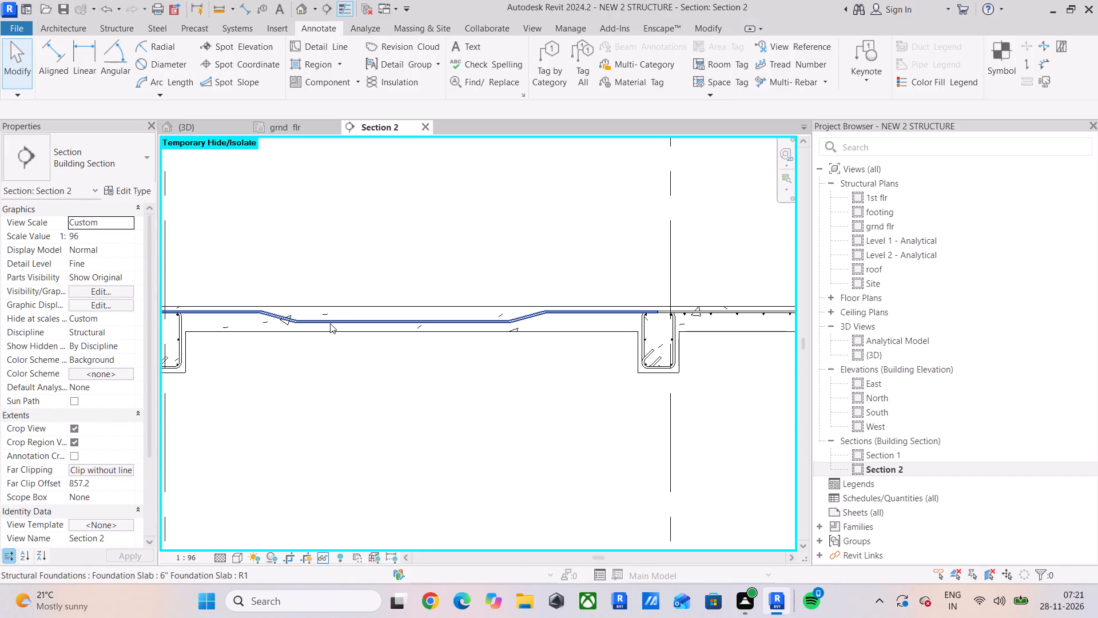
{"action": "left_click", "coordinate": [330, 323]}
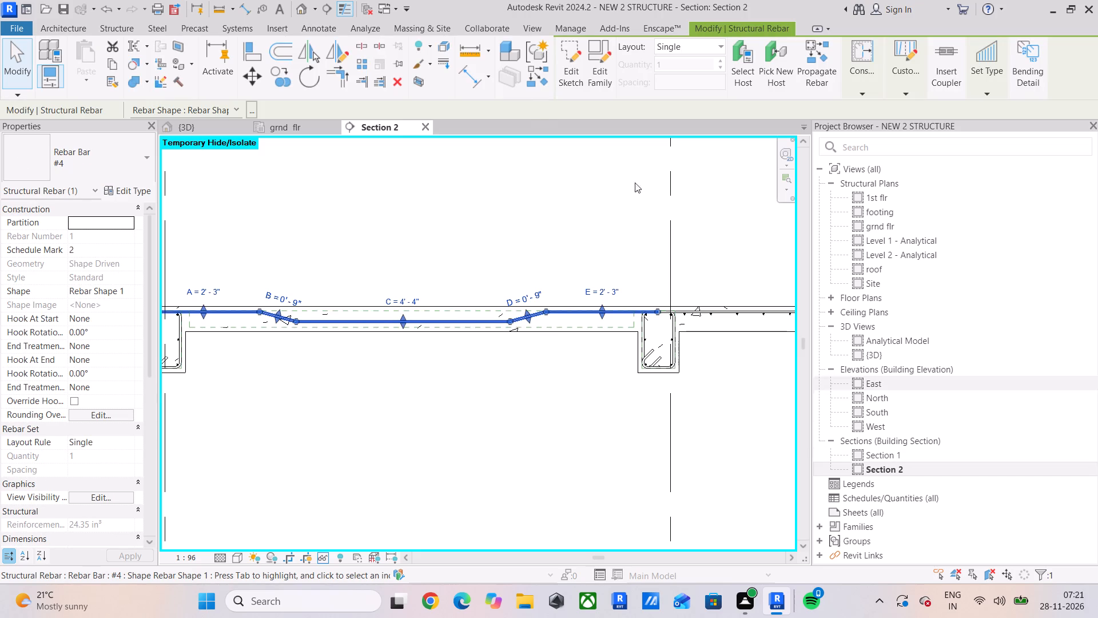
{"action": "left_click", "coordinate": [301, 126]}
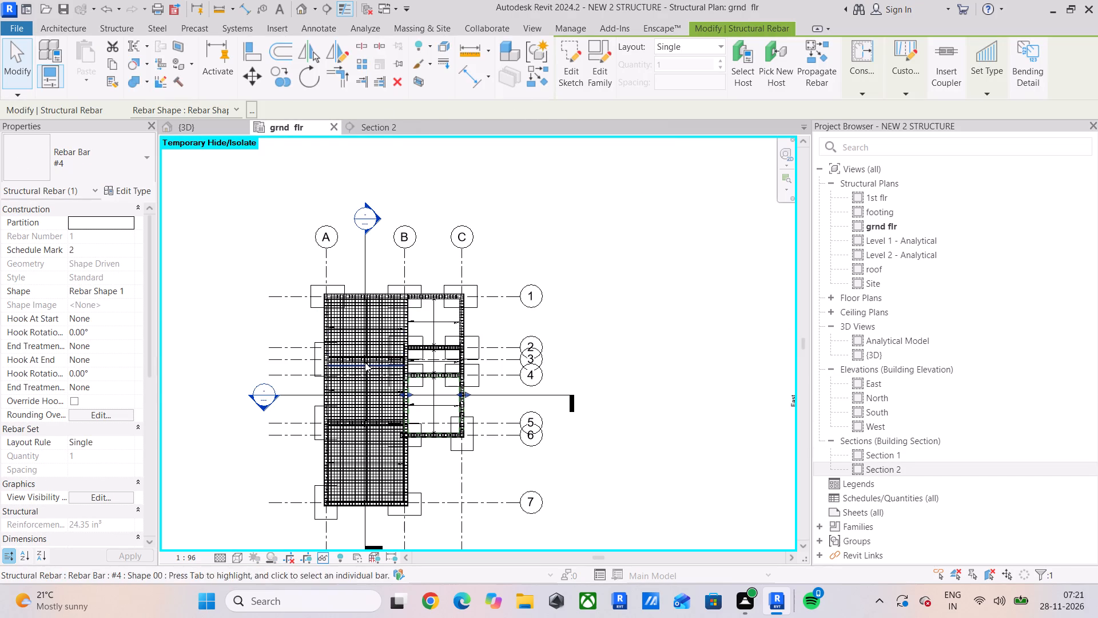
{"action": "left_click", "coordinate": [361, 256]}
{"action": "left_click_drag", "start_coordinate": [365, 266], "coordinate": [383, 267]}
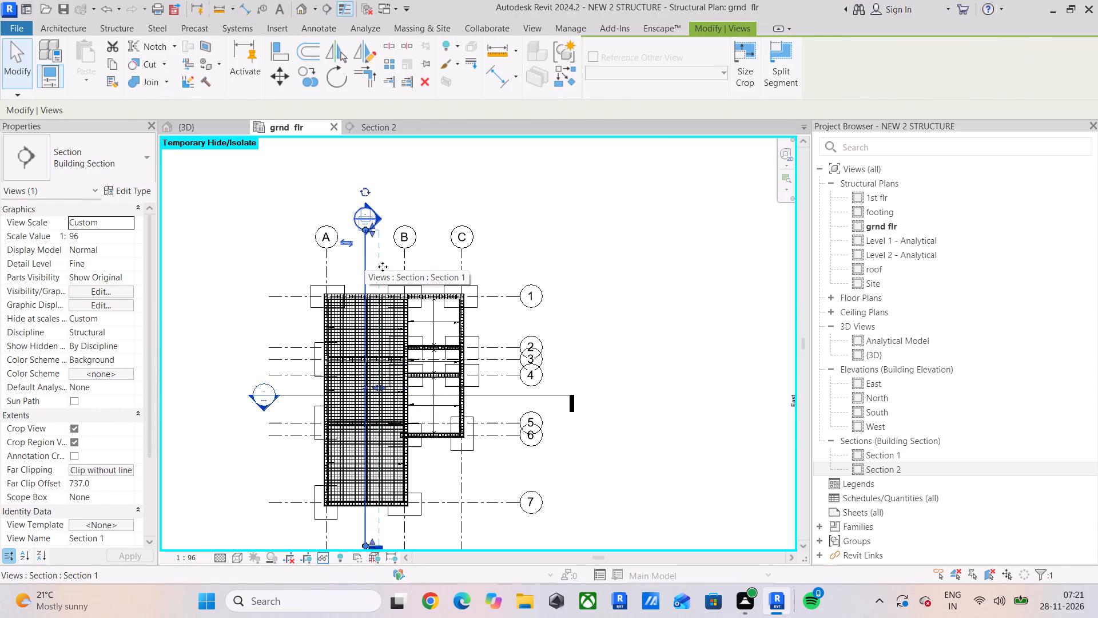
{"action": "left_click_drag", "start_coordinate": [383, 267], "coordinate": [427, 260]}
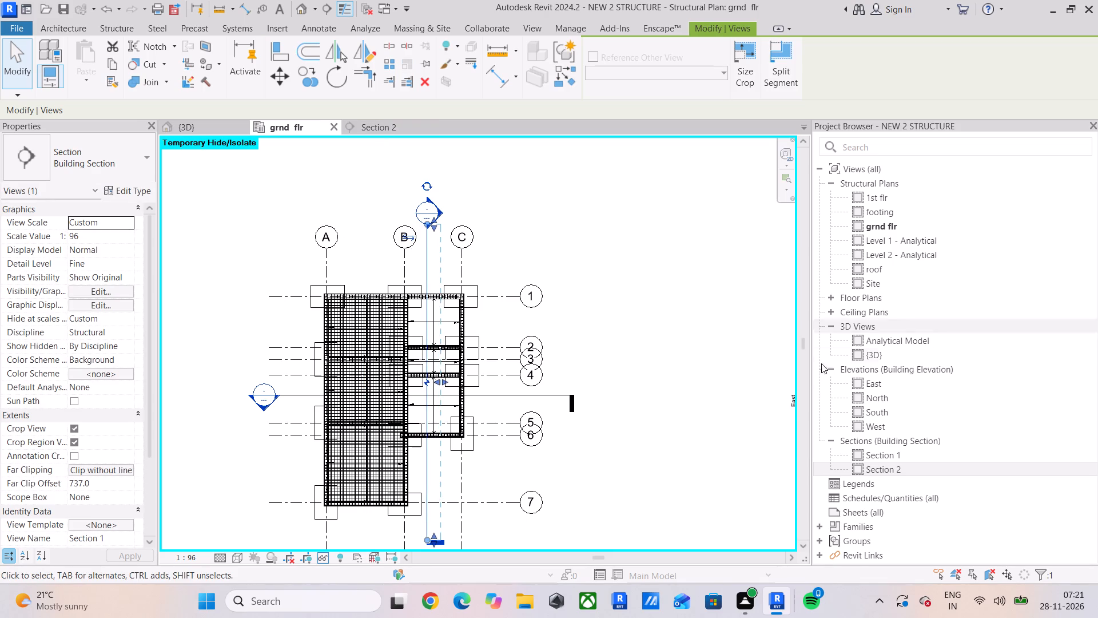
Open the Section 1 view and temporarily hide the linked NEW2.rvt model.
{"action": "double_click", "coordinate": [900, 454]}
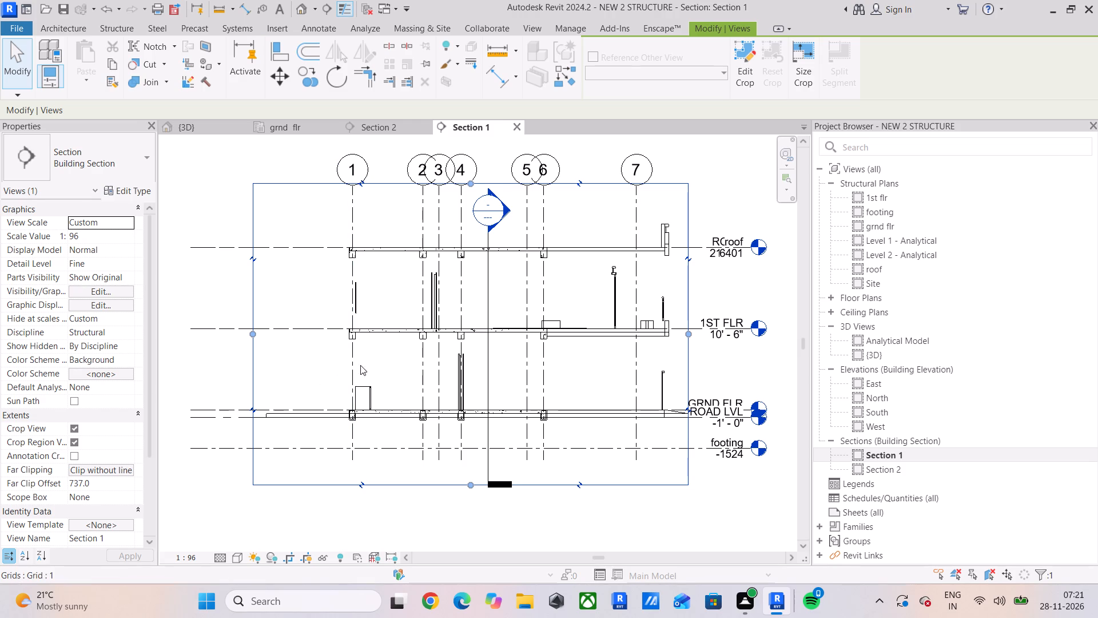
{"action": "left_click", "coordinate": [453, 361]}
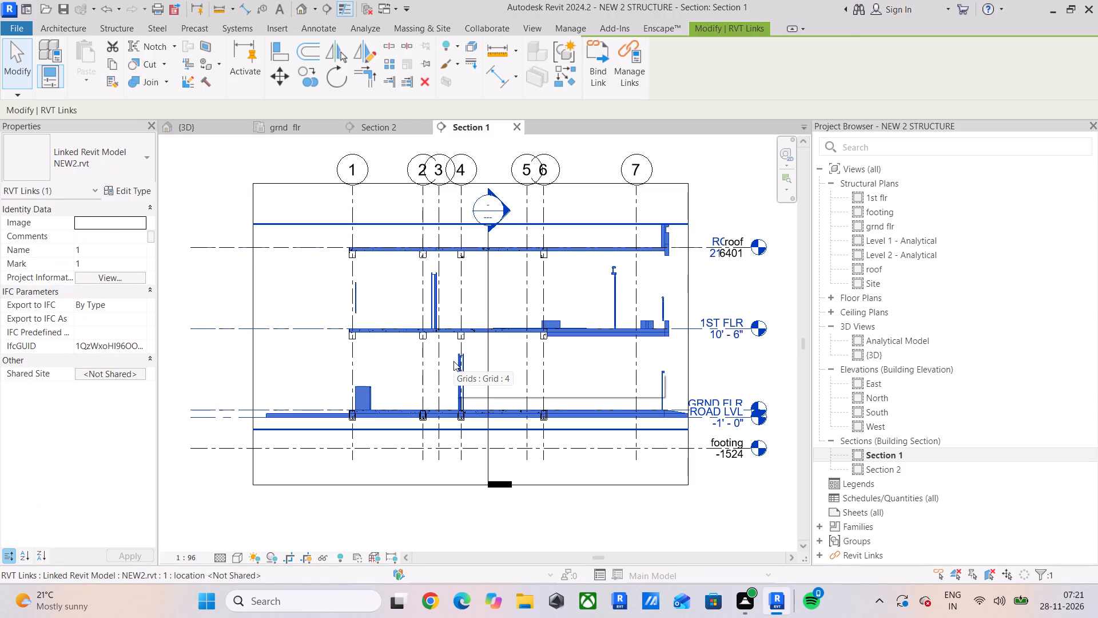
{"action": "type", "text": "hh"}
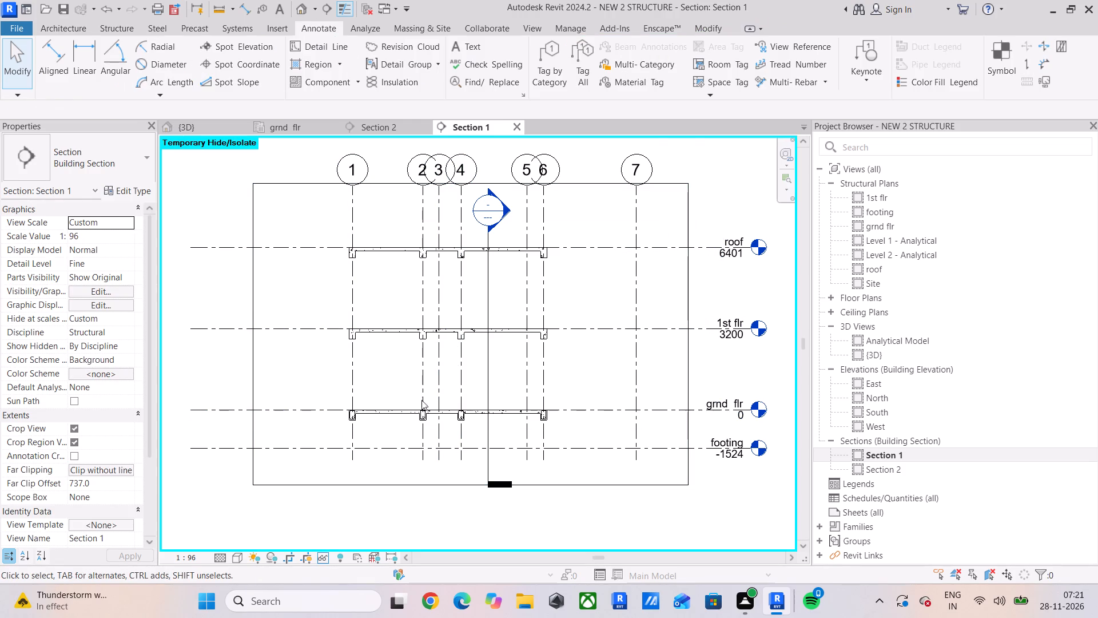
Locate the new bent bar in Section 1's ground floor slab by selecting it in Section 2.
{"action": "scroll", "coordinate": [403, 411], "scroll_direction": "up", "scroll_amount": 6}
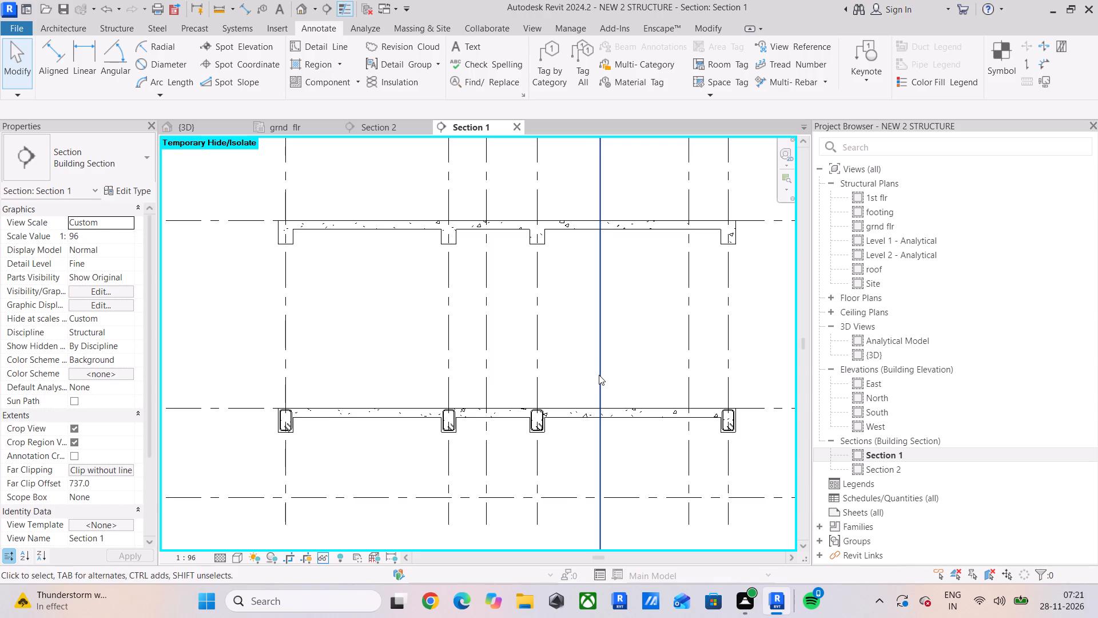
{"action": "scroll", "coordinate": [599, 375], "scroll_direction": "up", "scroll_amount": 6}
{"action": "middle_click_drag", "start_coordinate": [408, 415], "coordinate": [708, 352]}
{"action": "scroll", "coordinate": [540, 359], "scroll_direction": "down", "scroll_amount": 6}
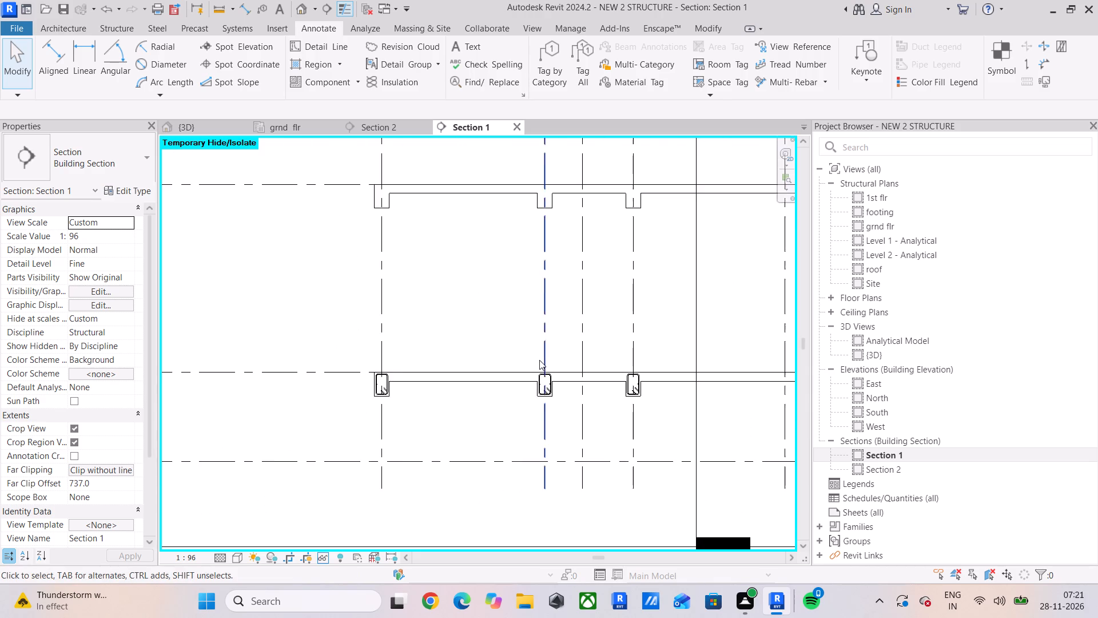
{"action": "scroll", "coordinate": [539, 360], "scroll_direction": "down", "scroll_amount": 4}
{"action": "middle_click_drag", "start_coordinate": [541, 358], "coordinate": [425, 387]}
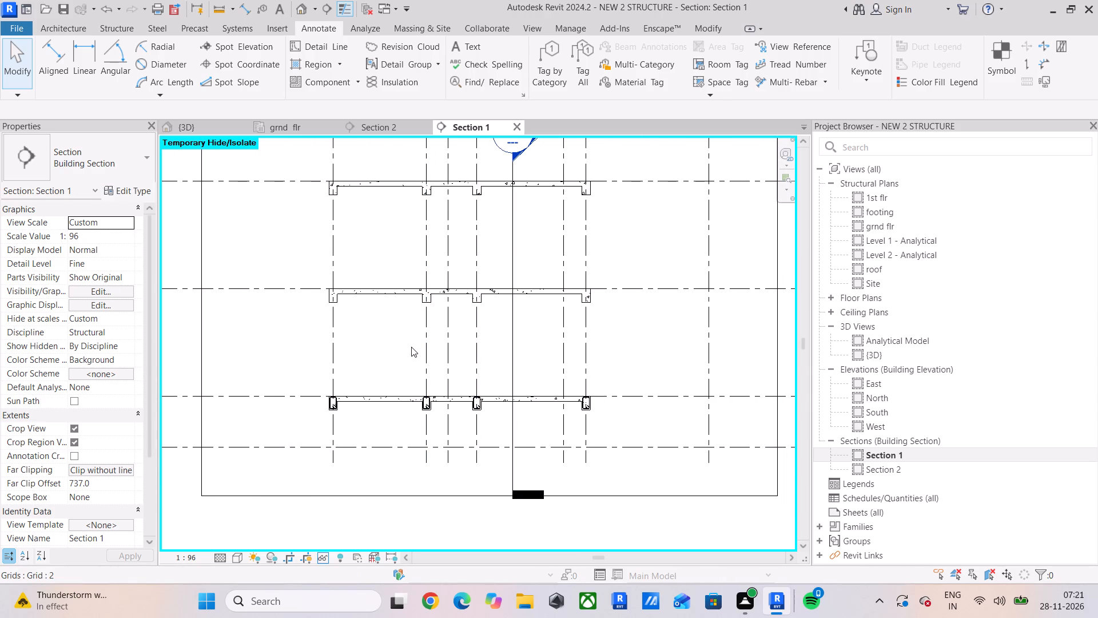
{"action": "left_click", "coordinate": [398, 133]}
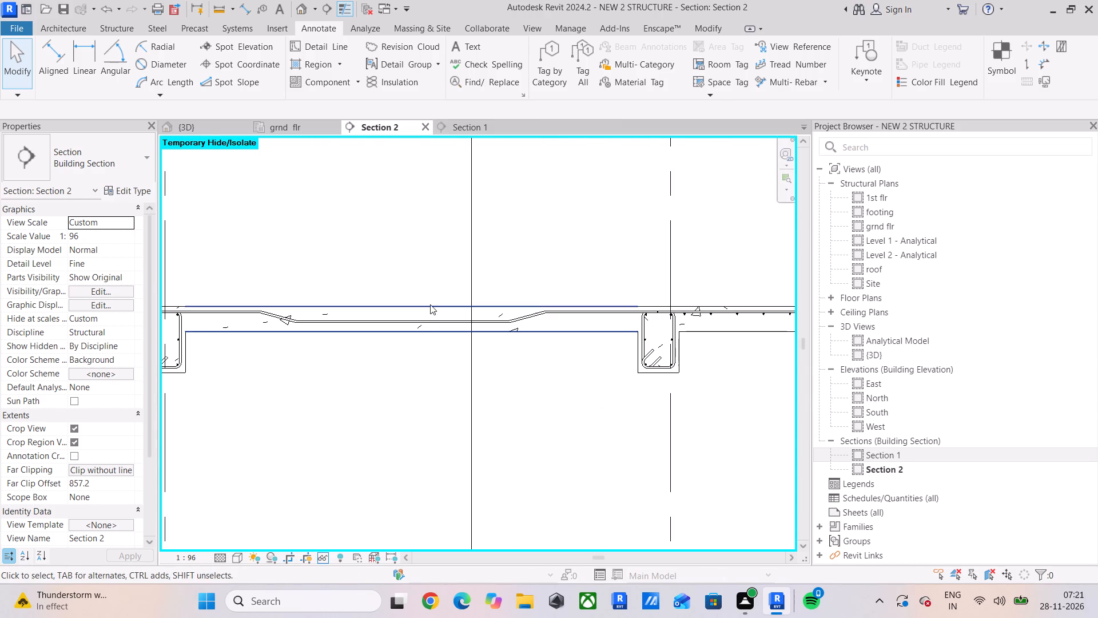
{"action": "left_click", "coordinate": [425, 316]}
{"action": "left_click", "coordinate": [487, 129]}
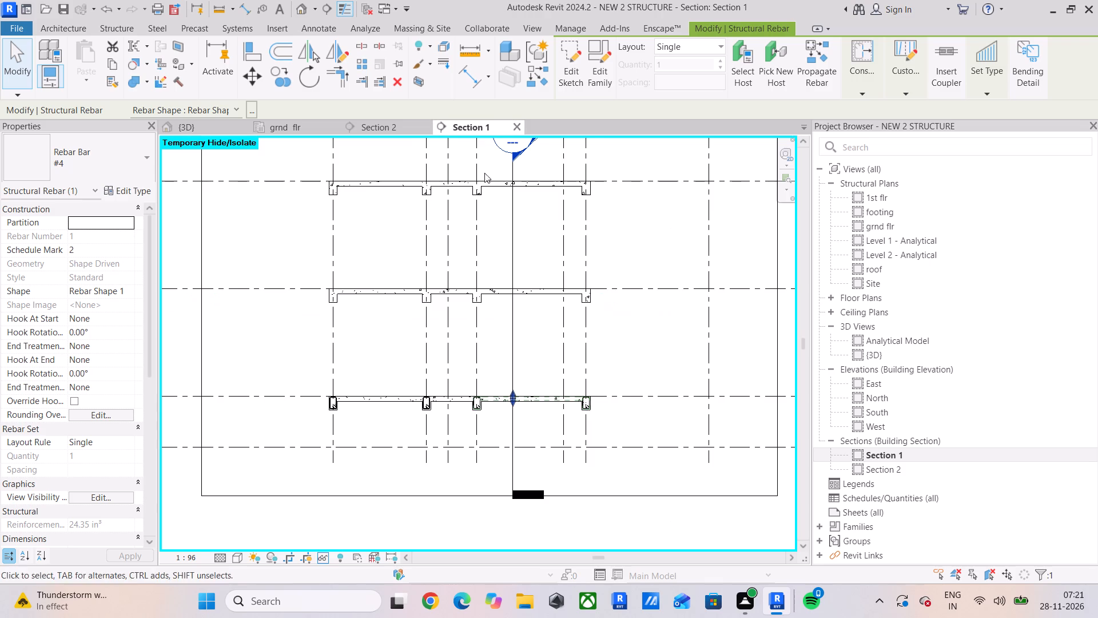
{"action": "scroll", "coordinate": [529, 415], "scroll_direction": "up", "scroll_amount": 12}
{"action": "scroll", "coordinate": [474, 378], "scroll_direction": "up", "scroll_amount": 12}
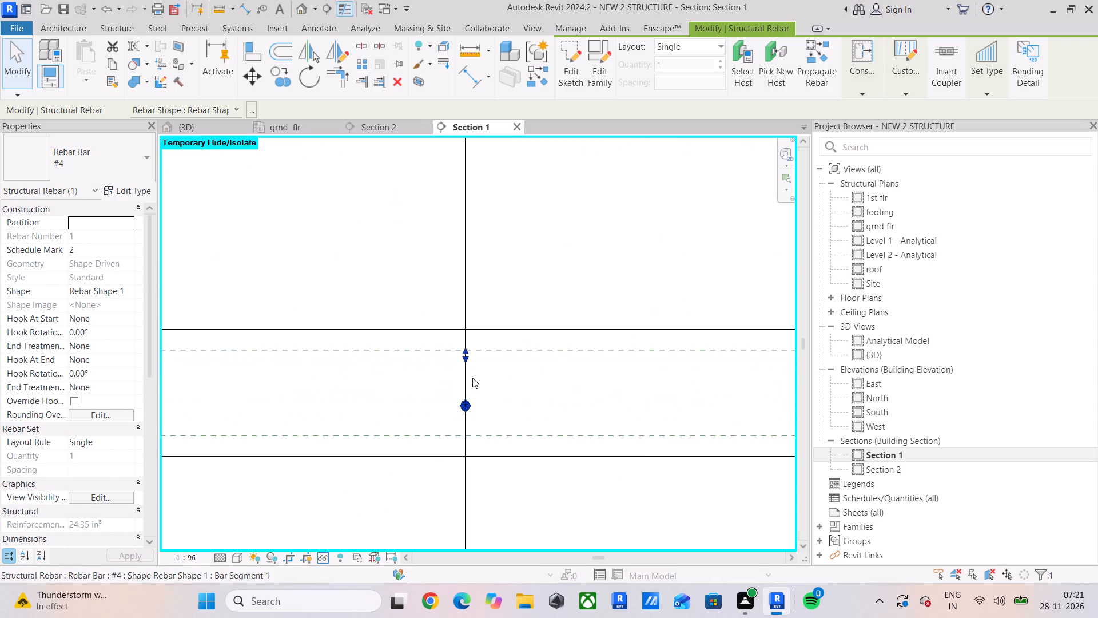
{"action": "scroll", "coordinate": [472, 378], "scroll_direction": "up", "scroll_amount": 7}
{"action": "scroll", "coordinate": [472, 378], "scroll_direction": "down", "scroll_amount": 13}
{"action": "left_click", "coordinate": [531, 381]}
{"action": "scroll", "coordinate": [531, 381], "scroll_direction": "down", "scroll_amount": 5}
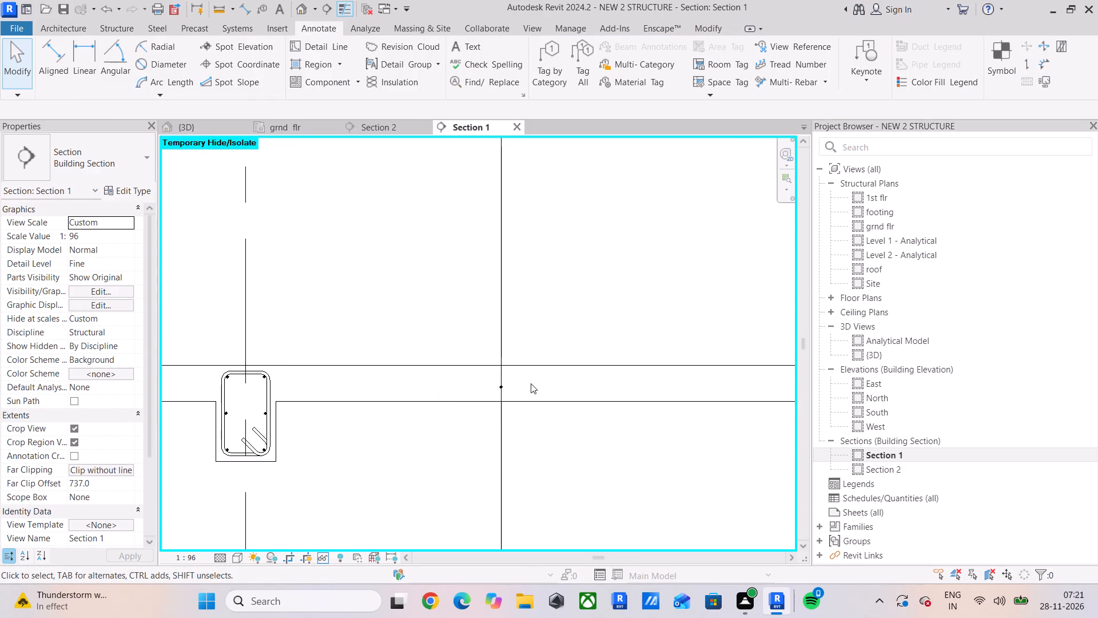
Move the bent bar horizontally about 900 mm in Section 1, placing it in the slab just beside the grid 4 beam.
{"action": "left_click", "coordinate": [506, 385]}
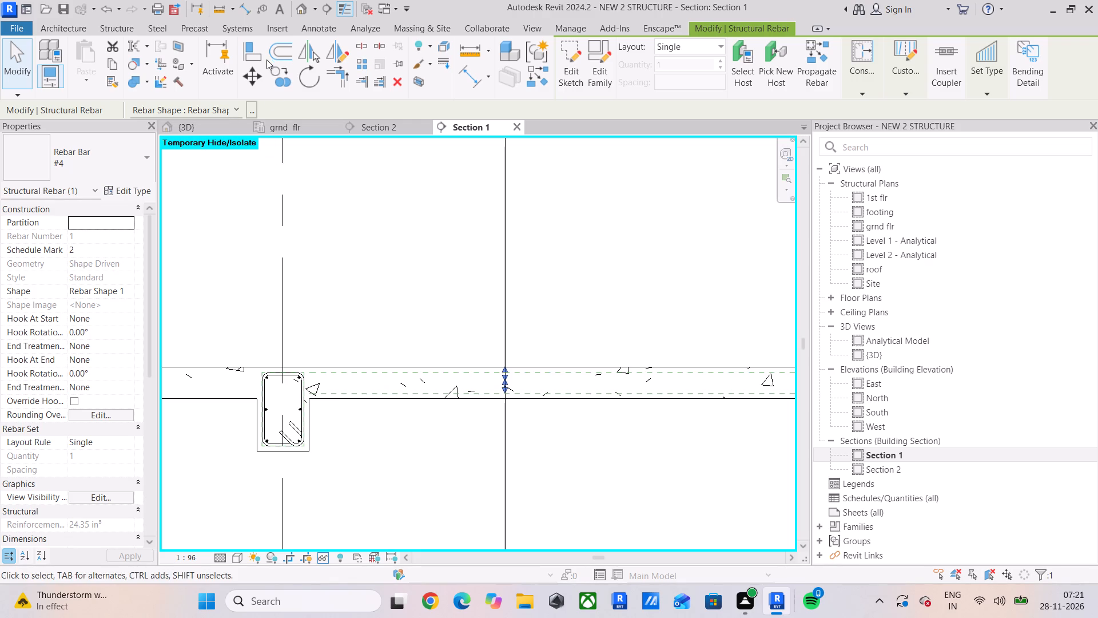
{"action": "left_click", "coordinate": [255, 71]}
{"action": "scroll", "coordinate": [499, 368], "scroll_direction": "up", "scroll_amount": 5}
{"action": "scroll", "coordinate": [498, 424], "scroll_direction": "up", "scroll_amount": 5}
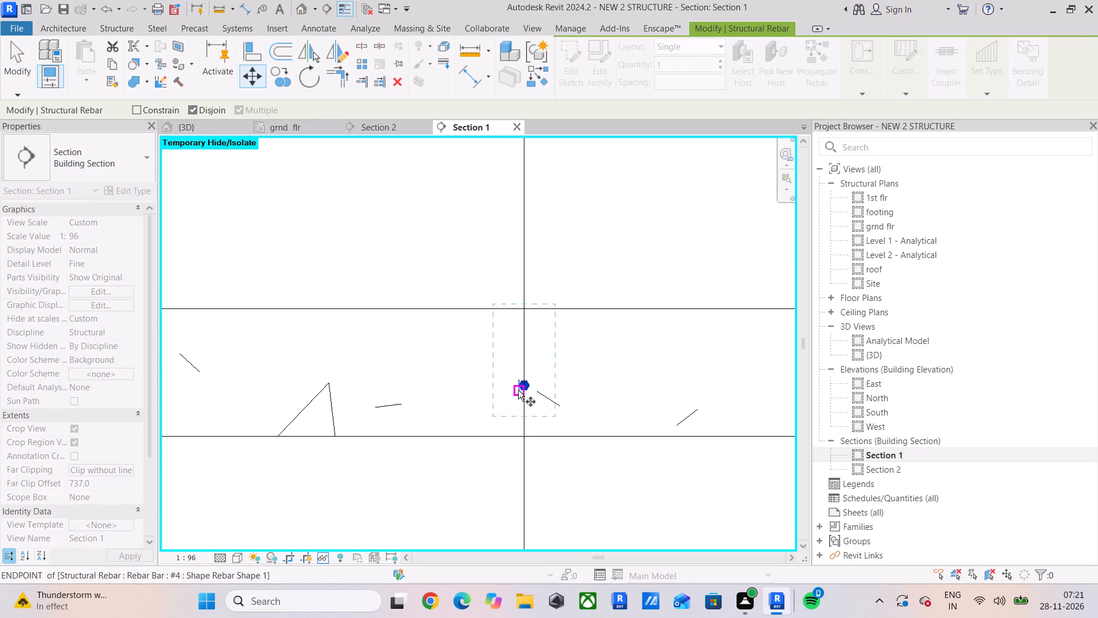
{"action": "scroll", "coordinate": [523, 386], "scroll_direction": "up", "scroll_amount": 4}
{"action": "left_click", "coordinate": [526, 385]}
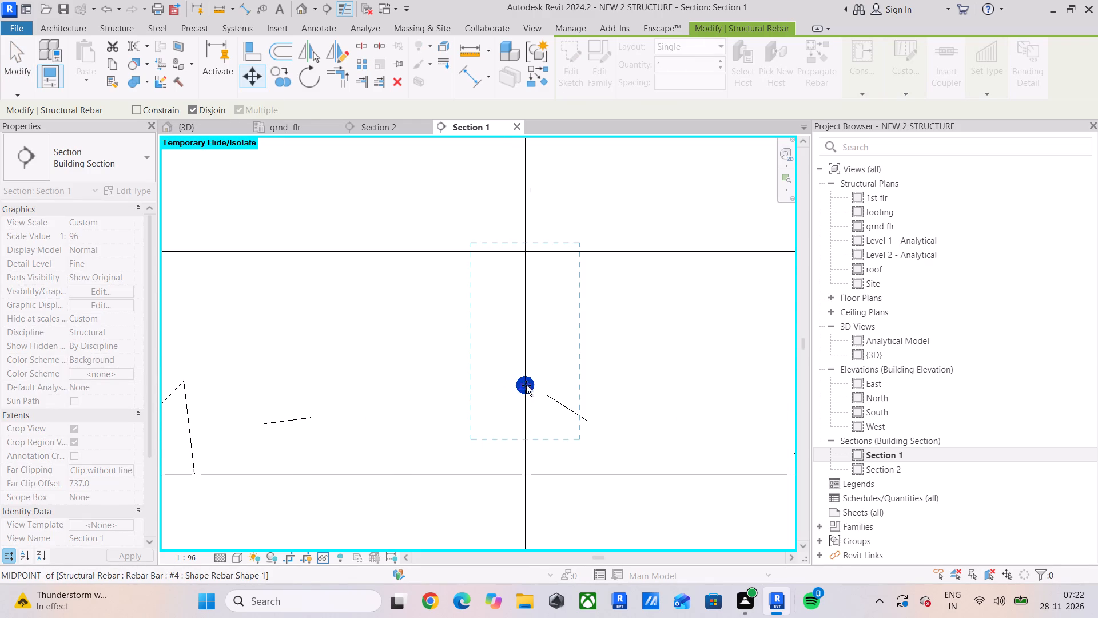
{"action": "scroll", "coordinate": [276, 386], "scroll_direction": "down", "scroll_amount": 5}
{"action": "middle_click_drag", "start_coordinate": [276, 386], "coordinate": [587, 363]}
{"action": "scroll", "coordinate": [401, 364], "scroll_direction": "down", "scroll_amount": 3}
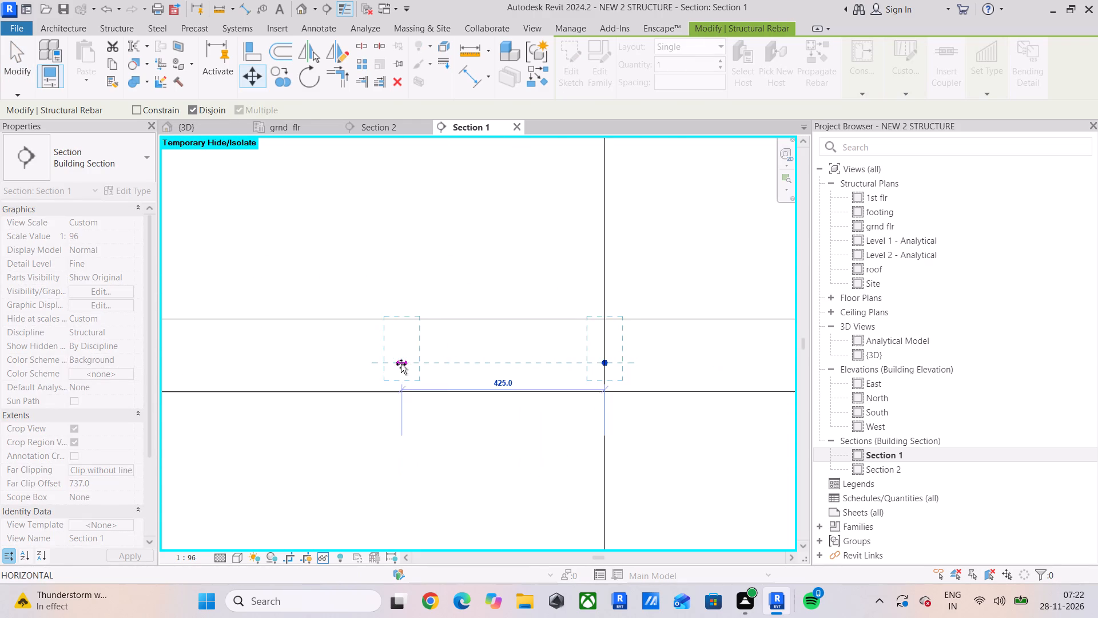
{"action": "middle_click_drag", "start_coordinate": [401, 364], "coordinate": [635, 358]}
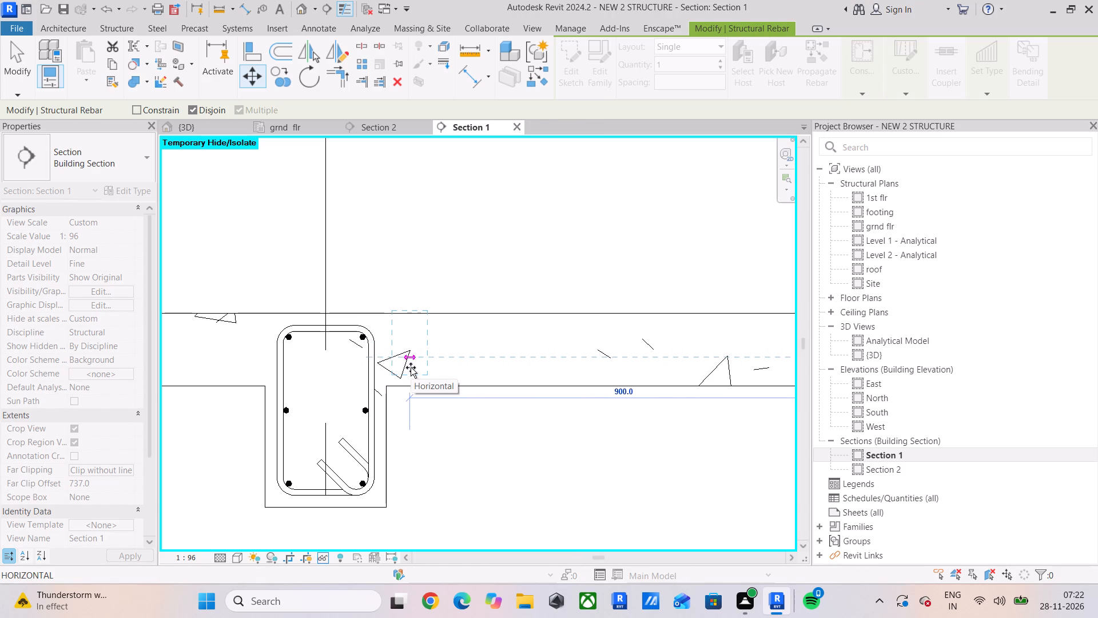
{"action": "left_click", "coordinate": [417, 367]}
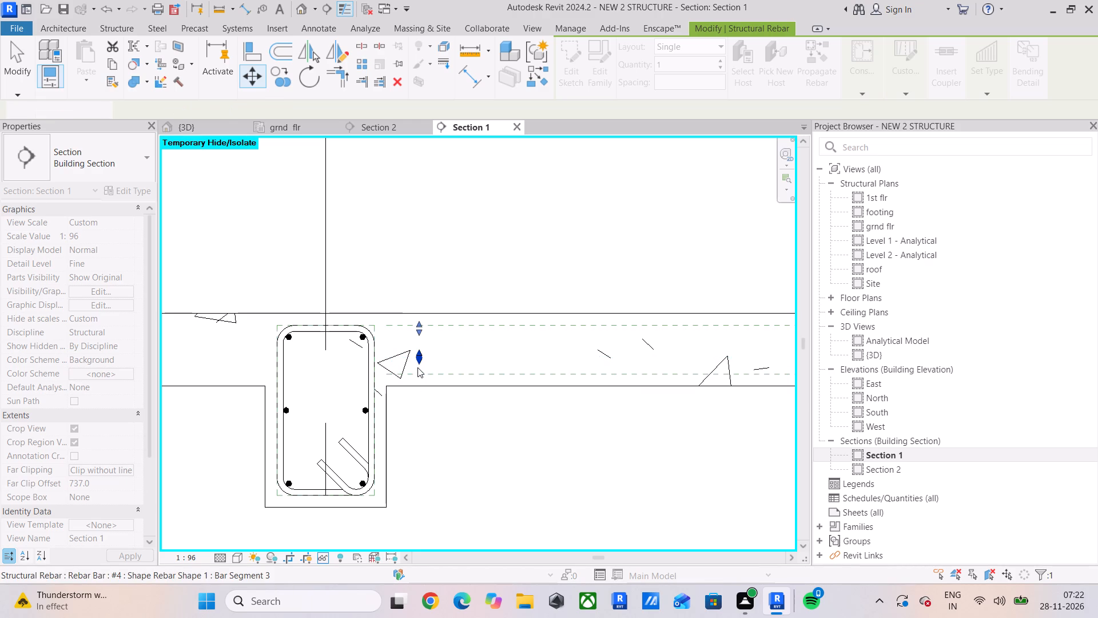
In the grnd flr plan, align the bent bar with the neighbouring slab bar just above the grid 6 beam at grid B.
{"action": "left_click", "coordinate": [277, 130]}
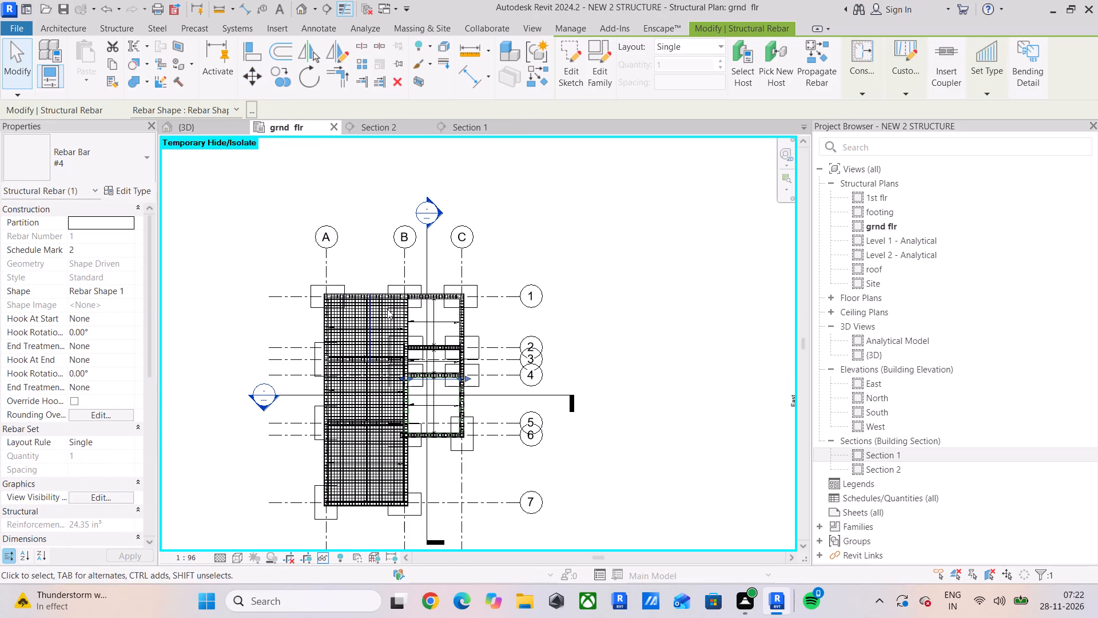
{"action": "scroll", "coordinate": [462, 399], "scroll_direction": "up", "scroll_amount": 7}
{"action": "scroll", "coordinate": [432, 362], "scroll_direction": "up", "scroll_amount": 5}
{"action": "middle_click_drag", "start_coordinate": [423, 360], "coordinate": [602, 369]}
{"action": "scroll", "coordinate": [401, 342], "scroll_direction": "up", "scroll_amount": 6}
{"action": "scroll", "coordinate": [303, 346], "scroll_direction": "up", "scroll_amount": 4}
{"action": "middle_click_drag", "start_coordinate": [302, 345], "coordinate": [297, 369]}
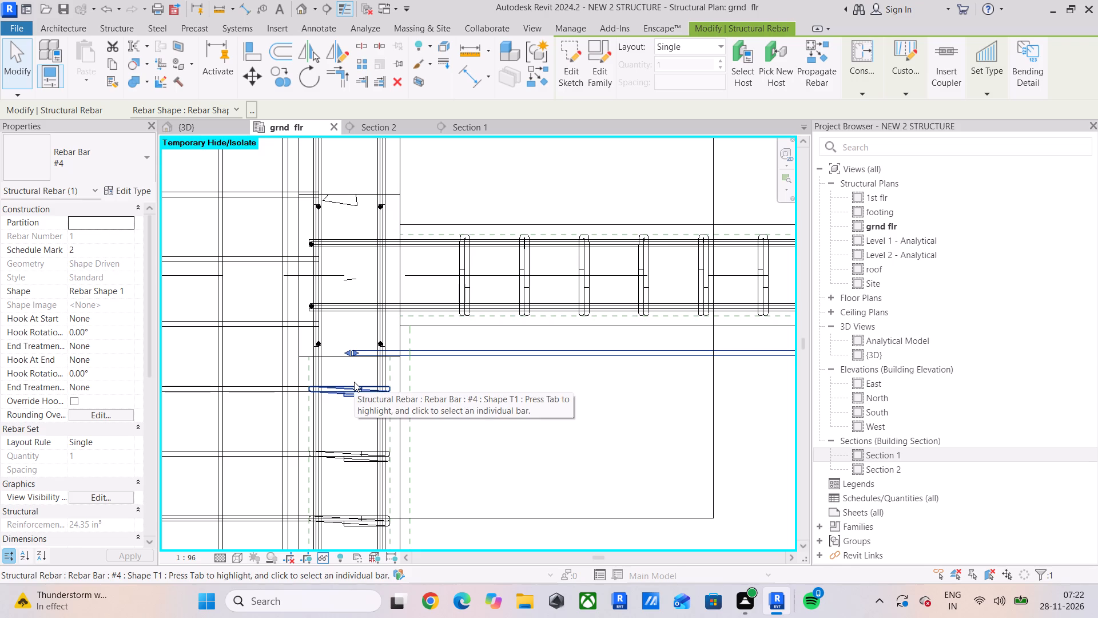
{"action": "scroll", "coordinate": [355, 381], "scroll_direction": "down", "scroll_amount": 11}
{"action": "middle_click_drag", "start_coordinate": [454, 421], "coordinate": [487, 183]}
{"action": "scroll", "coordinate": [449, 388], "scroll_direction": "up", "scroll_amount": 5}
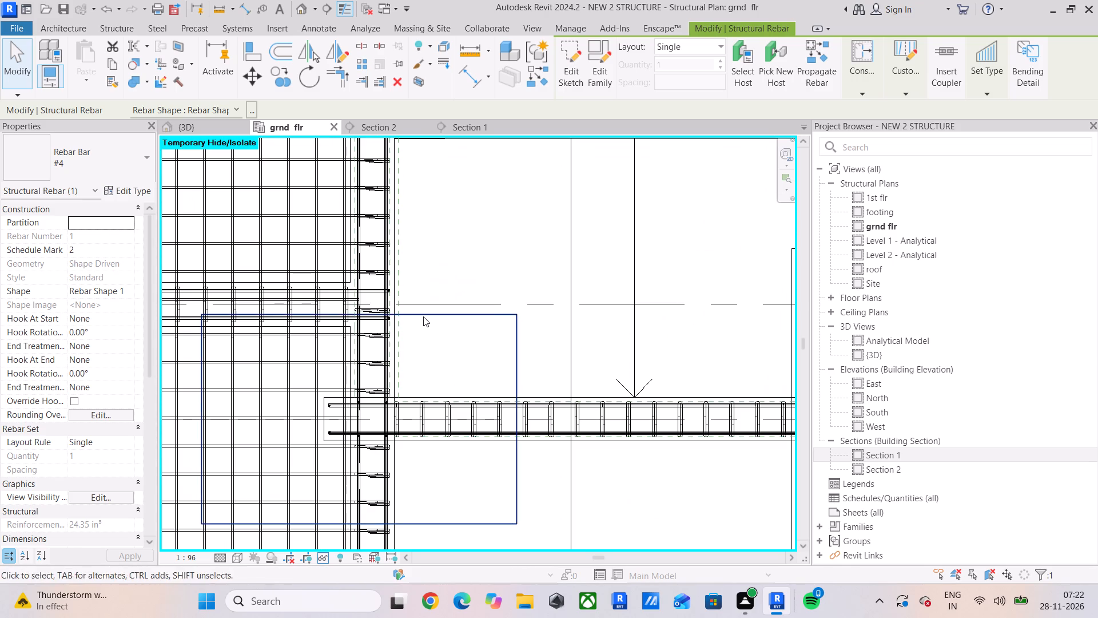
{"action": "scroll", "coordinate": [397, 407], "scroll_direction": "up", "scroll_amount": 5}
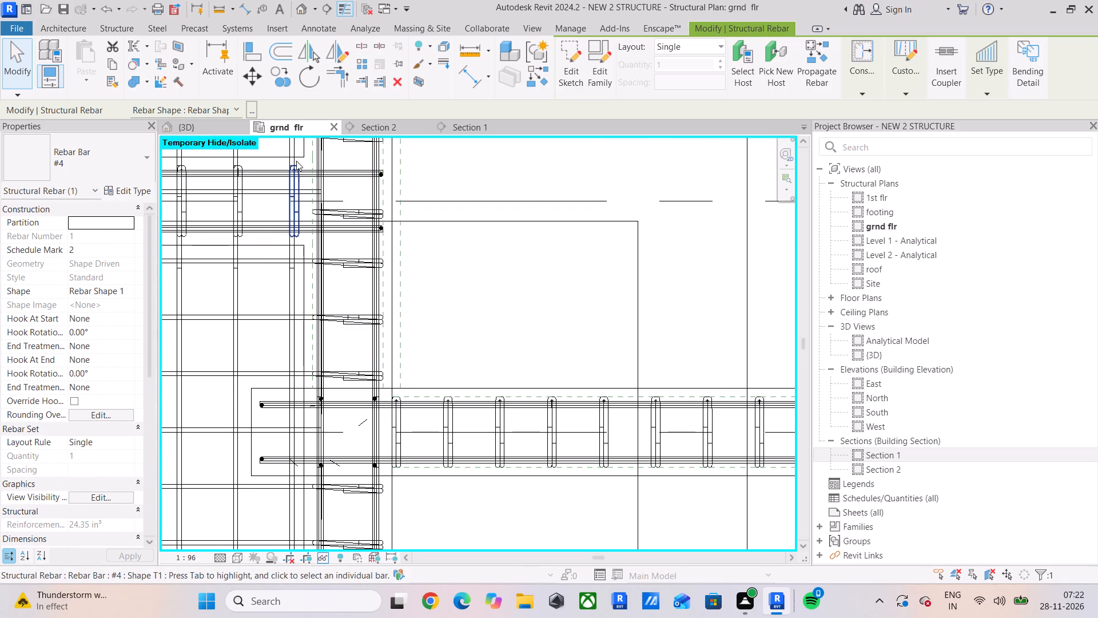
{"action": "left_click", "coordinate": [256, 61]}
{"action": "scroll", "coordinate": [228, 408], "scroll_direction": "up", "scroll_amount": 4}
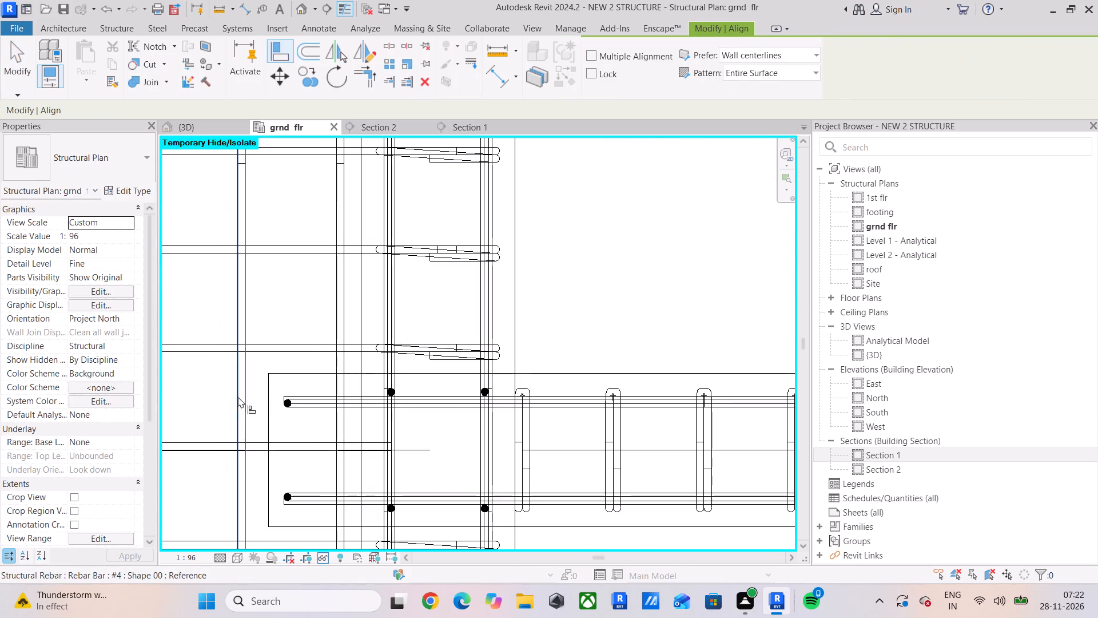
{"action": "left_click", "coordinate": [284, 356]}
{"action": "scroll", "coordinate": [412, 337], "scroll_direction": "down", "scroll_amount": 11}
{"action": "middle_click_drag", "start_coordinate": [533, 298], "coordinate": [416, 541]}
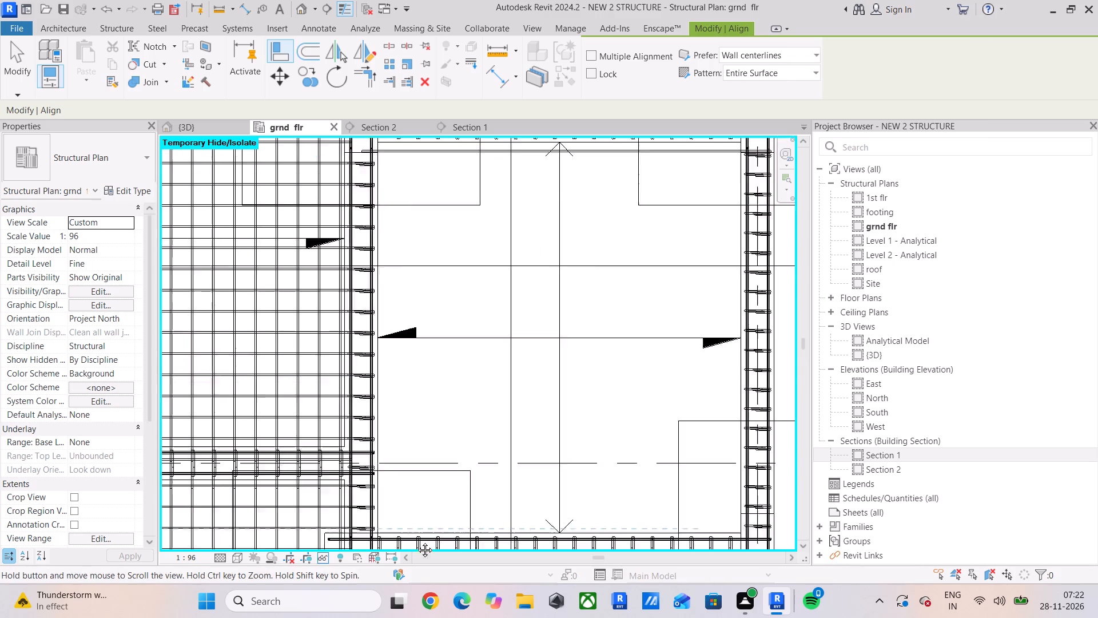
{"action": "middle_click_drag", "start_coordinate": [416, 541], "coordinate": [416, 547]}
{"action": "middle_click_drag", "start_coordinate": [471, 411], "coordinate": [457, 455]}
{"action": "scroll", "coordinate": [411, 286], "scroll_direction": "up", "scroll_amount": 5}
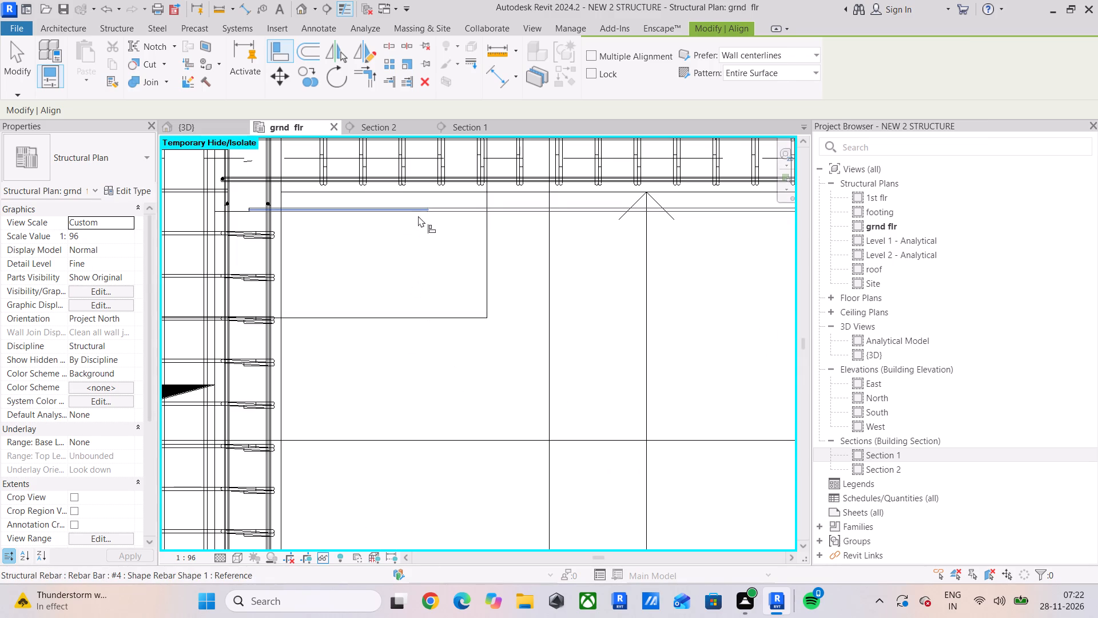
{"action": "scroll", "coordinate": [417, 220], "scroll_direction": "up", "scroll_amount": 3}
{"action": "left_click", "coordinate": [424, 212]}
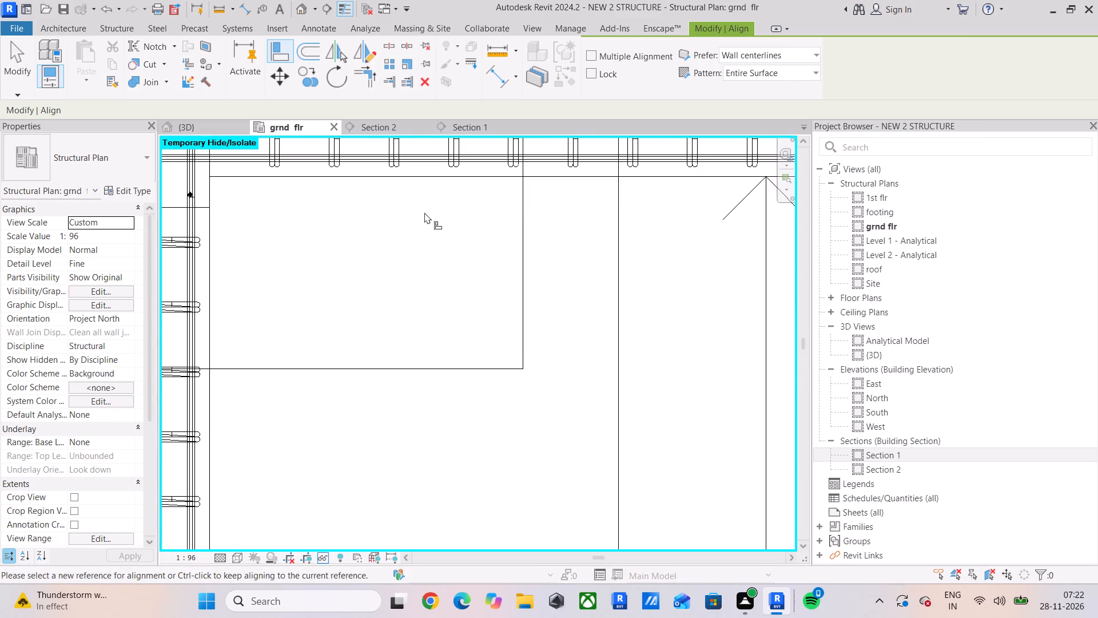
{"action": "scroll", "coordinate": [441, 455], "scroll_direction": "down", "scroll_amount": 5}
{"action": "middle_click_drag", "start_coordinate": [443, 454], "coordinate": [463, 235]}
{"action": "scroll", "coordinate": [454, 300], "scroll_direction": "down", "scroll_amount": 5}
{"action": "middle_click_drag", "start_coordinate": [454, 319], "coordinate": [468, 195]}
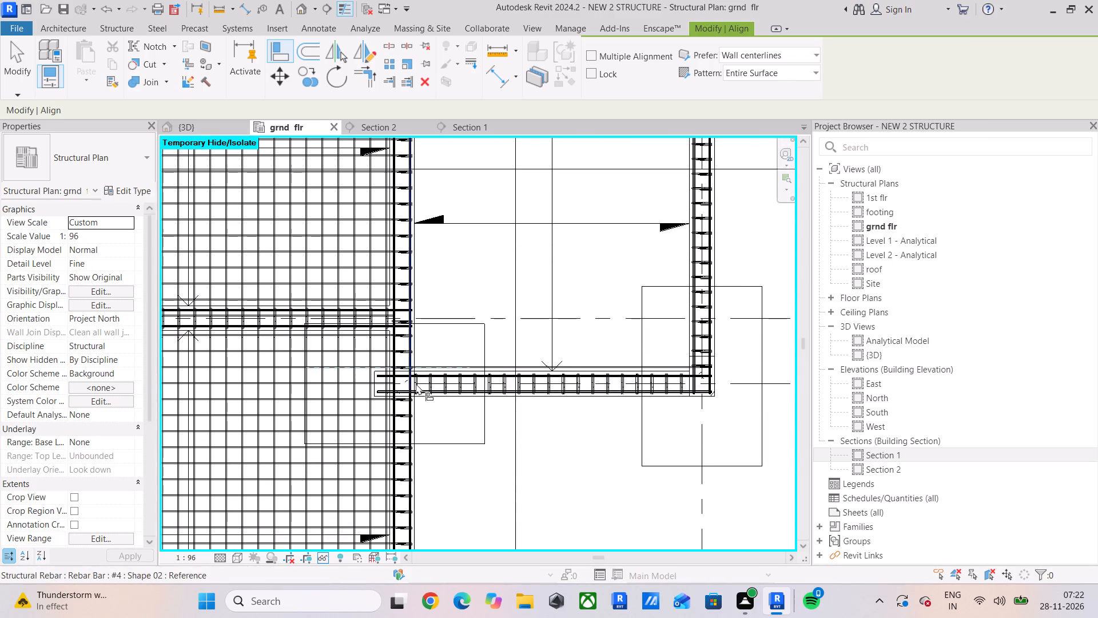
{"action": "scroll", "coordinate": [416, 389], "scroll_direction": "up", "scroll_amount": 5}
{"action": "scroll", "coordinate": [416, 332], "scroll_direction": "up", "scroll_amount": 10}
{"action": "scroll", "coordinate": [431, 366], "scroll_direction": "down", "scroll_amount": 3}
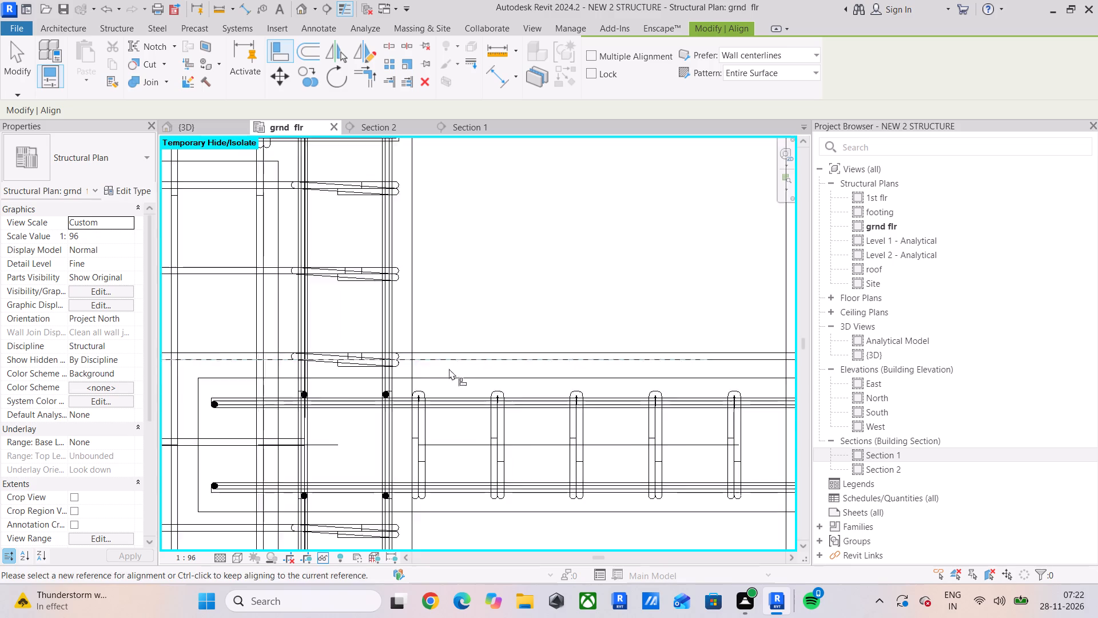
{"action": "scroll", "coordinate": [449, 369], "scroll_direction": "down", "scroll_amount": 8}
{"action": "middle_click_drag", "start_coordinate": [608, 334], "coordinate": [91, 325]}
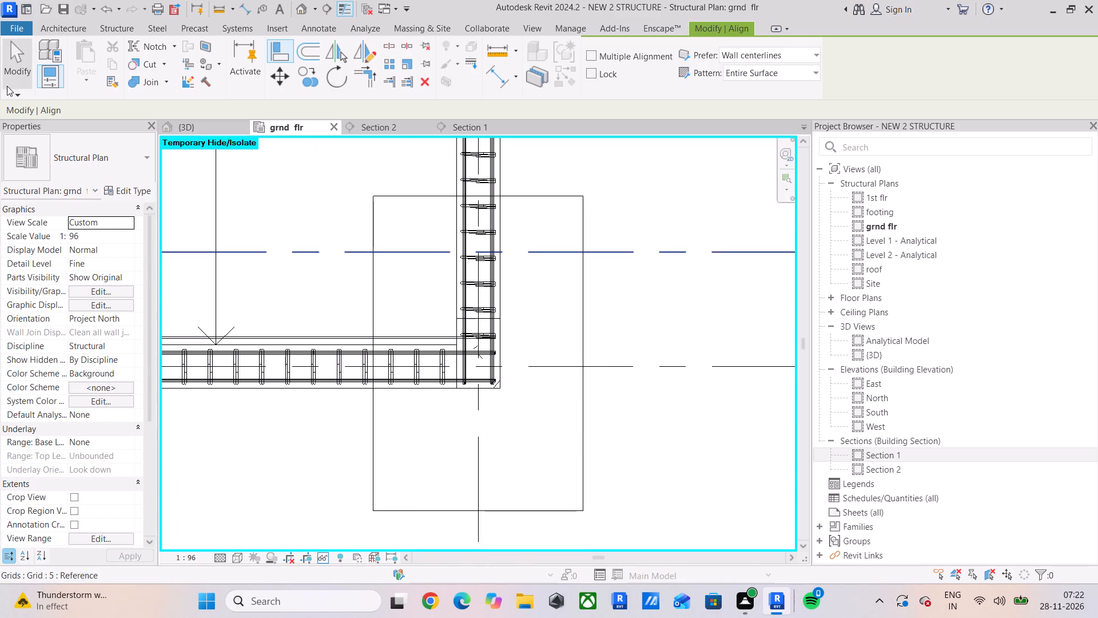
{"action": "left_click", "coordinate": [19, 69]}
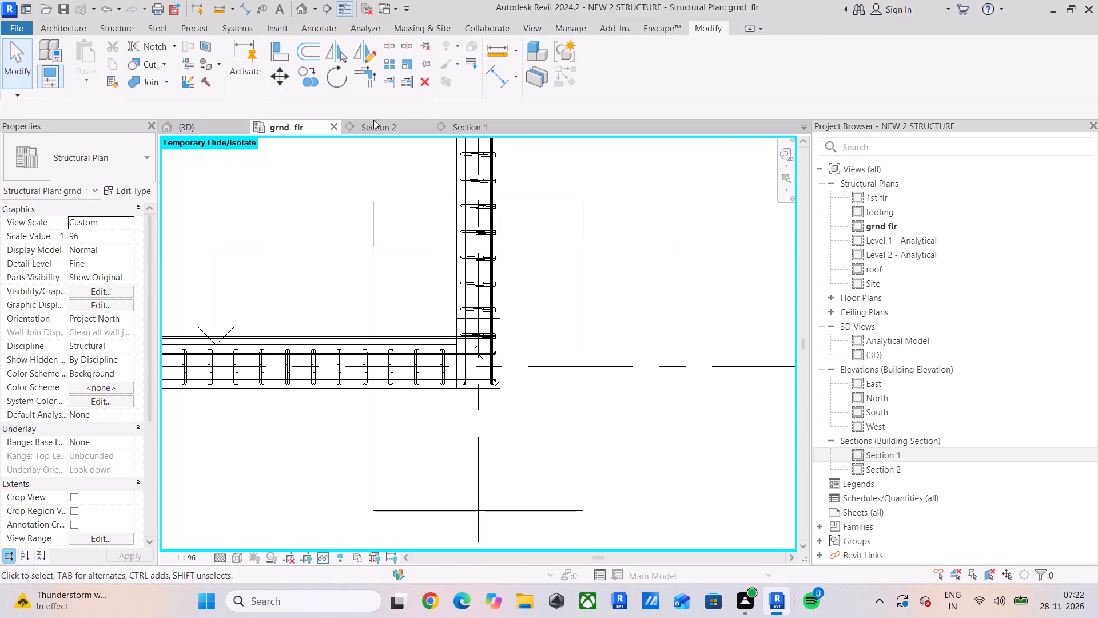
In Section 1, copy the bent bar 160 mm horizontally away from the grid 6 beam.
{"action": "left_click", "coordinate": [337, 338]}
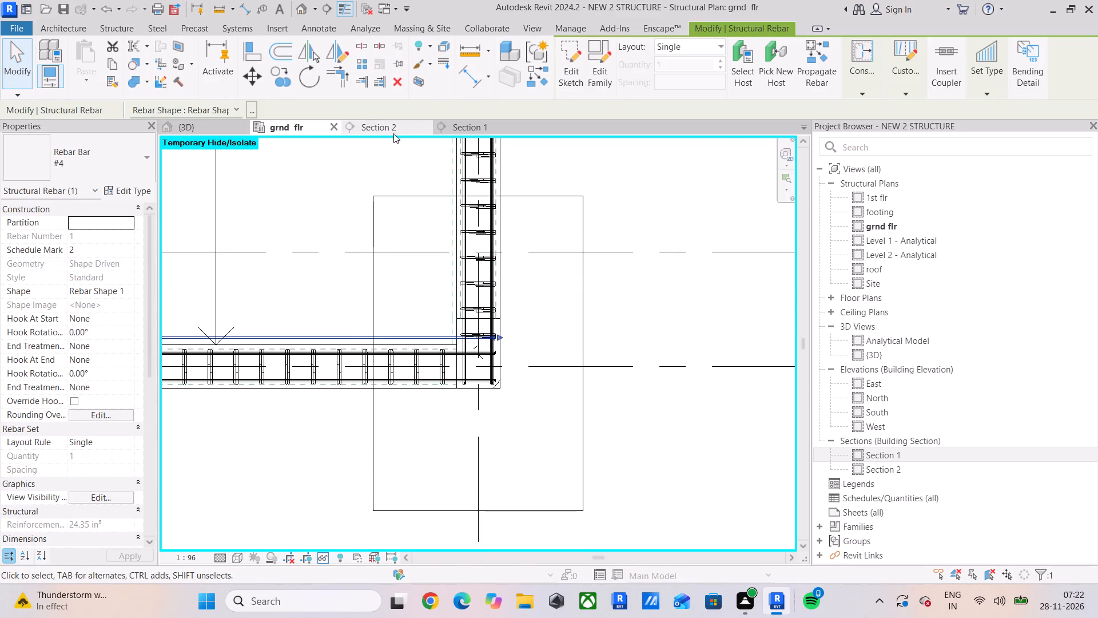
{"action": "left_click", "coordinate": [469, 130]}
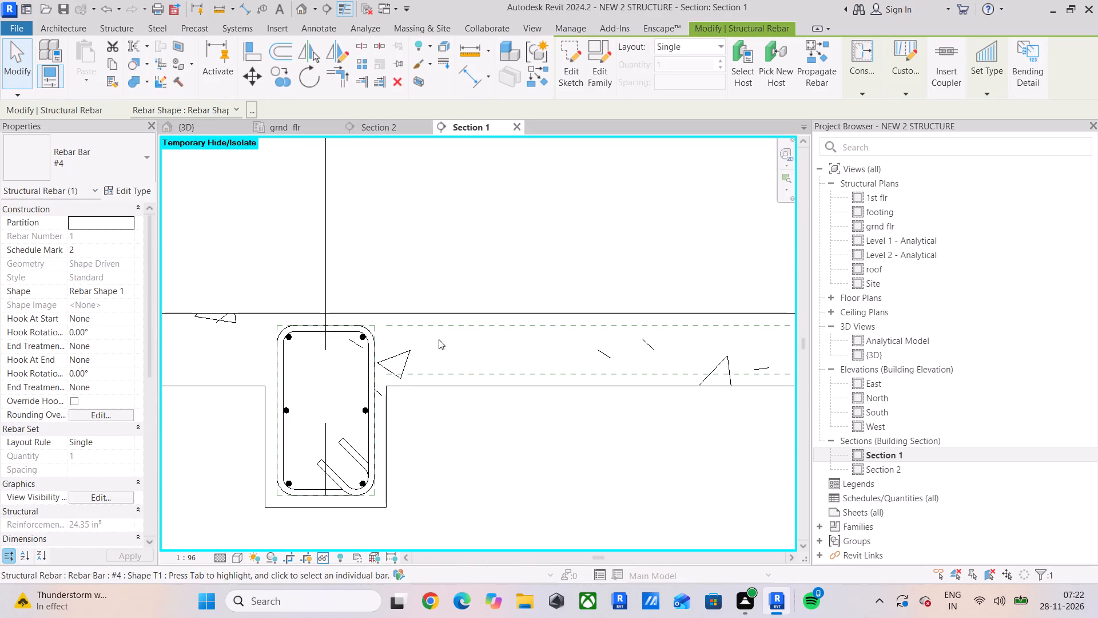
{"action": "scroll", "coordinate": [504, 362], "scroll_direction": "down", "scroll_amount": 5}
{"action": "middle_click_drag", "start_coordinate": [583, 371], "coordinate": [0, 386]}
{"action": "scroll", "coordinate": [533, 381], "scroll_direction": "up", "scroll_amount": 9}
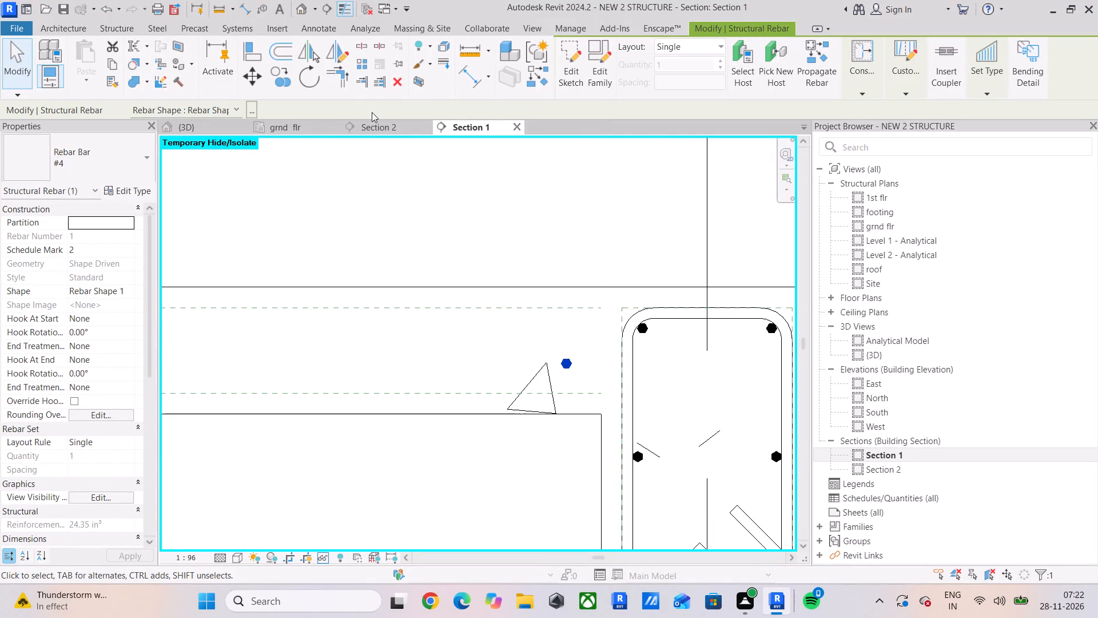
{"action": "left_click", "coordinate": [273, 72]}
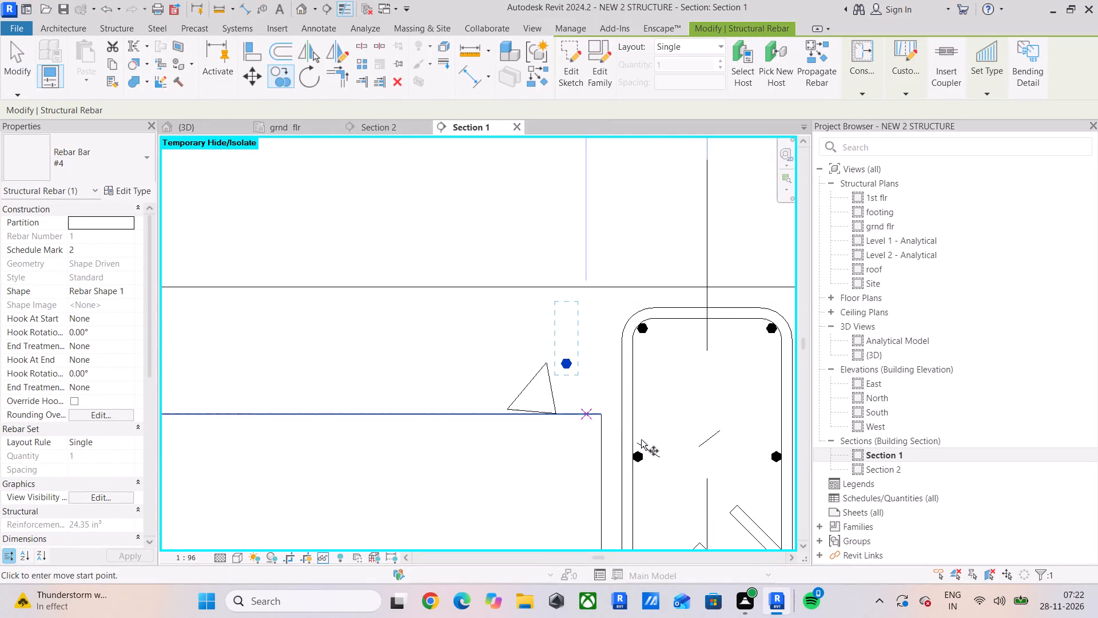
{"action": "scroll", "coordinate": [635, 369], "scroll_direction": "up", "scroll_amount": 5}
{"action": "scroll", "coordinate": [513, 365], "scroll_direction": "up", "scroll_amount": 4}
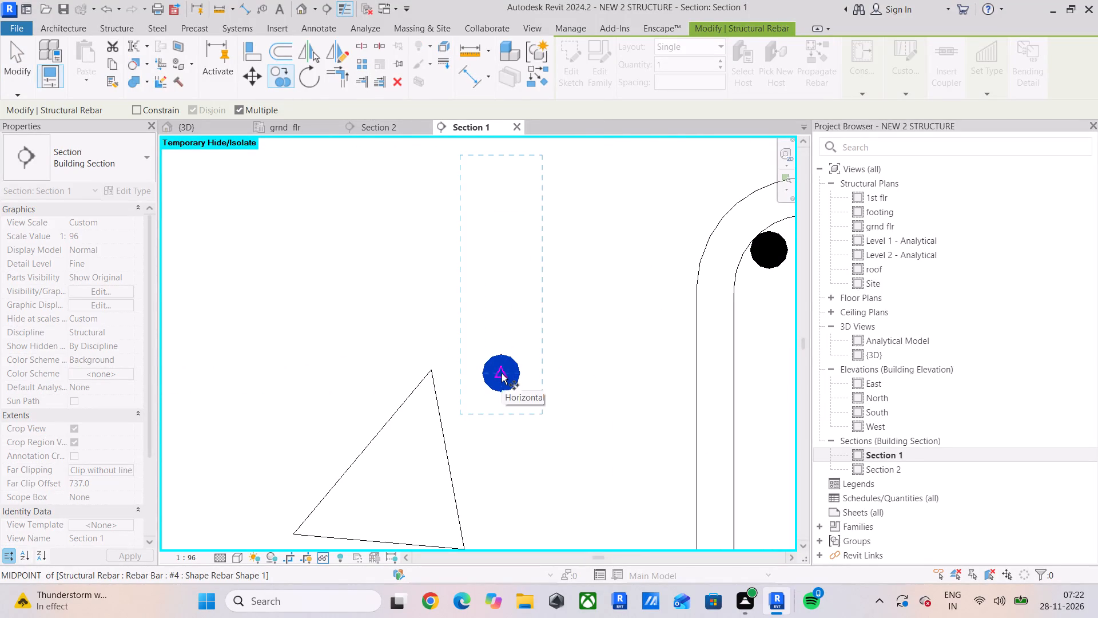
{"action": "left_click", "coordinate": [485, 370]}
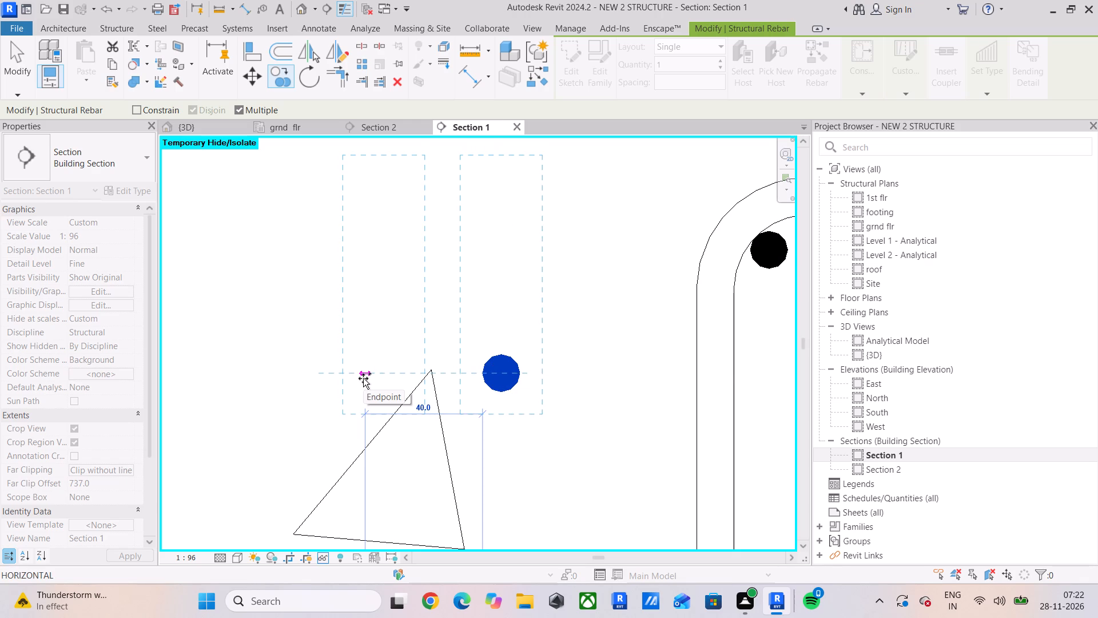
{"action": "type", "text": "16"}
{"action": "key", "text": "0"}
{"action": "key", "text": "Return"}
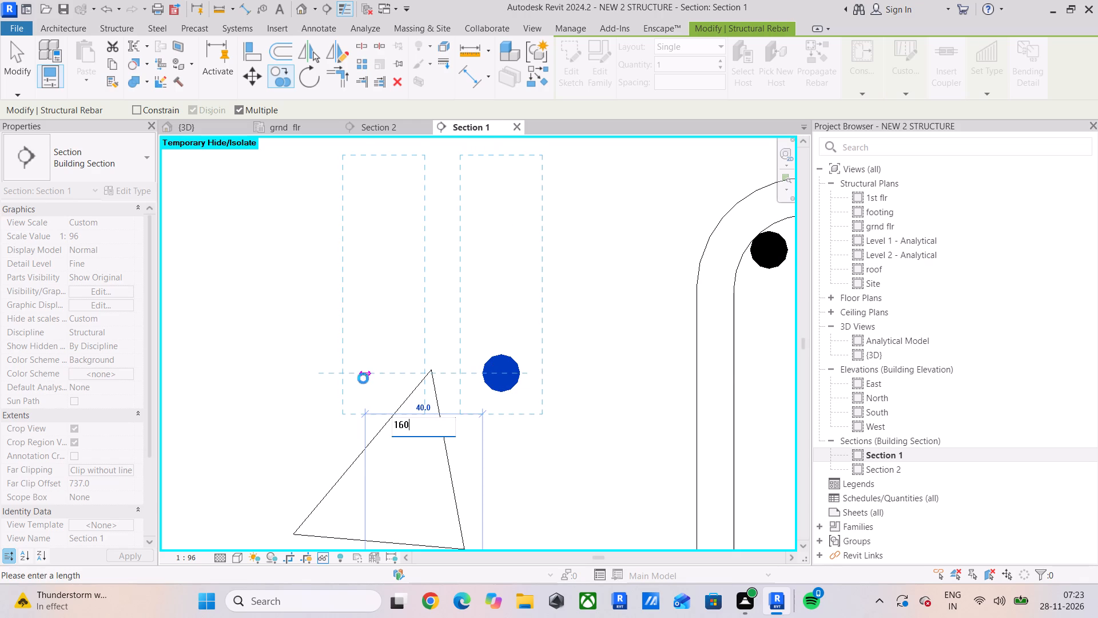
{"action": "scroll", "coordinate": [363, 378], "scroll_direction": "down", "scroll_amount": 4}
{"action": "middle_click_drag", "start_coordinate": [361, 378], "coordinate": [455, 378]}
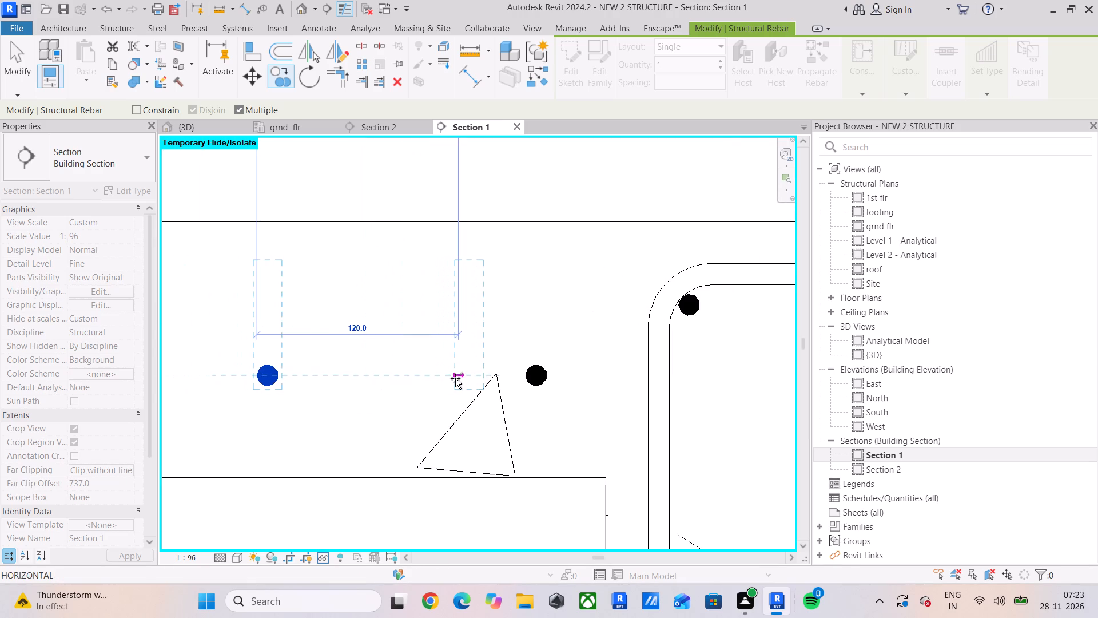
In the grnd flr plan, align the copied bent bar with the neighbouring slab bar at the grid B beam.
{"action": "left_click", "coordinate": [293, 132]}
{"action": "scroll", "coordinate": [333, 314], "scroll_direction": "down", "scroll_amount": 4}
{"action": "middle_click_drag", "start_coordinate": [333, 313], "coordinate": [707, 298]}
{"action": "scroll", "coordinate": [543, 295], "scroll_direction": "up", "scroll_amount": 2}
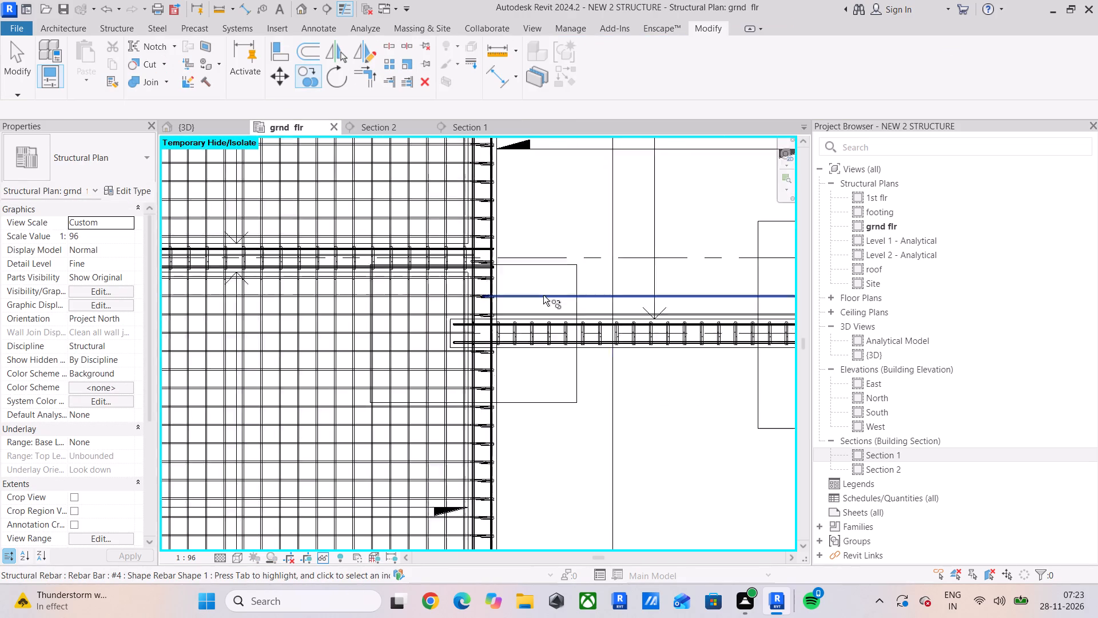
{"action": "scroll", "coordinate": [543, 295], "scroll_direction": "up", "scroll_amount": 8}
{"action": "scroll", "coordinate": [454, 296], "scroll_direction": "up", "scroll_amount": 4}
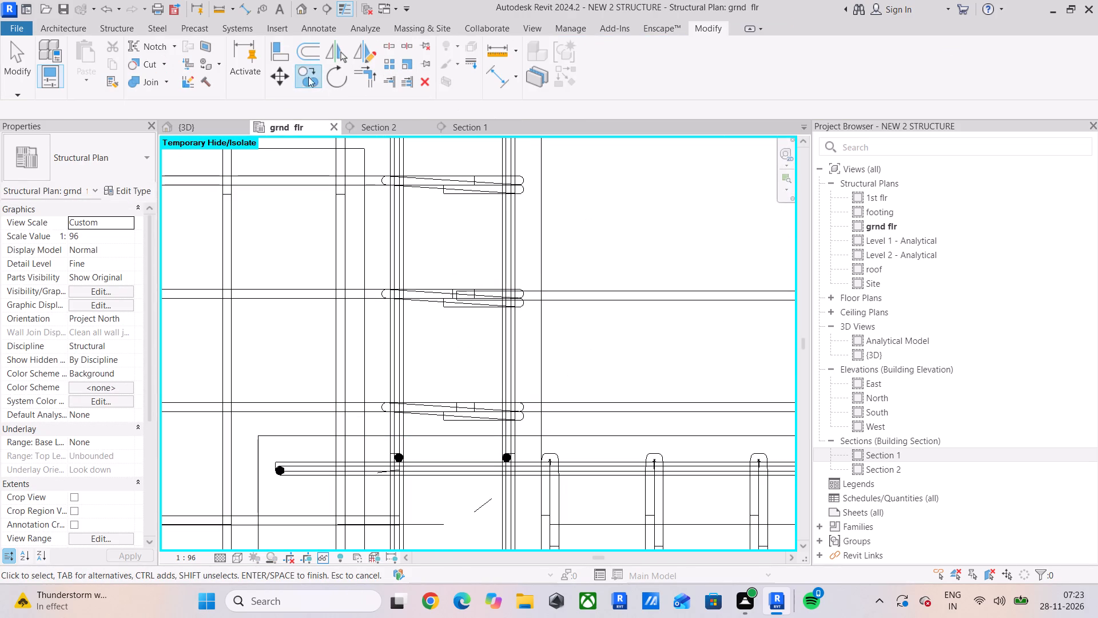
{"action": "left_click", "coordinate": [282, 47]}
{"action": "scroll", "coordinate": [405, 284], "scroll_direction": "up", "scroll_amount": 5}
{"action": "left_click", "coordinate": [341, 289]}
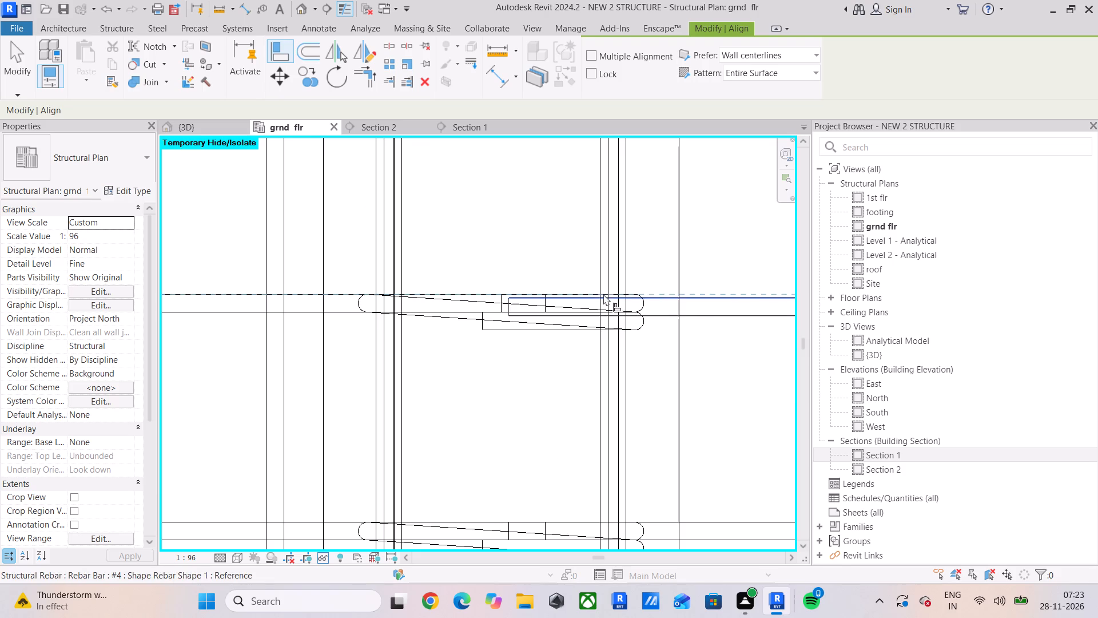
{"action": "left_click", "coordinate": [698, 298]}
Align the two grid C beam stirrups nearest the grid 6 beam with the original and copied bent bars.
{"action": "scroll", "coordinate": [690, 311], "scroll_direction": "down", "scroll_amount": 4}
{"action": "middle_click_drag", "start_coordinate": [693, 315], "coordinate": [309, 323]}
{"action": "scroll", "coordinate": [444, 326], "scroll_direction": "down", "scroll_amount": 4}
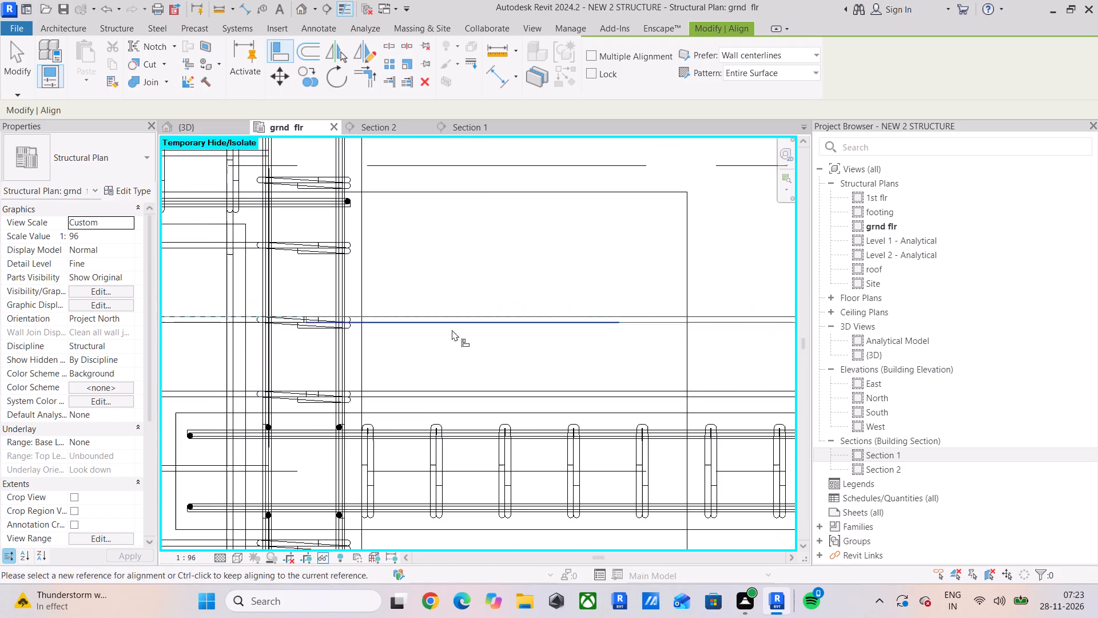
{"action": "middle_click_drag", "start_coordinate": [487, 330], "coordinate": [110, 336]}
{"action": "scroll", "coordinate": [435, 354], "scroll_direction": "down", "scroll_amount": 4}
{"action": "middle_click_drag", "start_coordinate": [463, 354], "coordinate": [45, 348]}
{"action": "scroll", "coordinate": [484, 345], "scroll_direction": "up", "scroll_amount": 4}
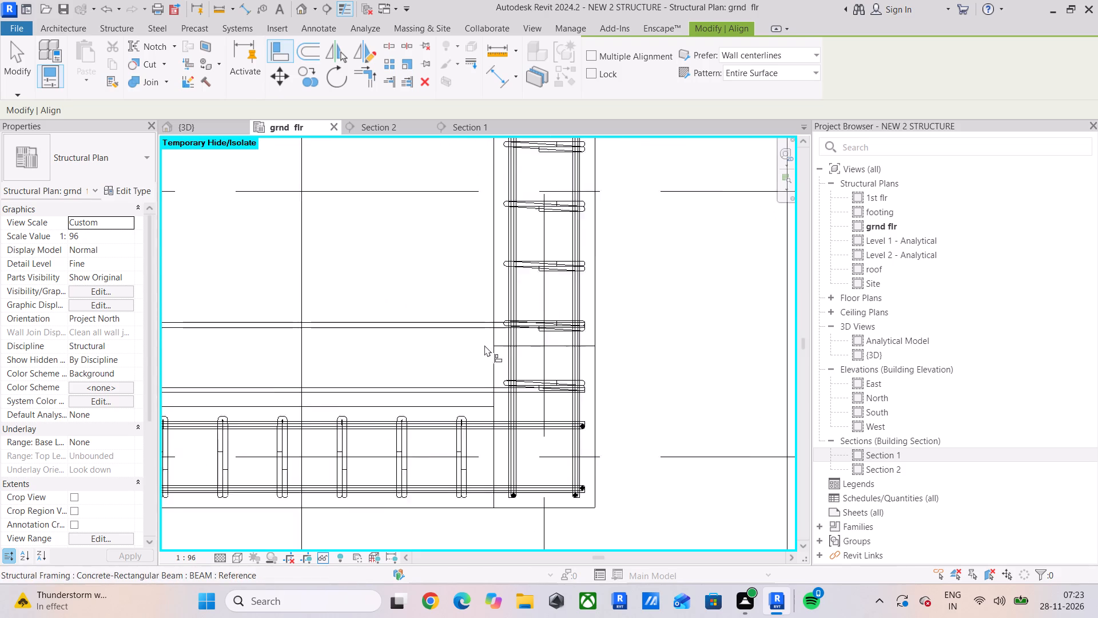
{"action": "scroll", "coordinate": [559, 391], "scroll_direction": "up", "scroll_amount": 5}
{"action": "scroll", "coordinate": [399, 394], "scroll_direction": "up", "scroll_amount": 4}
{"action": "left_click", "coordinate": [375, 397]}
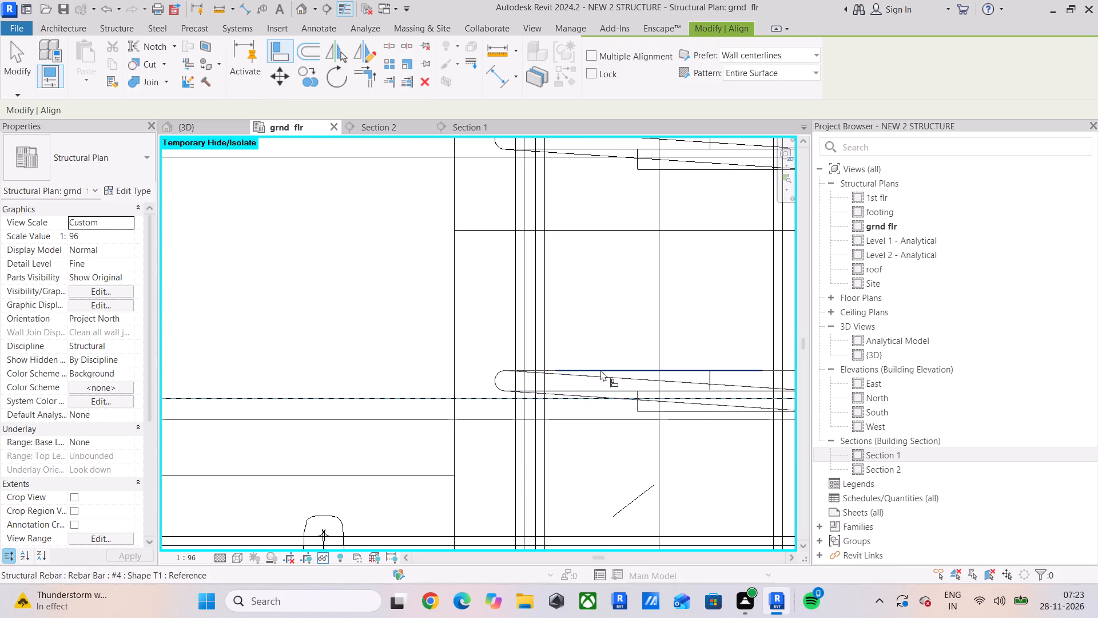
{"action": "left_click", "coordinate": [603, 368]}
{"action": "scroll", "coordinate": [440, 369], "scroll_direction": "down", "scroll_amount": 4}
{"action": "middle_click_drag", "start_coordinate": [460, 356], "coordinate": [462, 407]}
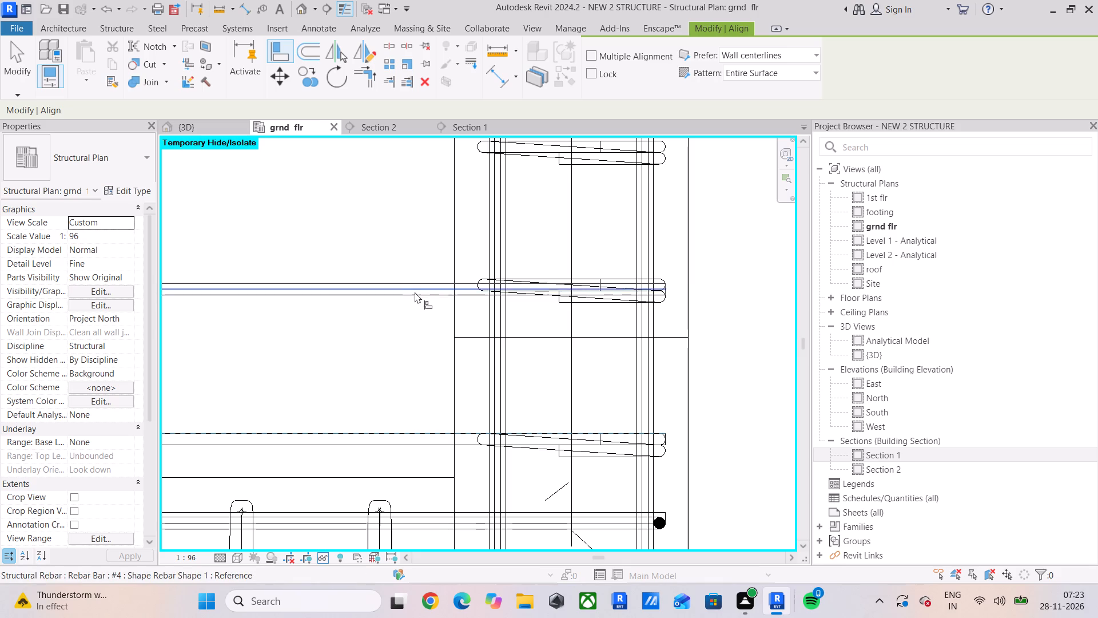
{"action": "left_click", "coordinate": [411, 280]}
{"action": "left_click", "coordinate": [562, 275]}
{"action": "scroll", "coordinate": [357, 330], "scroll_direction": "down", "scroll_amount": 5}
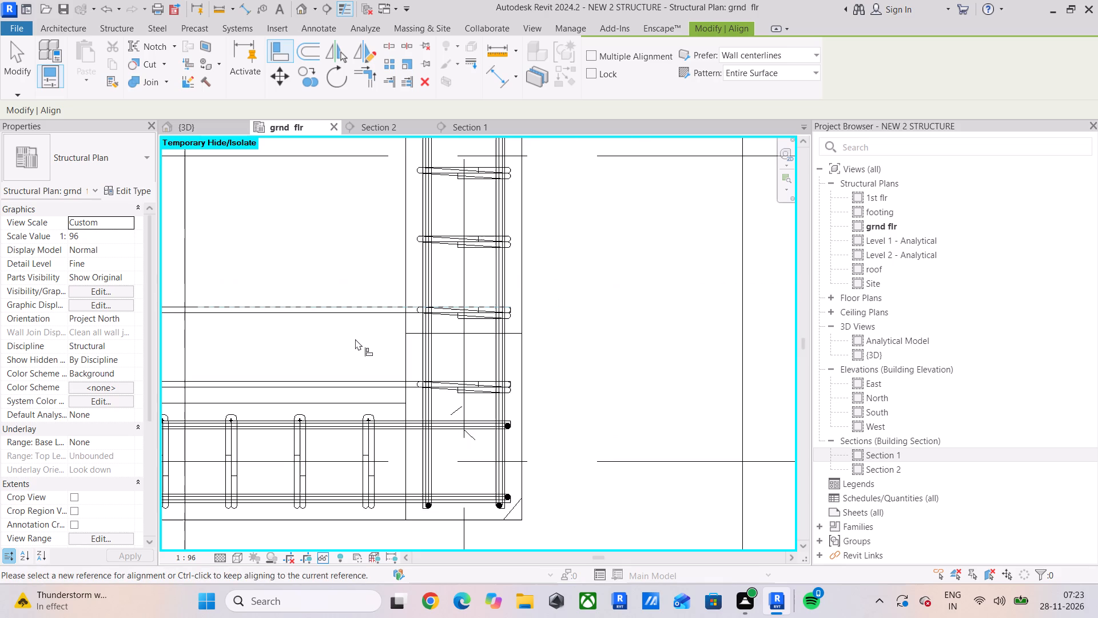
{"action": "key", "text": "Escape"}
{"action": "key", "text": "Escape"}
{"action": "key", "text": "Escape"}
Locate the copied bent bar in Section 1 by selecting it in the grnd flr plan.
{"action": "left_click", "coordinate": [356, 318]}
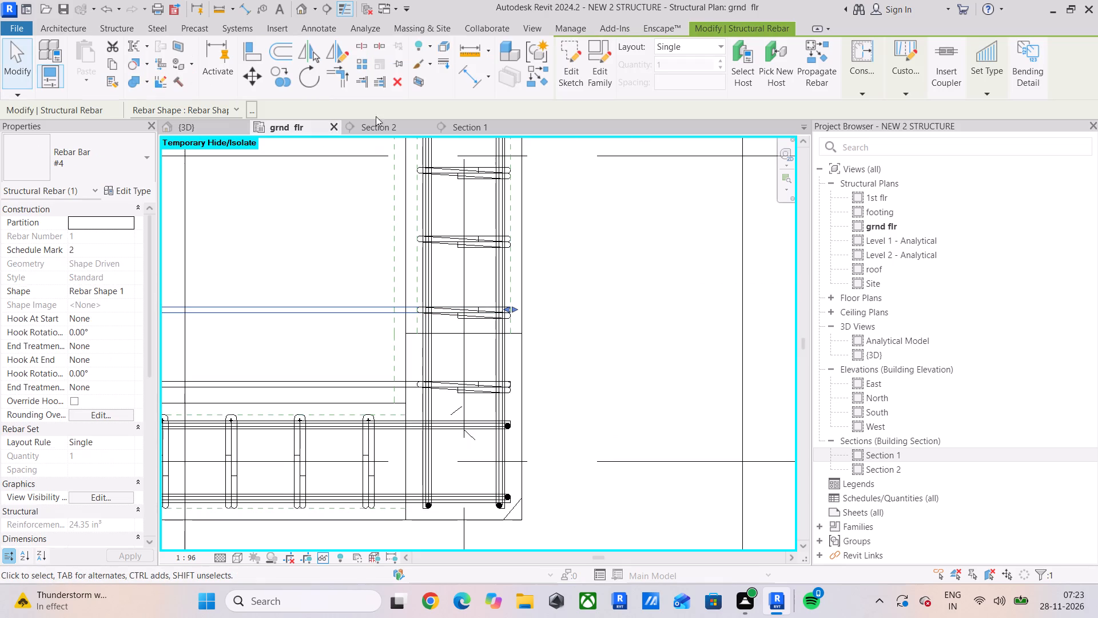
{"action": "left_click", "coordinate": [466, 125]}
{"action": "scroll", "coordinate": [455, 257], "scroll_direction": "down", "scroll_amount": 5}
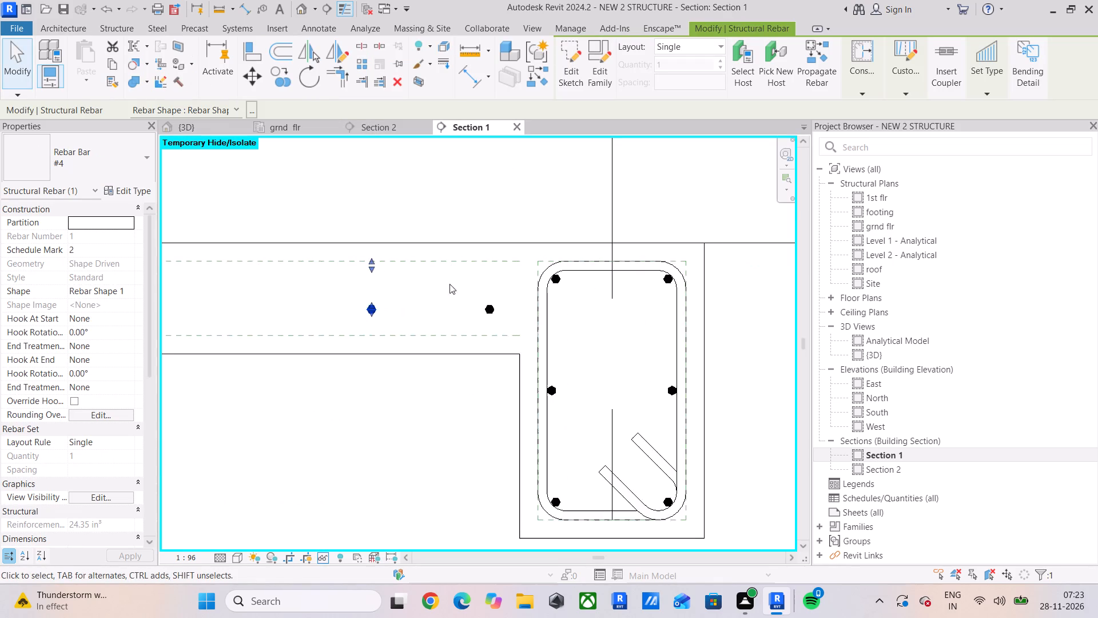
{"action": "scroll", "coordinate": [449, 284], "scroll_direction": "down", "scroll_amount": 4}
{"action": "middle_click_drag", "start_coordinate": [437, 314], "coordinate": [456, 323]}
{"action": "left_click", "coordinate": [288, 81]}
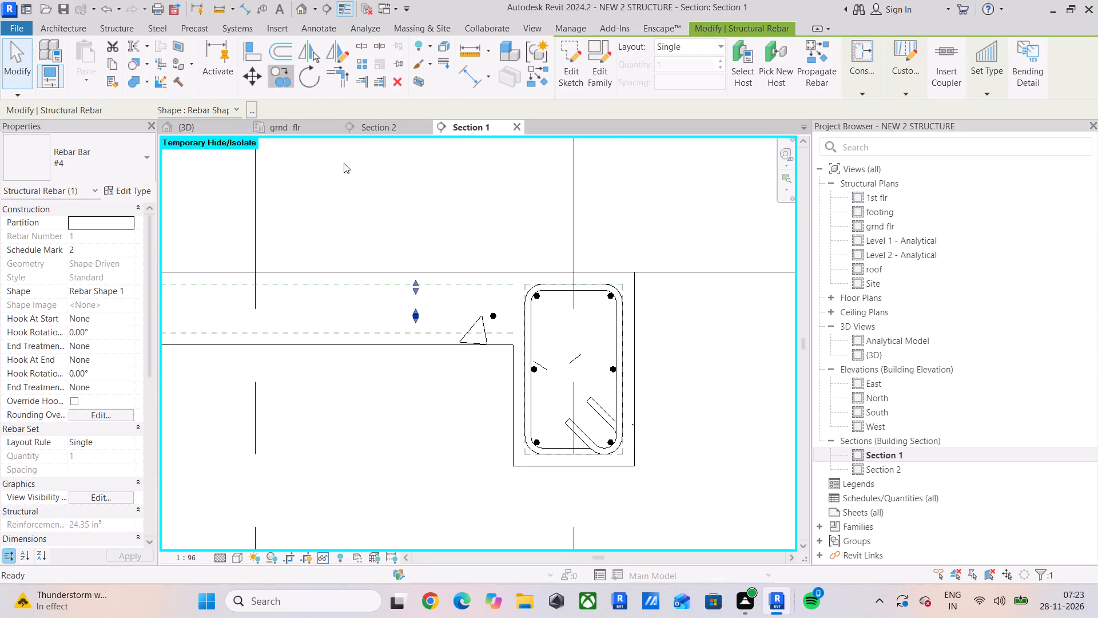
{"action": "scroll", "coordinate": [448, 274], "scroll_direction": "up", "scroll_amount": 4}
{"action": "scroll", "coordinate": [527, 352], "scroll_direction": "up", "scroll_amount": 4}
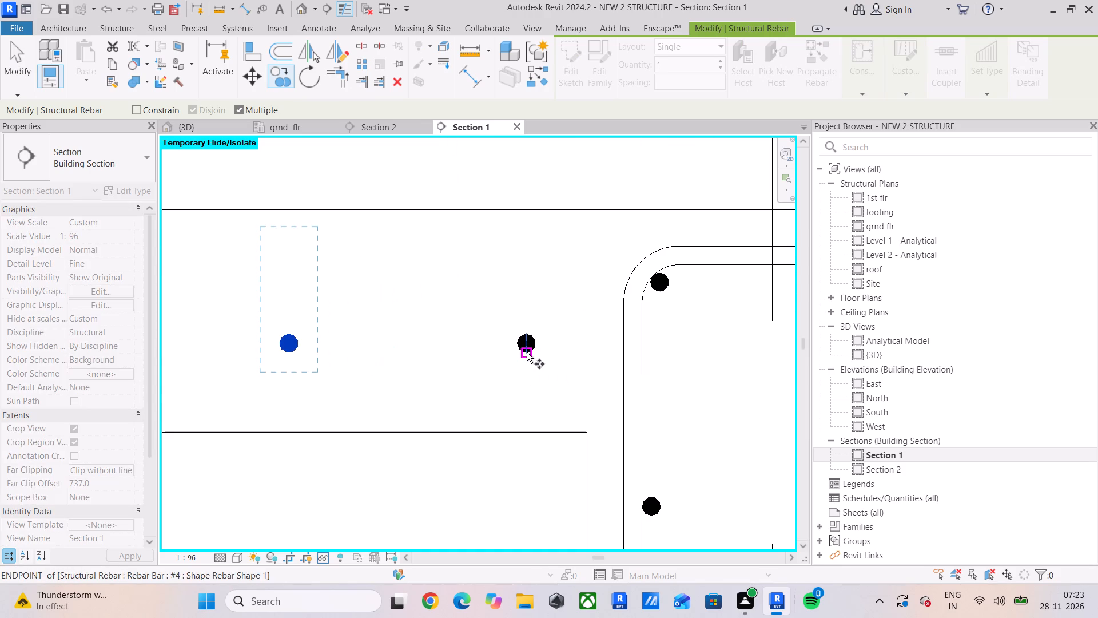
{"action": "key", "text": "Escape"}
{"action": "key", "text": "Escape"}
Set the Partition of both bent bars in Section 1 to slab.
{"action": "left_click", "coordinate": [529, 344]}
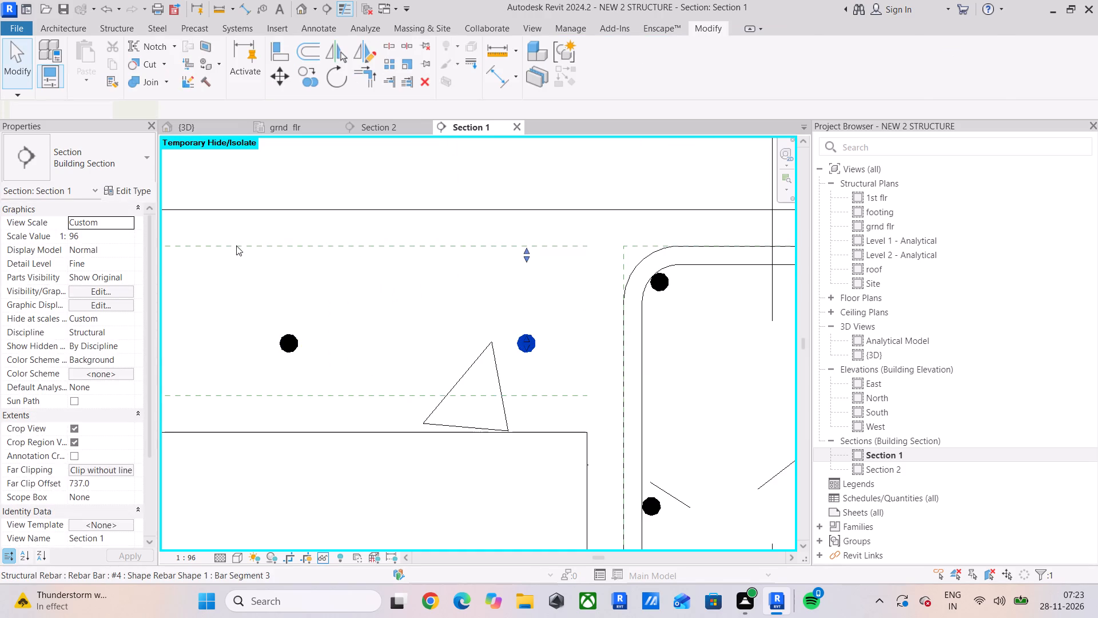
{"action": "left_click", "coordinate": [281, 349], "text": "ctrl"}
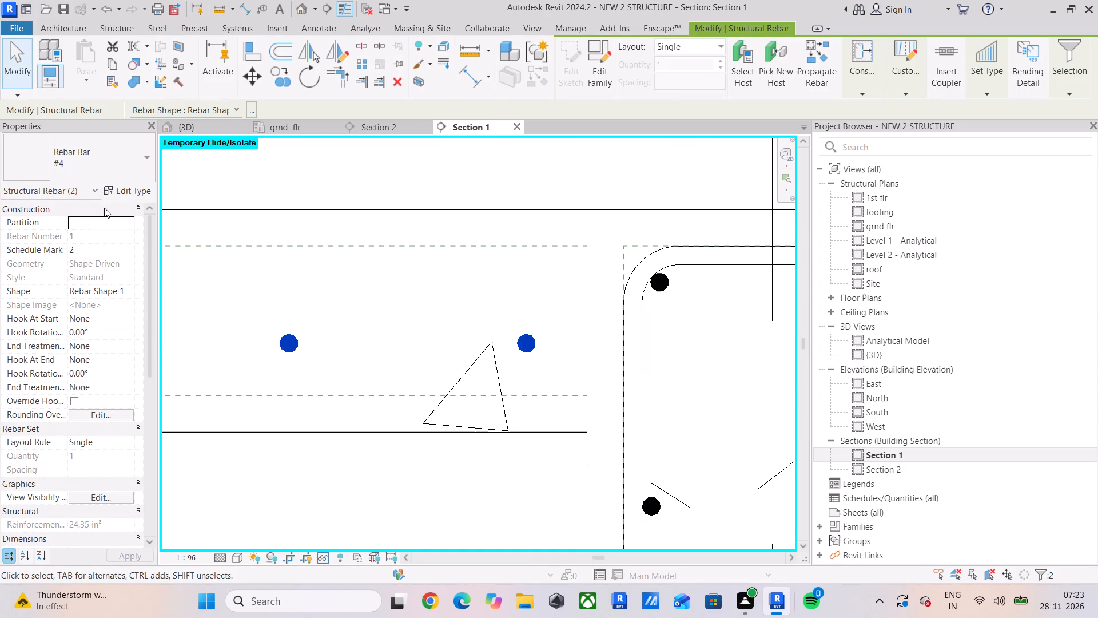
{"action": "left_click", "coordinate": [108, 223]}
{"action": "type", "text": "slab"}
{"action": "key", "text": "Return"}
Set the Schedule Mark of both selected bent bars in Section 1 to rebar.
{"action": "left_click", "coordinate": [94, 248]}
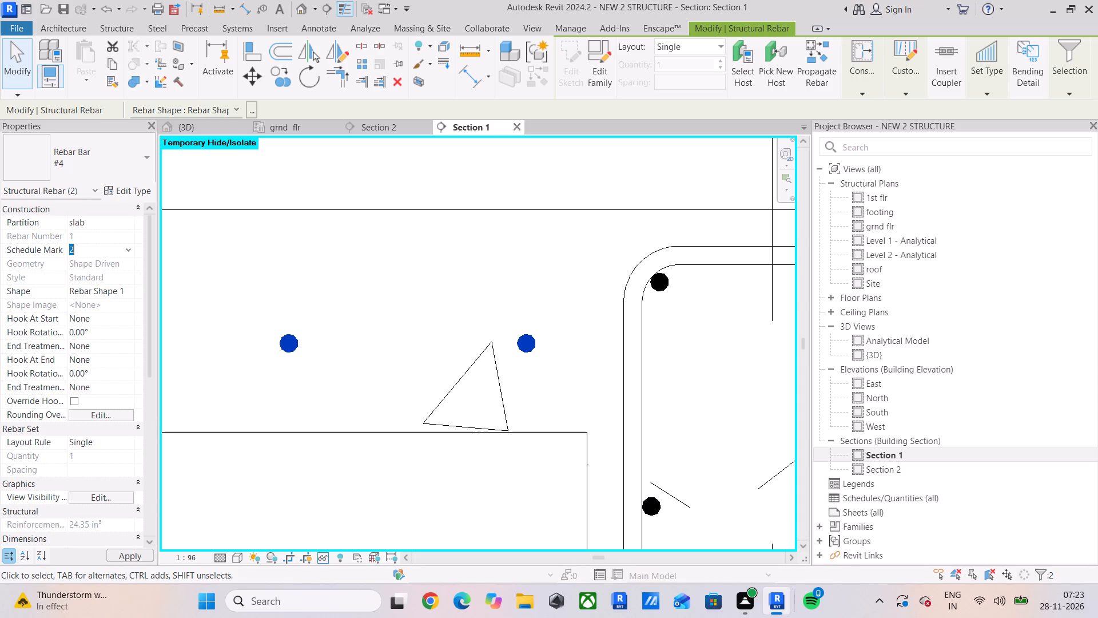
{"action": "type", "text": "reba"}
{"action": "key", "text": "r"}
{"action": "key", "text": "Return"}
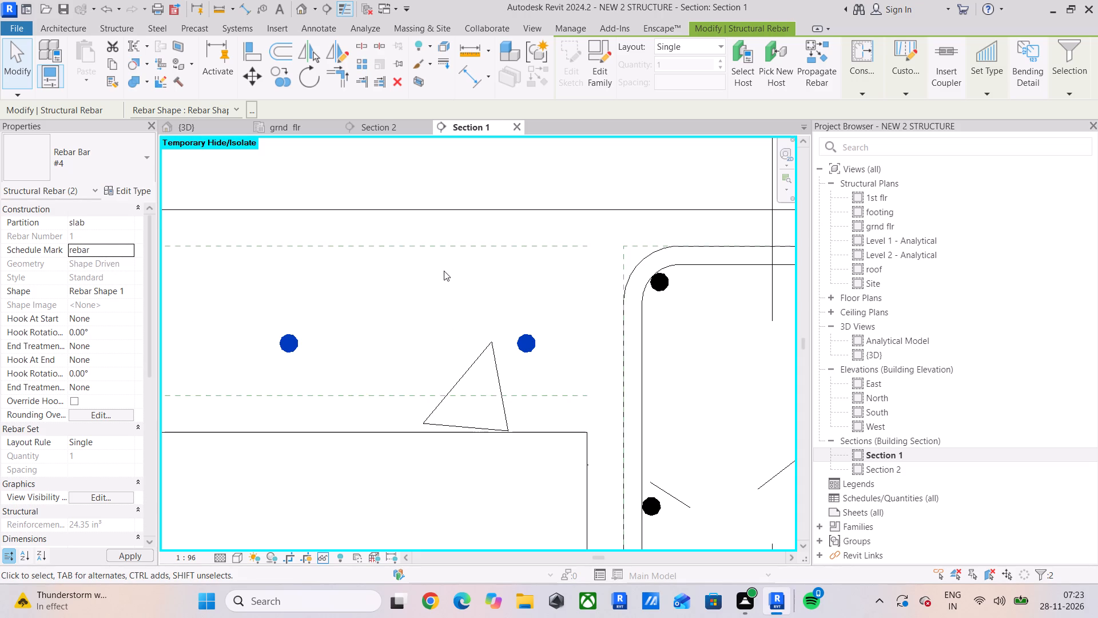
{"action": "scroll", "coordinate": [440, 268], "scroll_direction": "down", "scroll_amount": 3}
{"action": "middle_click_drag", "start_coordinate": [435, 270], "coordinate": [484, 282]}
{"action": "key", "text": "Escape"}
{"action": "key", "text": "Escape"}
In Section 1, copy the inner bent bar eleven times along the slab away from the grid 6 beam, matching the existing pair's spacing.
{"action": "left_click", "coordinate": [392, 328]}
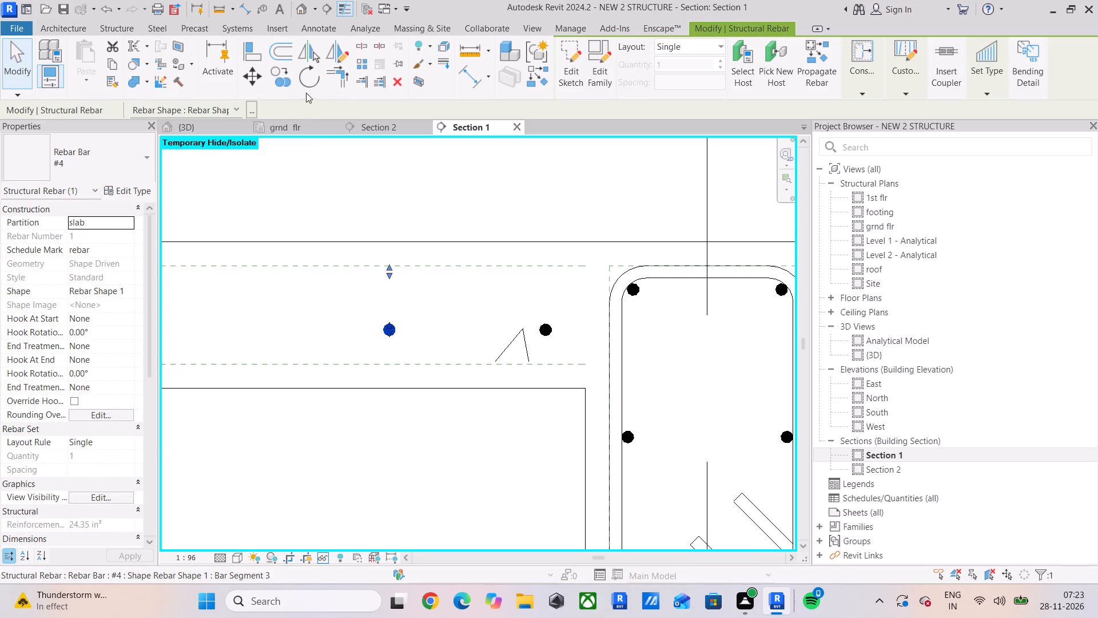
{"action": "left_click", "coordinate": [284, 76]}
{"action": "scroll", "coordinate": [604, 364], "scroll_direction": "up", "scroll_amount": 5}
{"action": "left_click", "coordinate": [490, 295]}
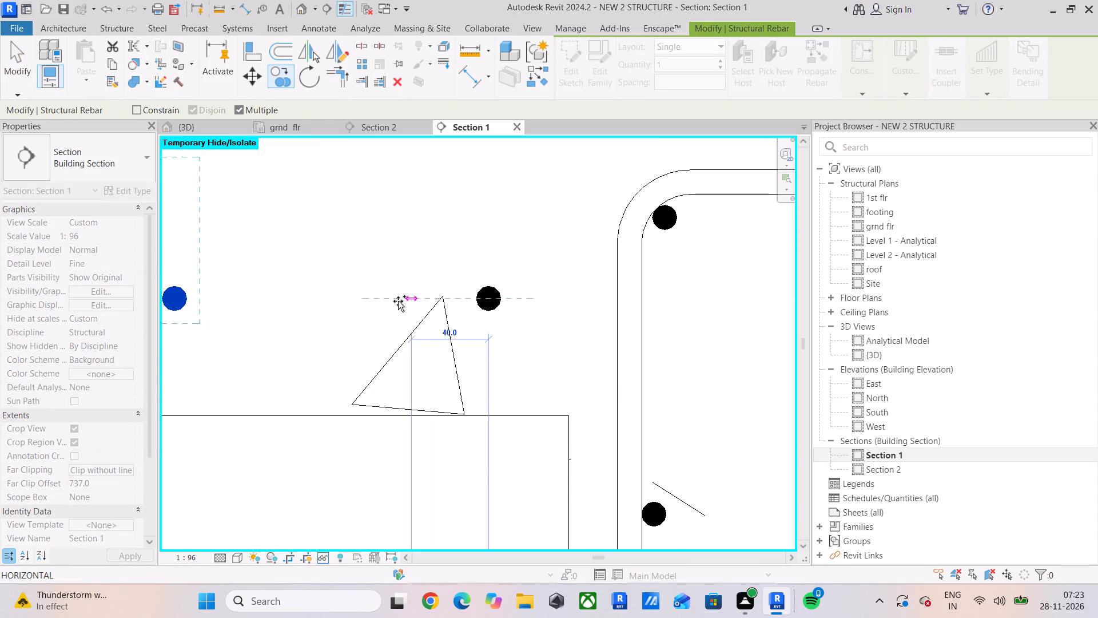
{"action": "middle_click_drag", "start_coordinate": [394, 301], "coordinate": [673, 287]}
{"action": "left_click", "coordinate": [453, 286]}
{"action": "middle_click_drag", "start_coordinate": [453, 286], "coordinate": [760, 274]}
{"action": "left_click", "coordinate": [444, 273]}
{"action": "middle_click_drag", "start_coordinate": [380, 283], "coordinate": [410, 284]}
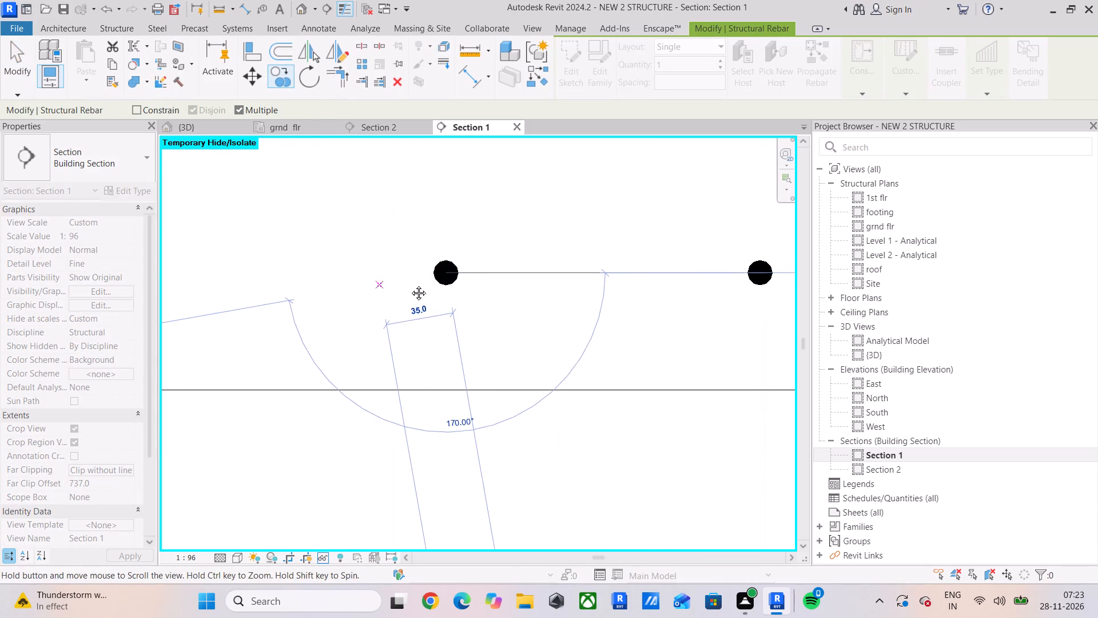
{"action": "middle_click_drag", "start_coordinate": [410, 284], "coordinate": [679, 274]}
{"action": "left_click", "coordinate": [435, 266]}
{"action": "middle_click_drag", "start_coordinate": [327, 267], "coordinate": [622, 270]}
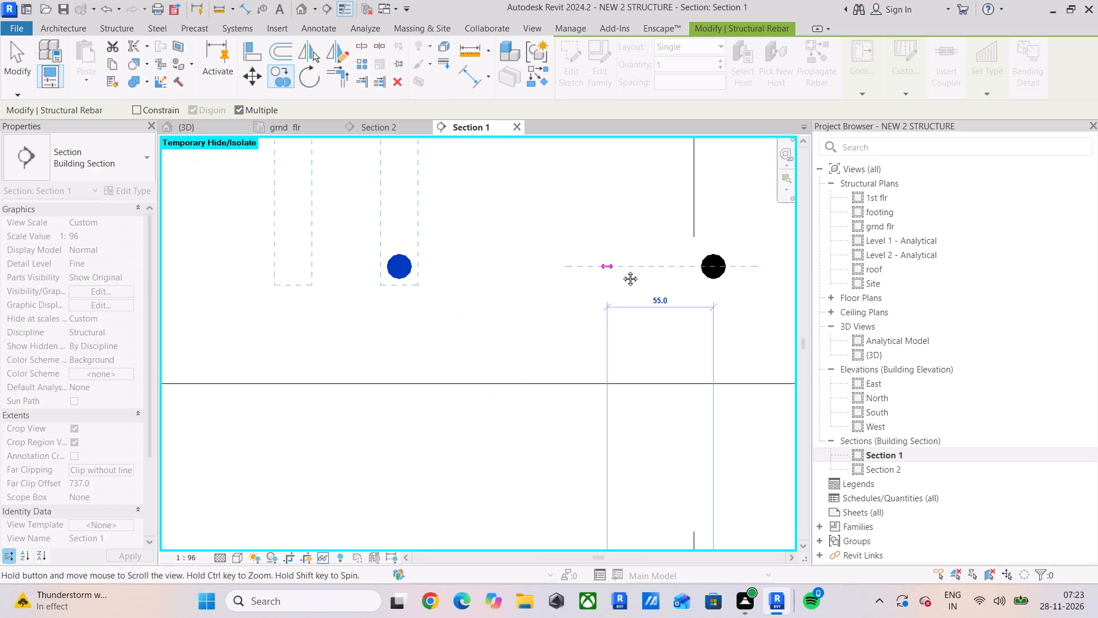
{"action": "middle_click_drag", "start_coordinate": [622, 270], "coordinate": [623, 270]}
{"action": "left_click", "coordinate": [412, 266]}
{"action": "middle_click_drag", "start_coordinate": [440, 268], "coordinate": [738, 253]}
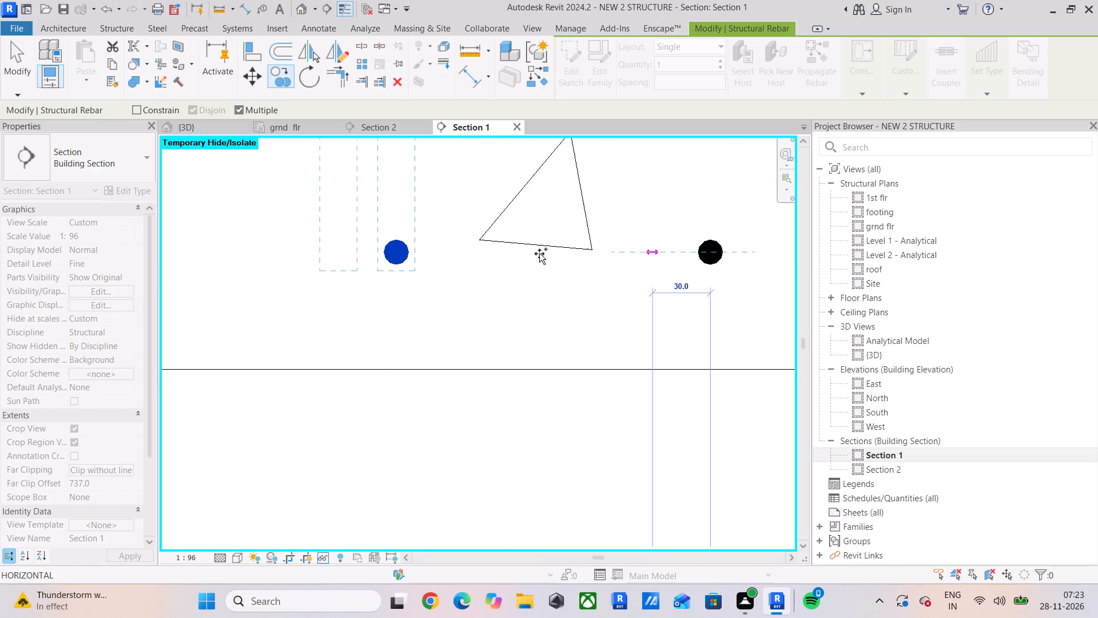
{"action": "left_click", "coordinate": [392, 255]}
{"action": "middle_click_drag", "start_coordinate": [265, 256], "coordinate": [778, 268]}
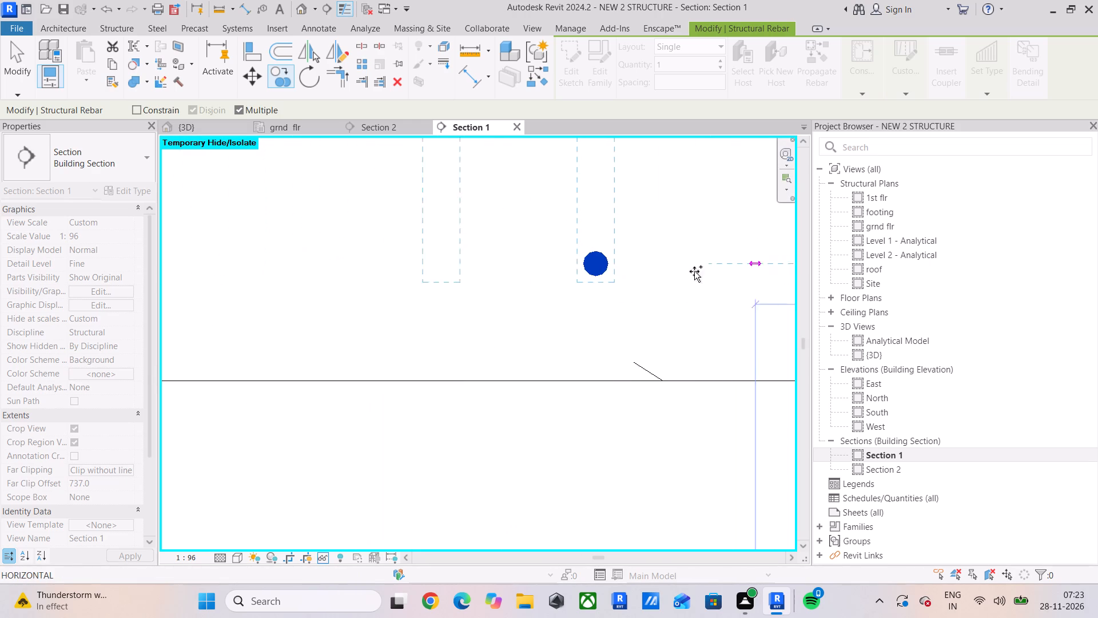
{"action": "left_click", "coordinate": [598, 263]}
{"action": "scroll", "coordinate": [442, 264], "scroll_direction": "down", "scroll_amount": 3}
{"action": "middle_click_drag", "start_coordinate": [442, 264], "coordinate": [720, 264]}
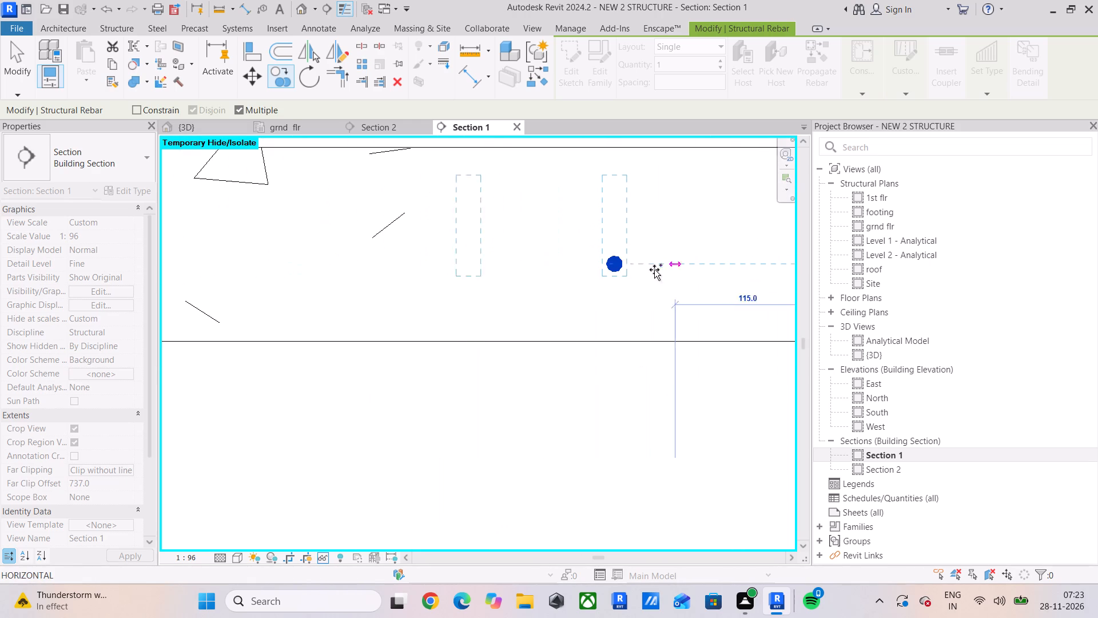
{"action": "left_click", "coordinate": [616, 265]}
{"action": "middle_click_drag", "start_coordinate": [455, 266], "coordinate": [468, 266]}
{"action": "left_click", "coordinate": [428, 263]}
{"action": "middle_click_drag", "start_coordinate": [401, 268], "coordinate": [677, 269]}
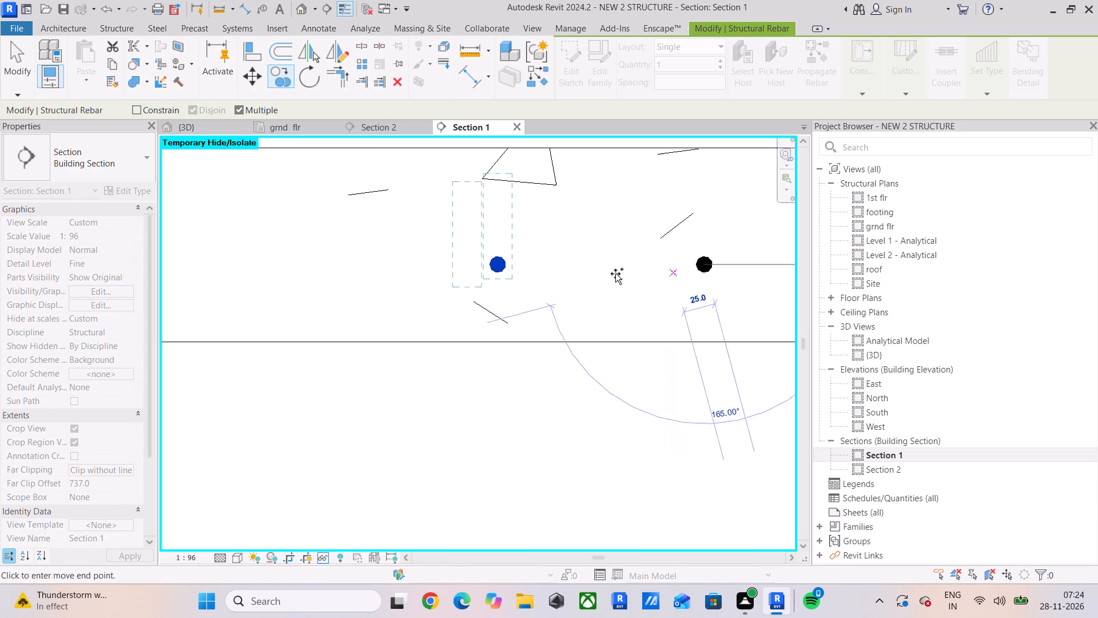
{"action": "left_click", "coordinate": [497, 262]}
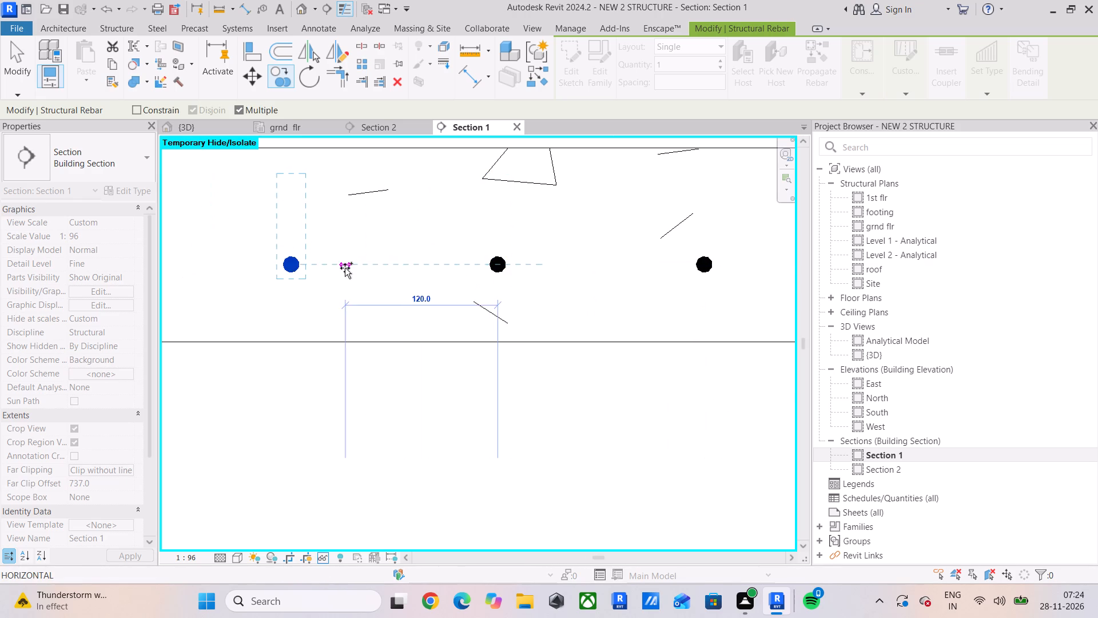
{"action": "middle_click_drag", "start_coordinate": [345, 268], "coordinate": [462, 268]}
{"action": "scroll", "coordinate": [395, 265], "scroll_direction": "up", "scroll_amount": 4}
{"action": "left_click", "coordinate": [414, 267]}
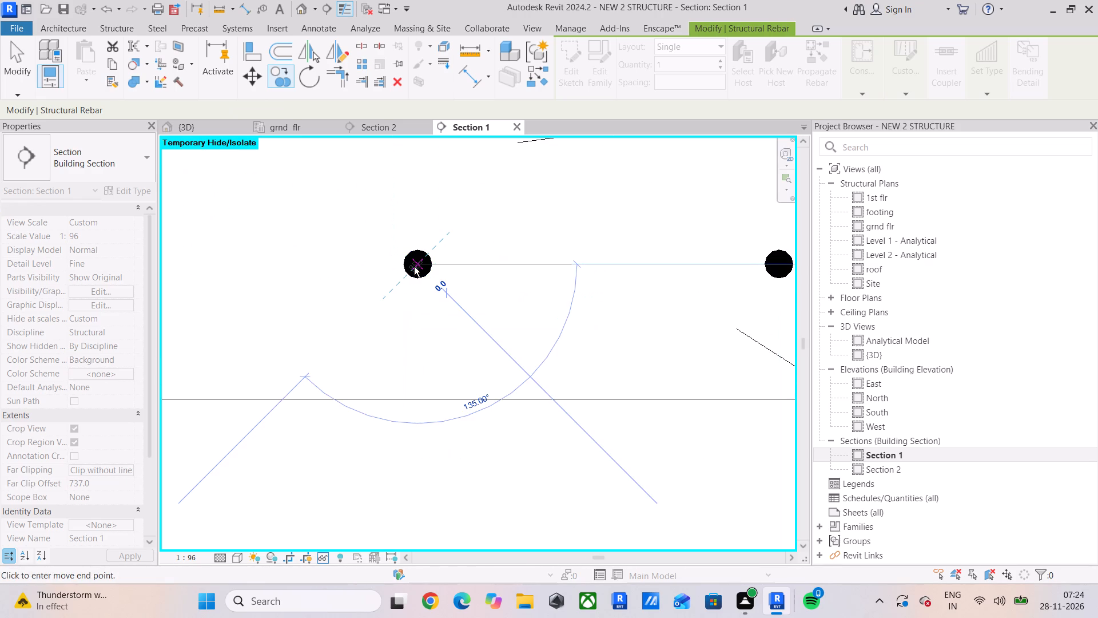
{"action": "scroll", "coordinate": [414, 267], "scroll_direction": "down", "scroll_amount": 5}
{"action": "middle_click_drag", "start_coordinate": [404, 271], "coordinate": [654, 271]}
{"action": "scroll", "coordinate": [494, 244], "scroll_direction": "up", "scroll_amount": 4}
{"action": "left_click", "coordinate": [480, 283]}
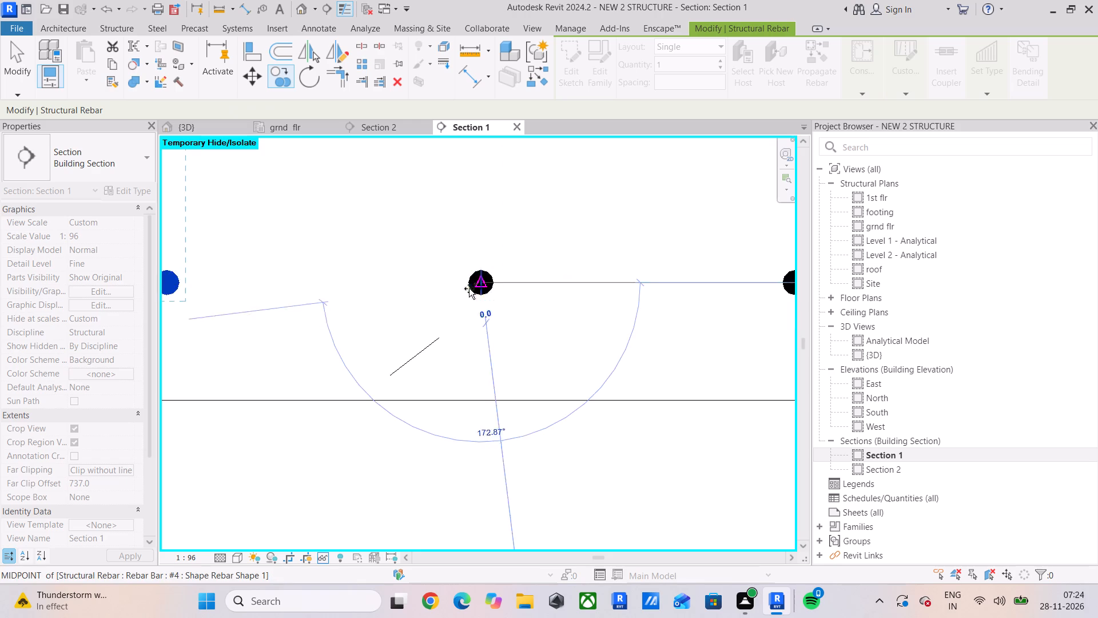
{"action": "scroll", "coordinate": [408, 303], "scroll_direction": "down", "scroll_amount": 5}
{"action": "middle_click_drag", "start_coordinate": [408, 303], "coordinate": [574, 303]}
{"action": "scroll", "coordinate": [574, 303], "scroll_direction": "down", "scroll_amount": 4}
{"action": "key", "text": "Escape"}
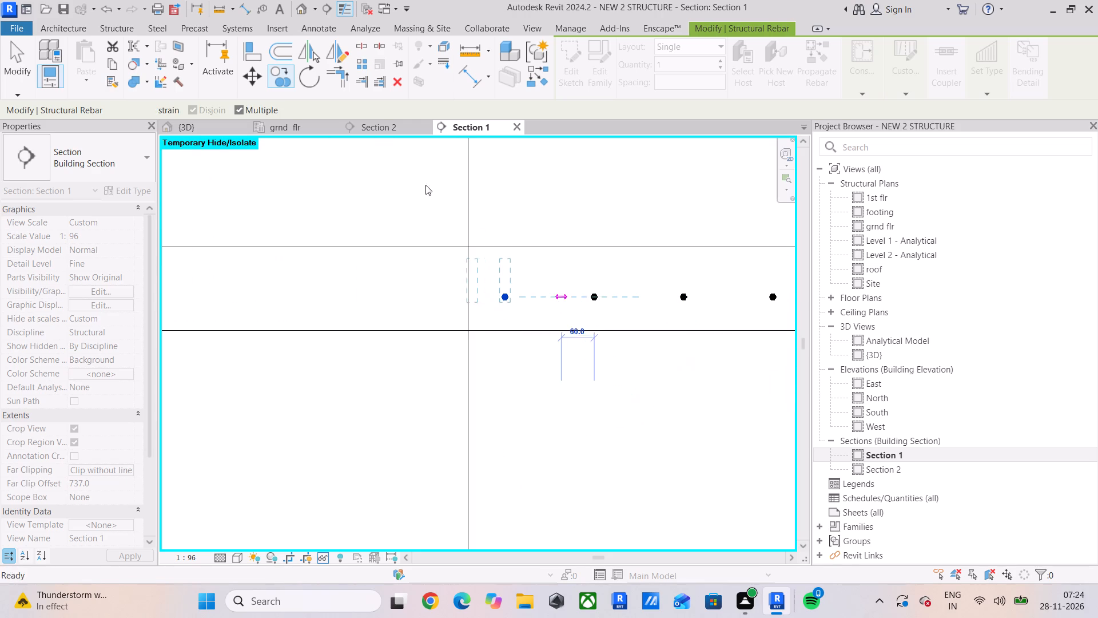
Check the bars' extent in the grnd flr plan, and copy the last bar six more times toward the next cross beam at 162.7 spacing.
{"action": "left_click", "coordinate": [299, 127]}
{"action": "scroll", "coordinate": [460, 315], "scroll_direction": "down", "scroll_amount": 9}
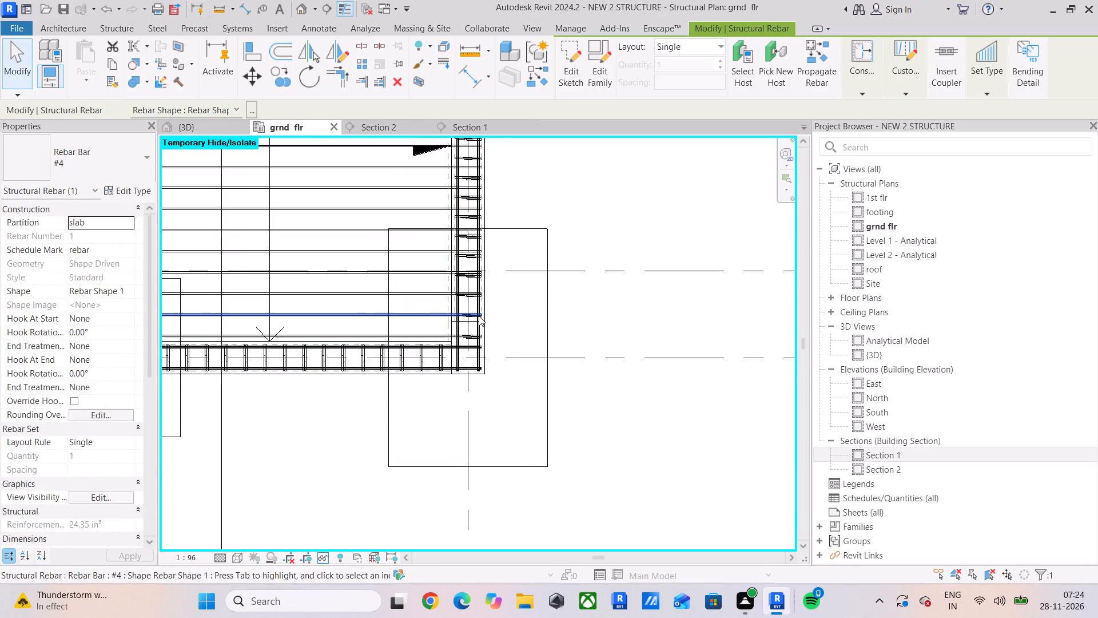
{"action": "scroll", "coordinate": [479, 316], "scroll_direction": "down", "scroll_amount": 1}
{"action": "middle_click_drag", "start_coordinate": [484, 312], "coordinate": [646, 565]}
{"action": "middle_click_drag", "start_coordinate": [587, 374], "coordinate": [587, 407]}
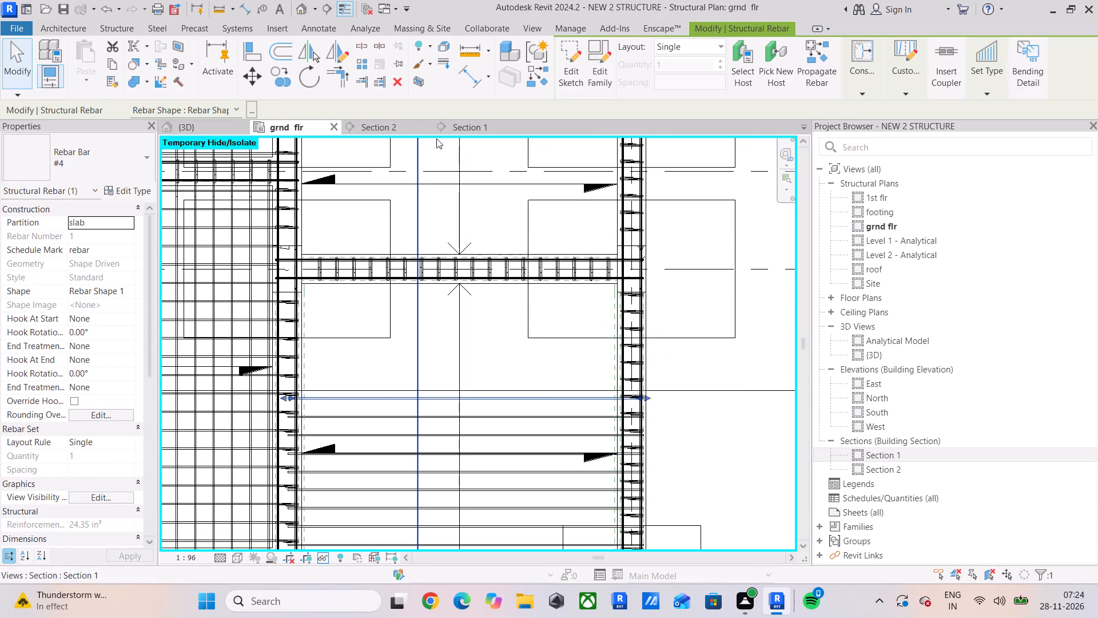
{"action": "left_click", "coordinate": [459, 129]}
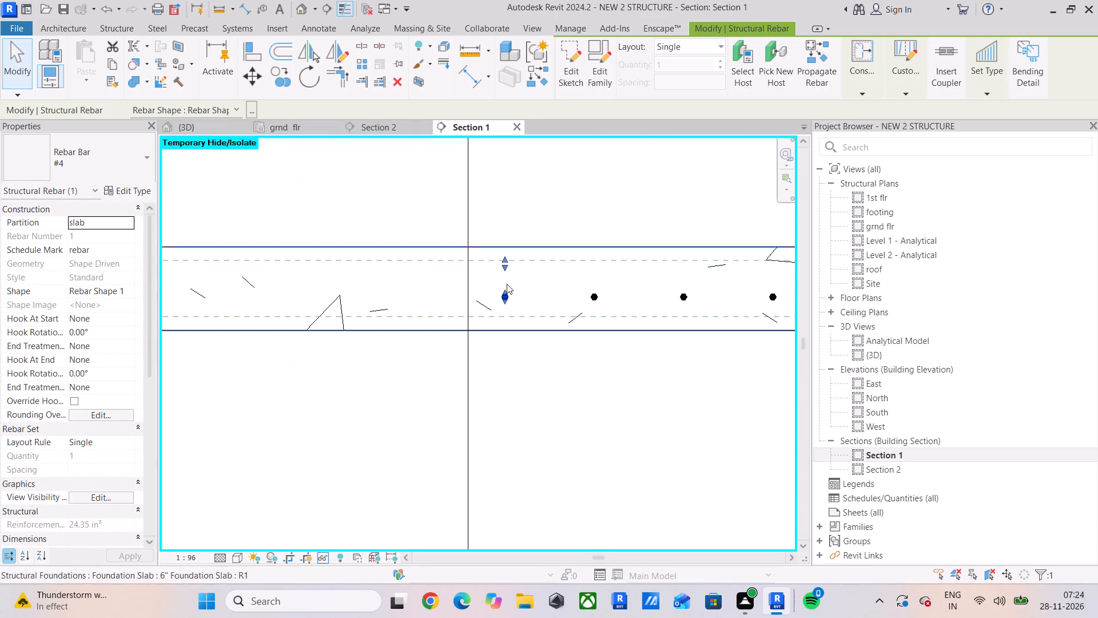
{"action": "scroll", "coordinate": [511, 305], "scroll_direction": "down", "scroll_amount": 6}
{"action": "left_click", "coordinate": [281, 77]}
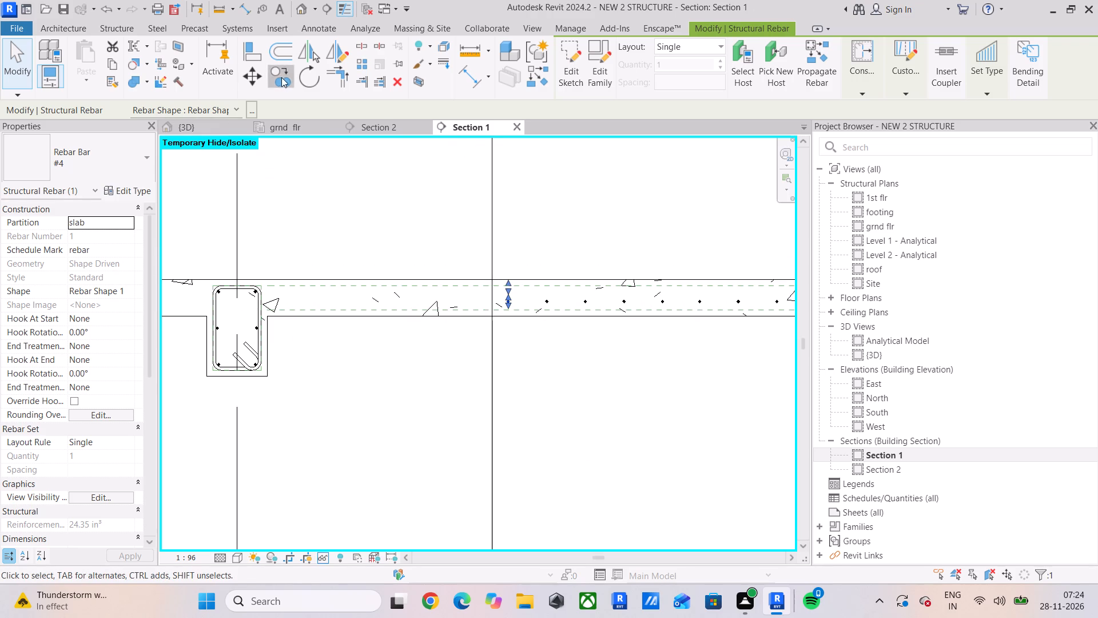
{"action": "scroll", "coordinate": [499, 312], "scroll_direction": "up", "scroll_amount": 6}
{"action": "scroll", "coordinate": [610, 296], "scroll_direction": "up", "scroll_amount": 9}
{"action": "left_click_drag", "start_coordinate": [609, 275], "coordinate": [590, 276]}
{"action": "left_click", "coordinate": [297, 279]}
{"action": "middle_click_drag", "start_coordinate": [297, 279], "coordinate": [731, 280]}
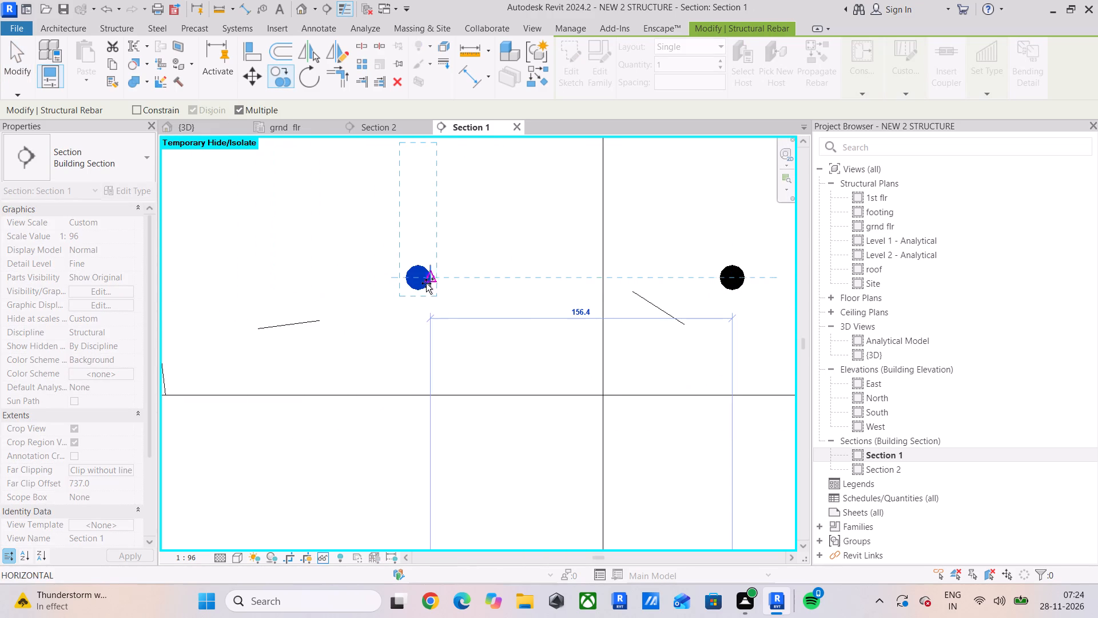
{"action": "left_click", "coordinate": [416, 280]}
{"action": "middle_click_drag", "start_coordinate": [416, 279], "coordinate": [783, 279]}
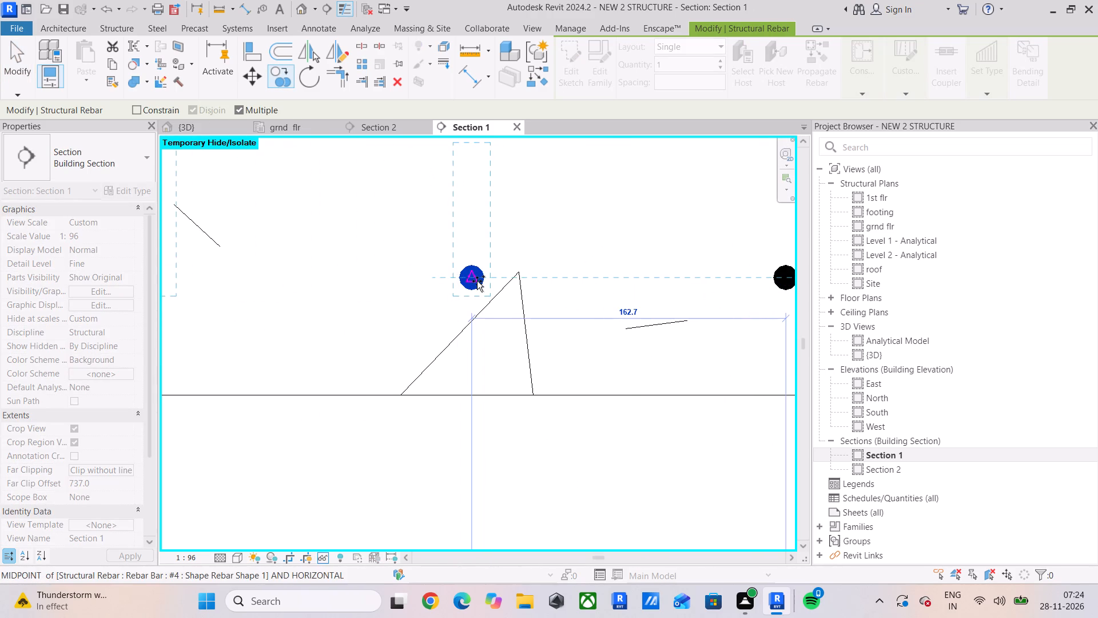
{"action": "left_click", "coordinate": [476, 280]}
{"action": "middle_click_drag", "start_coordinate": [406, 286], "coordinate": [753, 288]}
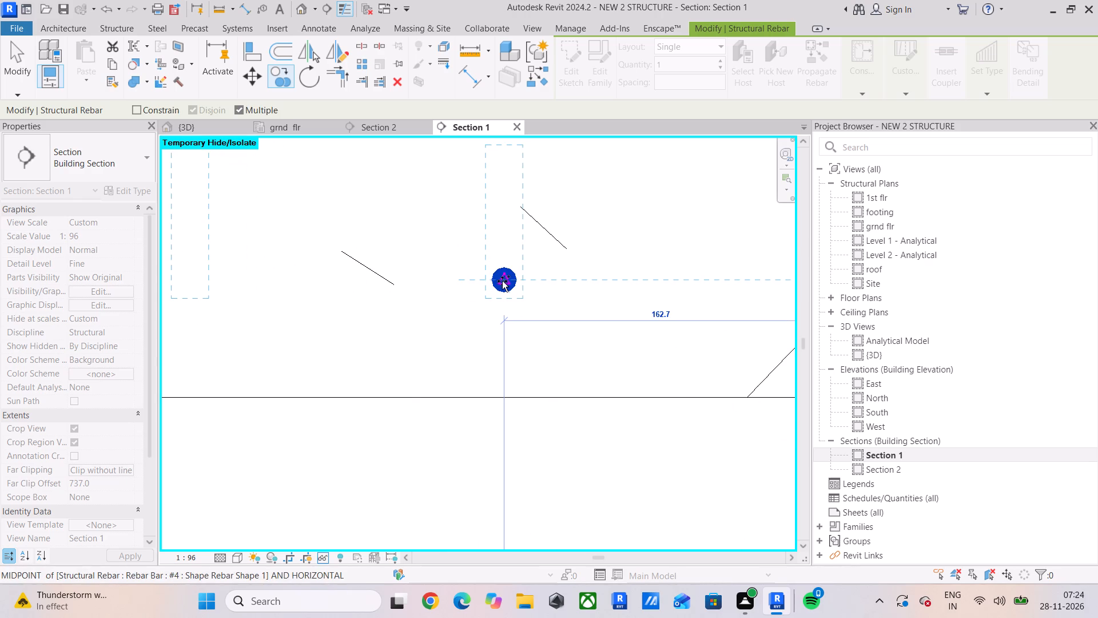
{"action": "left_click", "coordinate": [502, 280]}
{"action": "middle_click_drag", "start_coordinate": [491, 283], "coordinate": [767, 285]}
{"action": "left_click", "coordinate": [463, 286]}
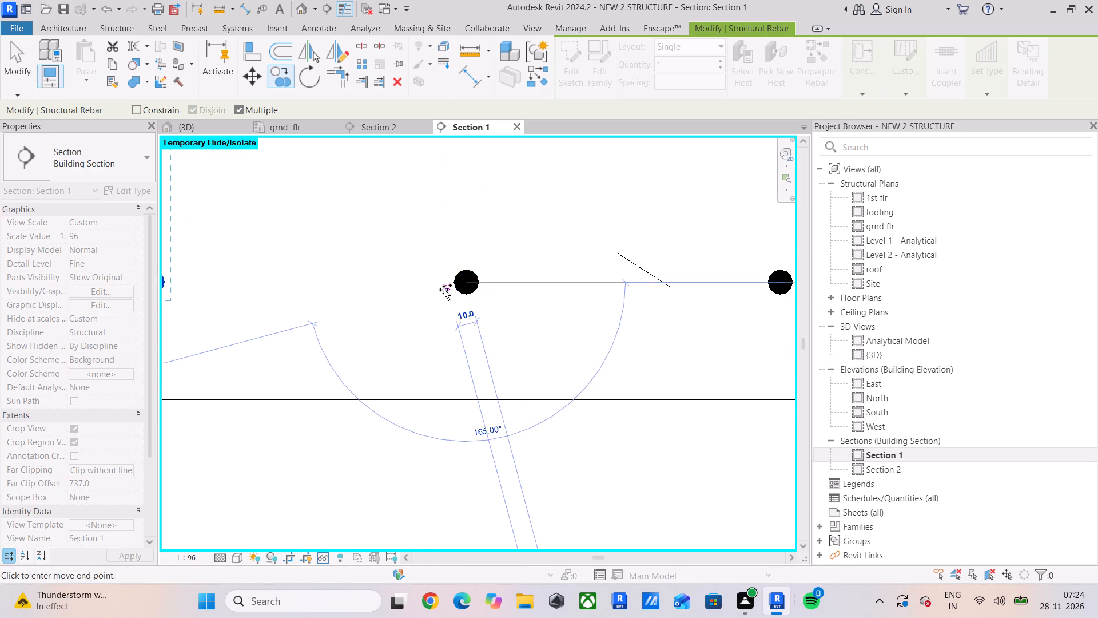
{"action": "middle_click_drag", "start_coordinate": [444, 290], "coordinate": [774, 296]}
{"action": "left_click", "coordinate": [481, 288]}
{"action": "middle_click_drag", "start_coordinate": [447, 291], "coordinate": [626, 291]}
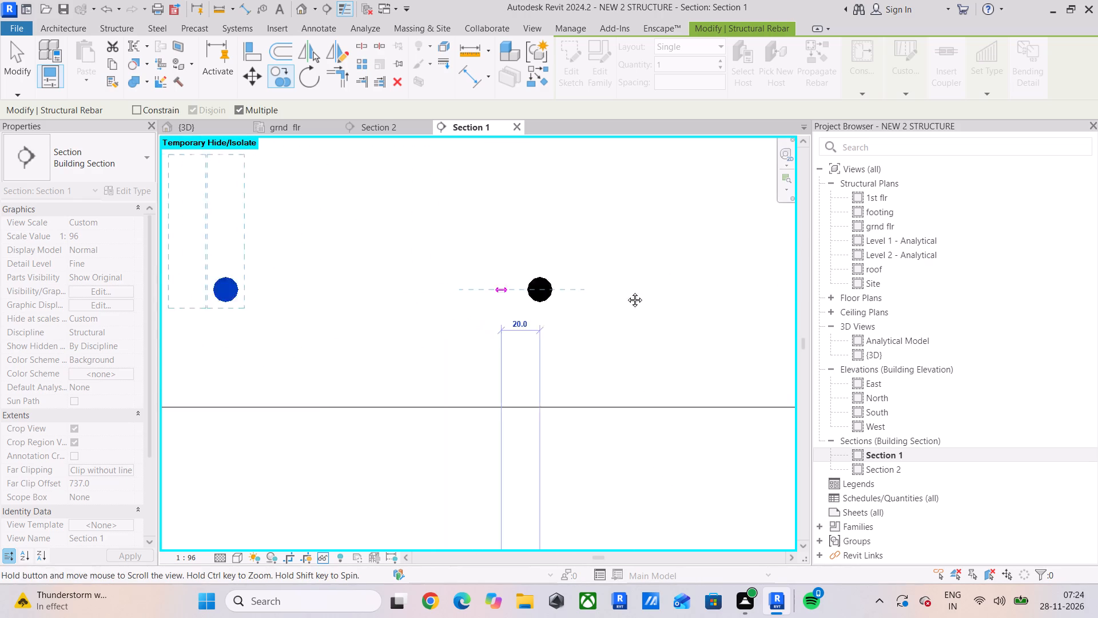
{"action": "middle_click_drag", "start_coordinate": [626, 291], "coordinate": [690, 291]}
{"action": "scroll", "coordinate": [452, 299], "scroll_direction": "down", "scroll_amount": 10}
{"action": "key", "text": "Escape"}
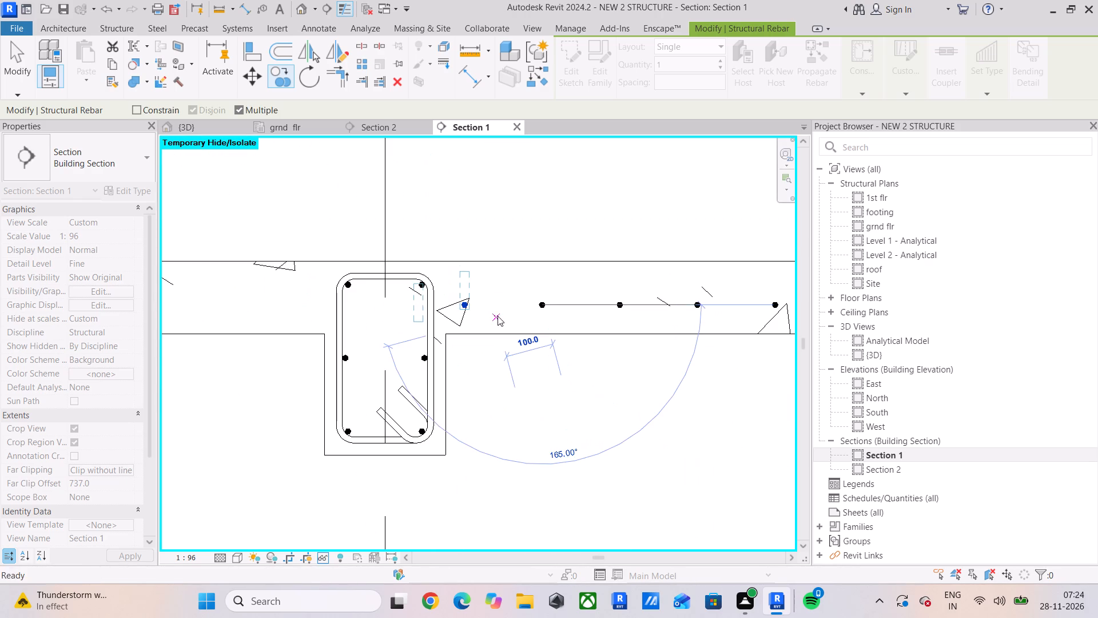
Examine the copied slab bars in the grnd flr plan, including their ends along the grid B beam and both cross beams.
{"action": "left_click", "coordinate": [313, 129]}
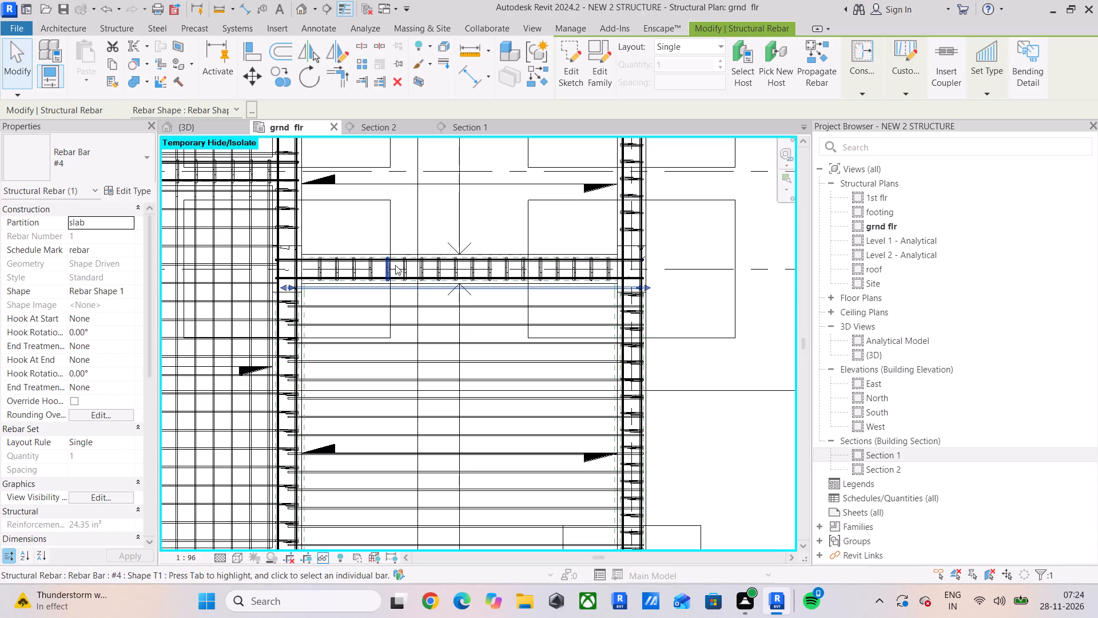
{"action": "scroll", "coordinate": [320, 298], "scroll_direction": "up", "scroll_amount": 5}
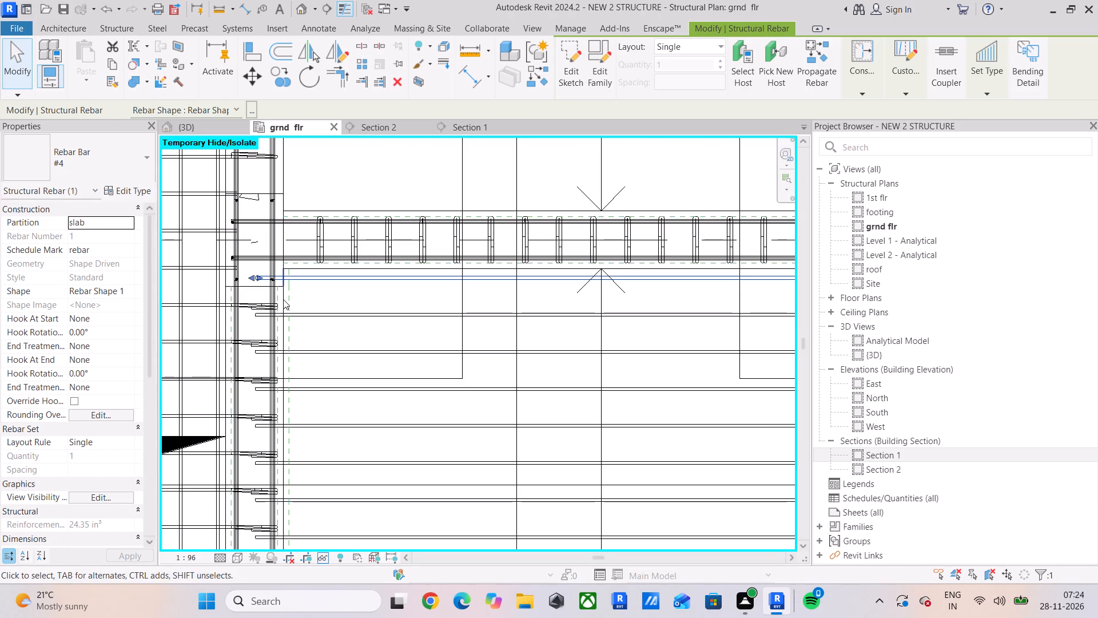
{"action": "scroll", "coordinate": [283, 302], "scroll_direction": "down", "scroll_amount": 6}
{"action": "middle_click_drag", "start_coordinate": [407, 373], "coordinate": [412, 251]}
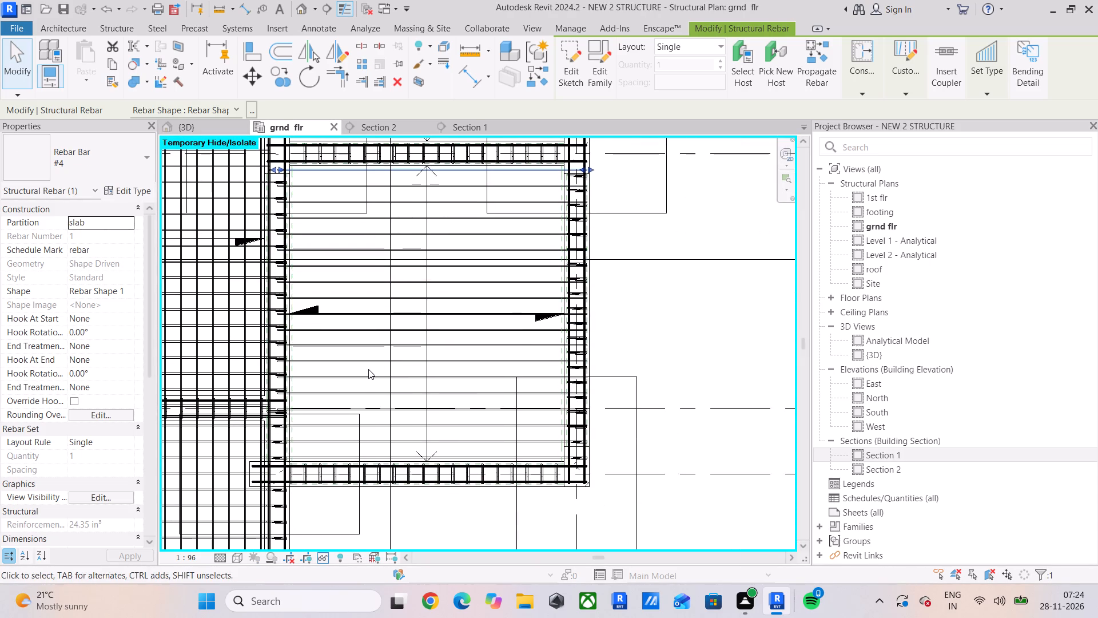
{"action": "scroll", "coordinate": [312, 409], "scroll_direction": "up", "scroll_amount": 5}
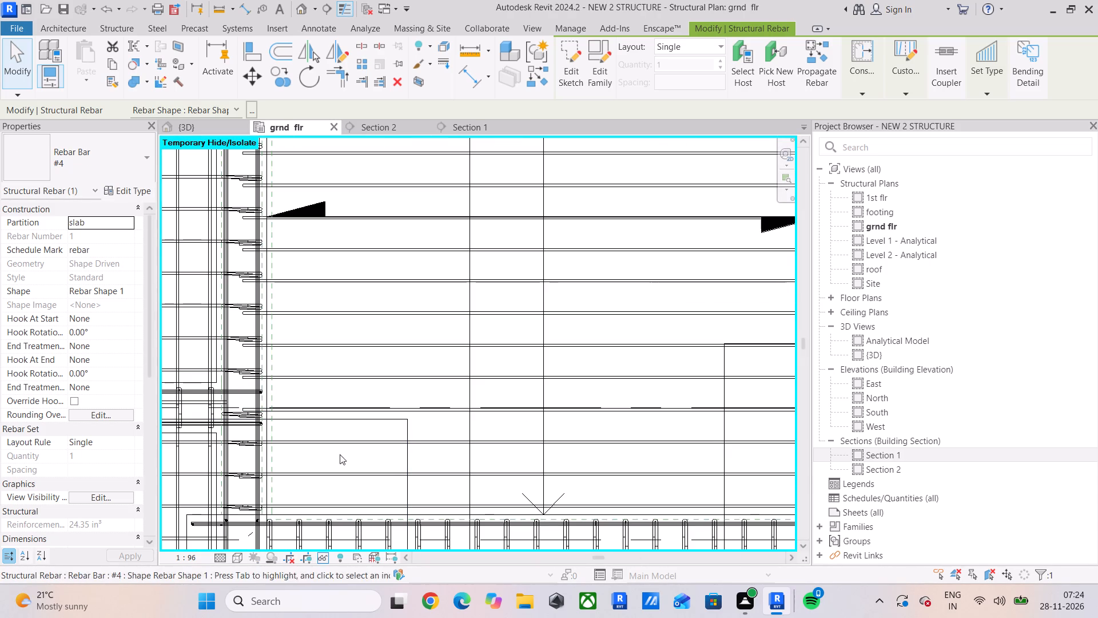
{"action": "middle_click_drag", "start_coordinate": [349, 411], "coordinate": [533, 439]}
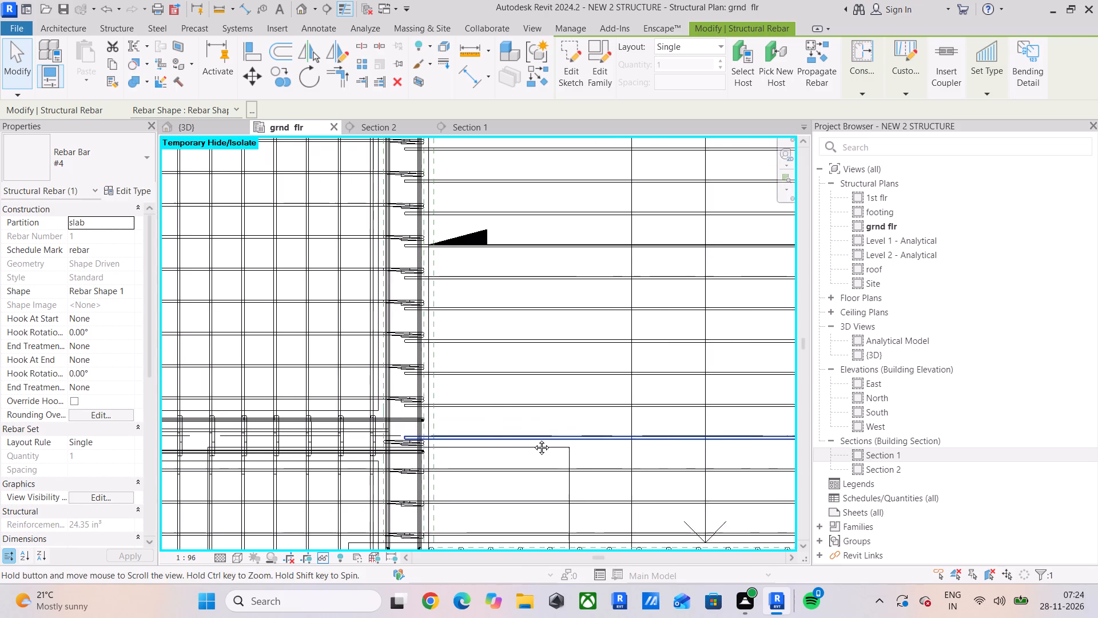
{"action": "middle_click_drag", "start_coordinate": [533, 439], "coordinate": [539, 439]}
{"action": "scroll", "coordinate": [400, 393], "scroll_direction": "down", "scroll_amount": 4}
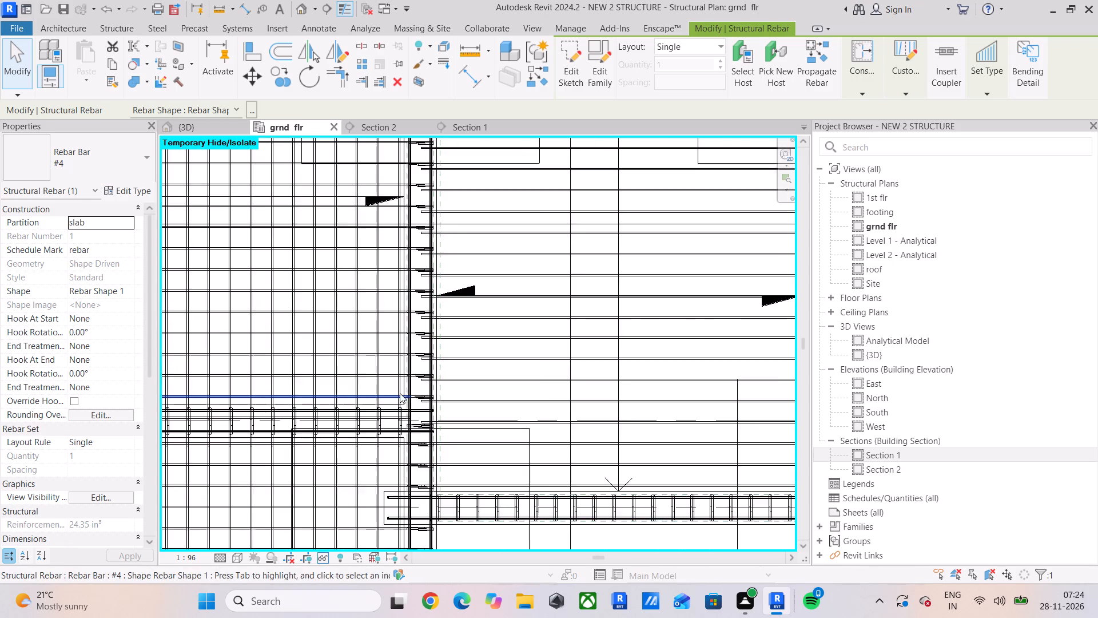
{"action": "middle_click_drag", "start_coordinate": [418, 396], "coordinate": [405, 323]}
{"action": "scroll", "coordinate": [419, 406], "scroll_direction": "up", "scroll_amount": 5}
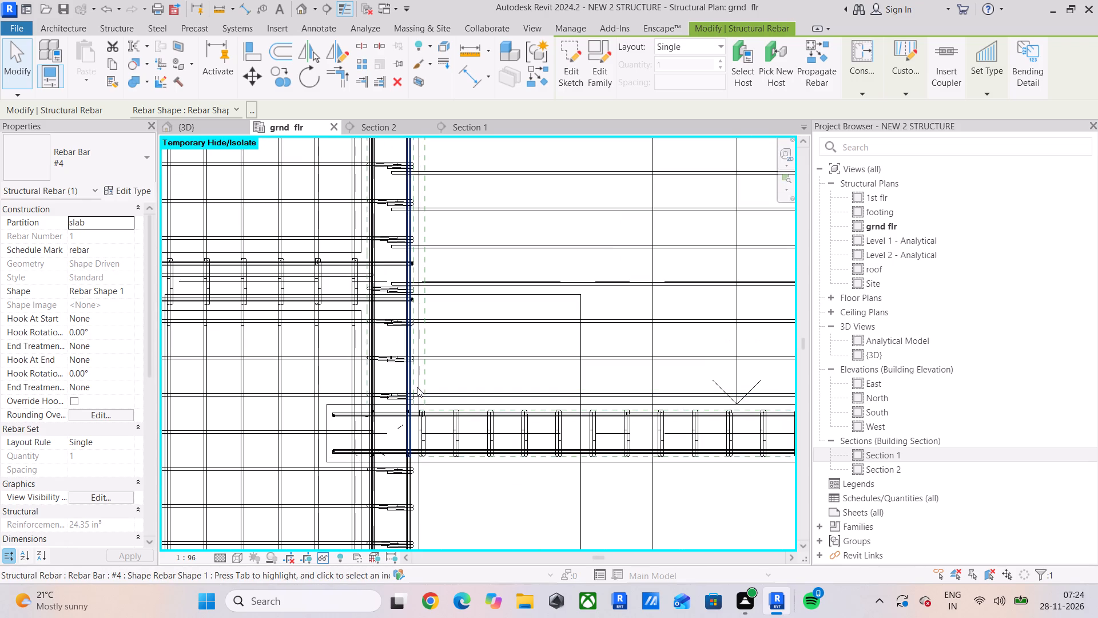
{"action": "scroll", "coordinate": [419, 386], "scroll_direction": "down", "scroll_amount": 4}
{"action": "middle_click_drag", "start_coordinate": [427, 389], "coordinate": [405, 382]}
{"action": "scroll", "coordinate": [366, 367], "scroll_direction": "up", "scroll_amount": 5}
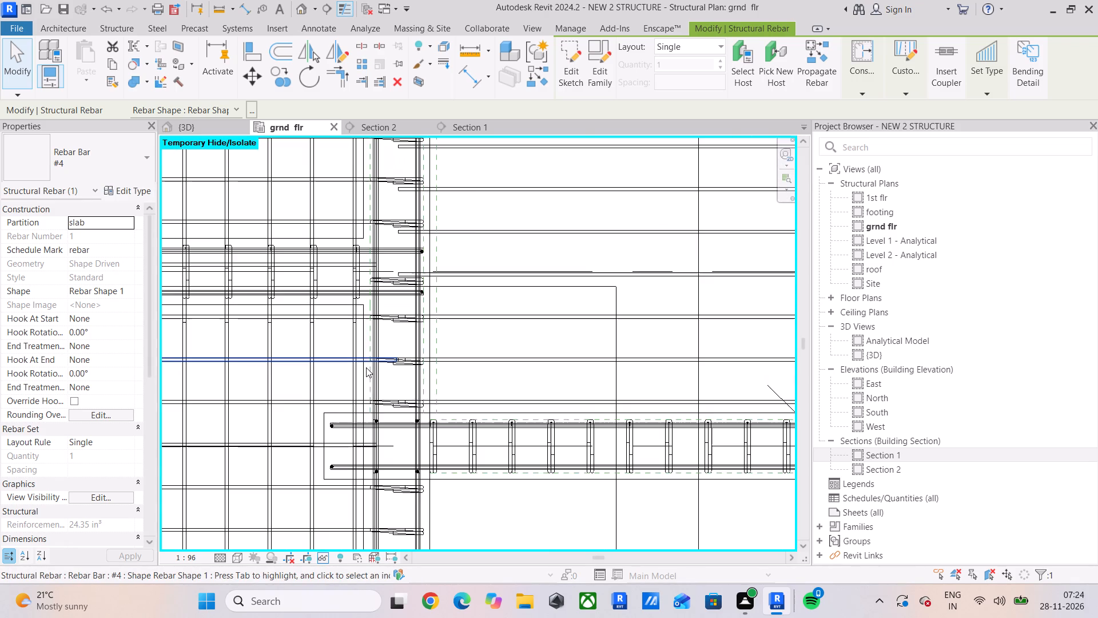
{"action": "middle_click_drag", "start_coordinate": [401, 276], "coordinate": [398, 405]}
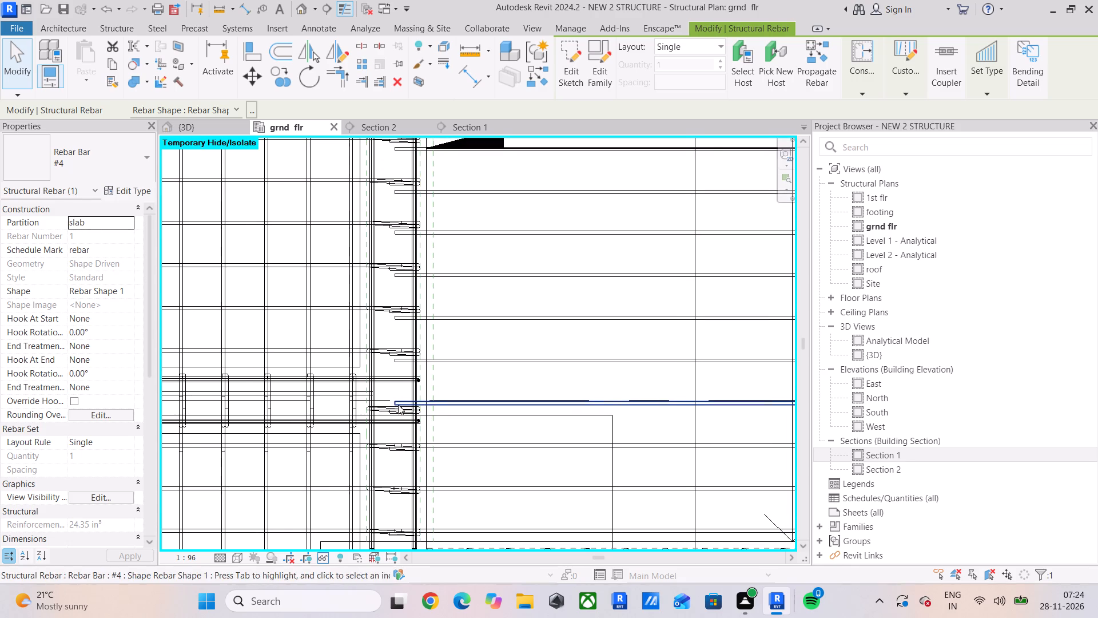
{"action": "scroll", "coordinate": [330, 340], "scroll_direction": "down", "scroll_amount": 4}
{"action": "scroll", "coordinate": [401, 352], "scroll_direction": "down", "scroll_amount": 6}
{"action": "middle_click_drag", "start_coordinate": [440, 352], "coordinate": [449, 423]}
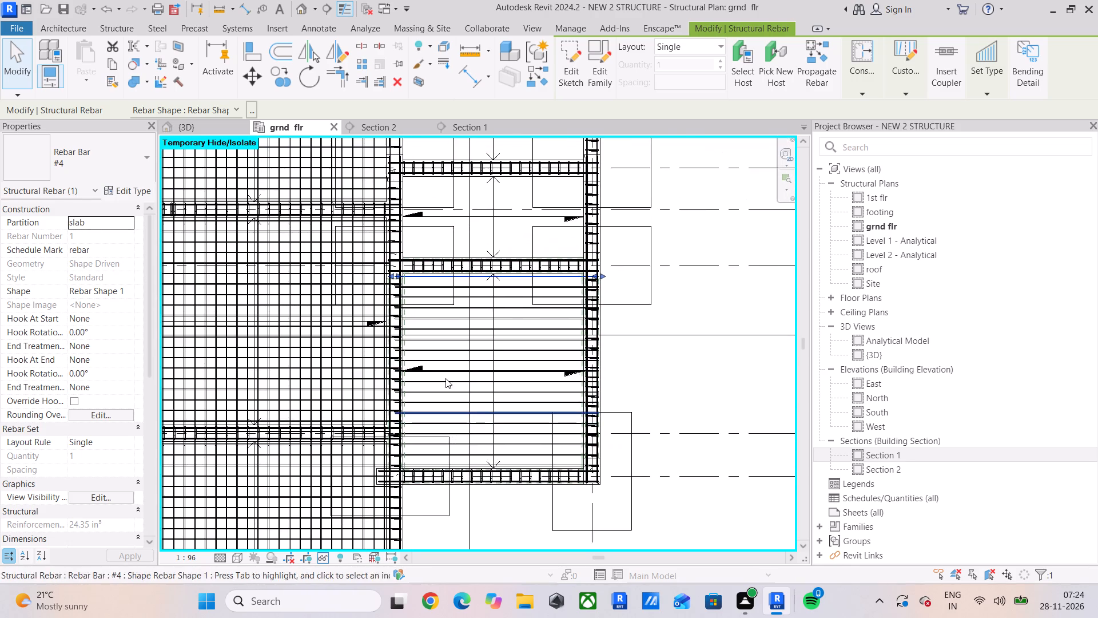
{"action": "scroll", "coordinate": [427, 296], "scroll_direction": "up", "scroll_amount": 4}
{"action": "middle_click_drag", "start_coordinate": [439, 290], "coordinate": [433, 356]}
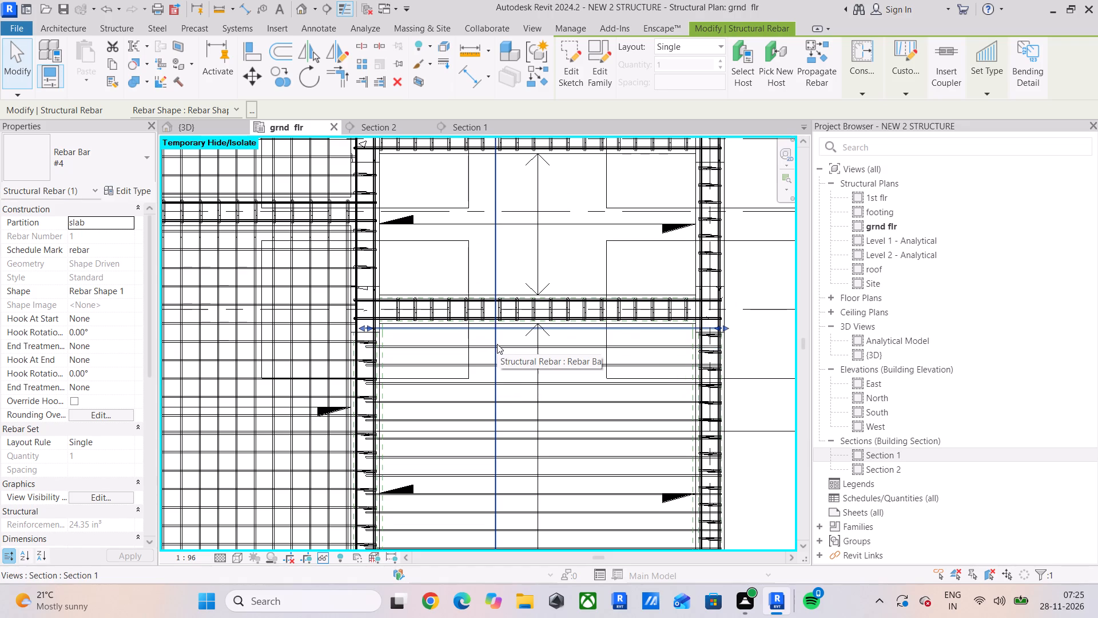
In Section 1, set the rebar cover of the foundation slab on the unreinforced side of the beam to SLAB <0' - 1">.
{"action": "left_click", "coordinate": [457, 126]}
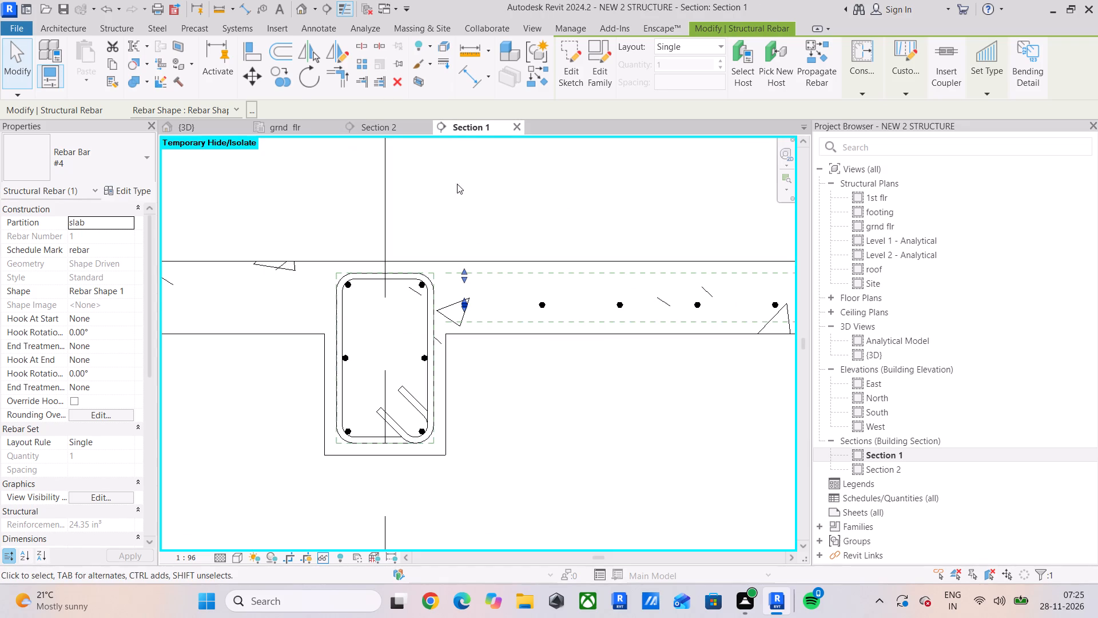
{"action": "scroll", "coordinate": [449, 304], "scroll_direction": "up", "scroll_amount": 5}
{"action": "scroll", "coordinate": [411, 302], "scroll_direction": "down", "scroll_amount": 5}
{"action": "middle_click_drag", "start_coordinate": [411, 302], "coordinate": [429, 302]}
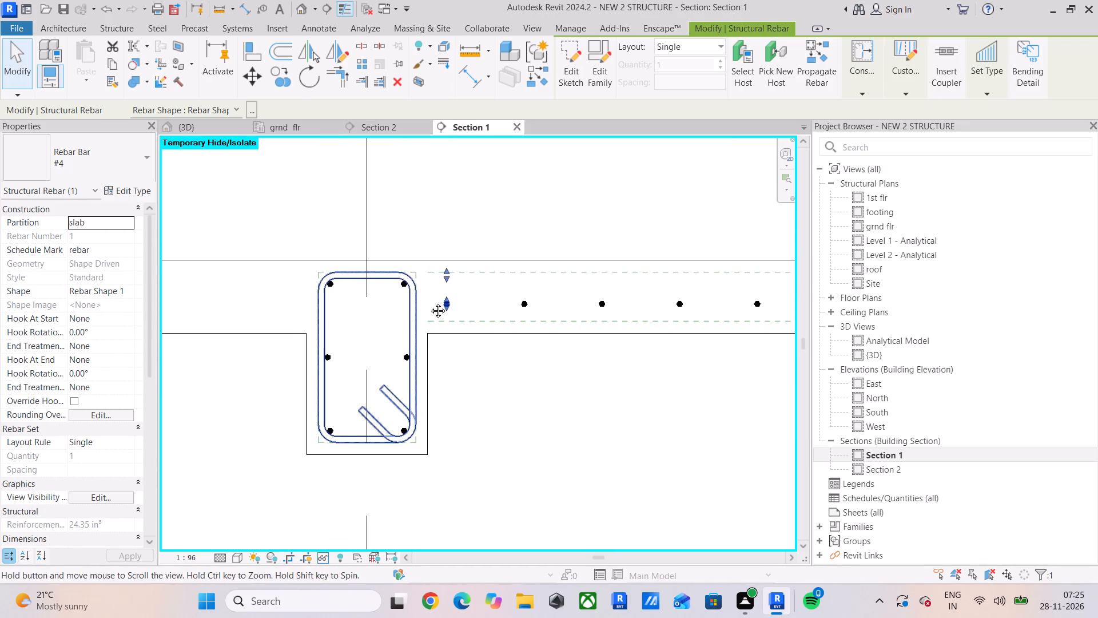
{"action": "middle_click_drag", "start_coordinate": [429, 302], "coordinate": [502, 302]}
{"action": "left_click", "coordinate": [561, 383]}
{"action": "left_click", "coordinate": [229, 335]}
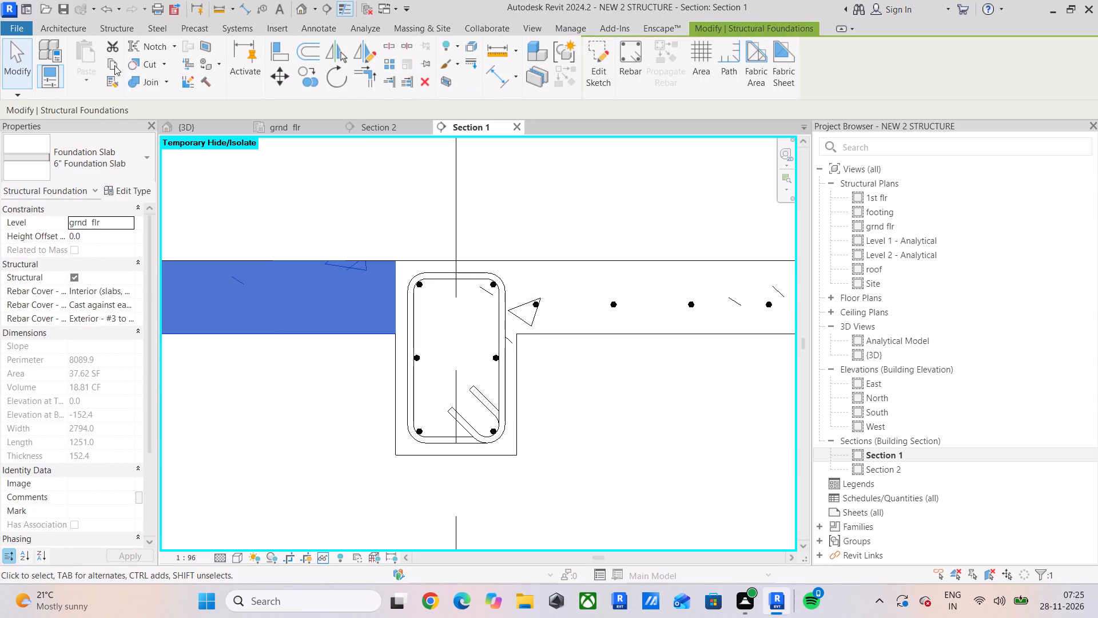
{"action": "left_click", "coordinate": [114, 27]}
{"action": "left_click", "coordinate": [599, 72]}
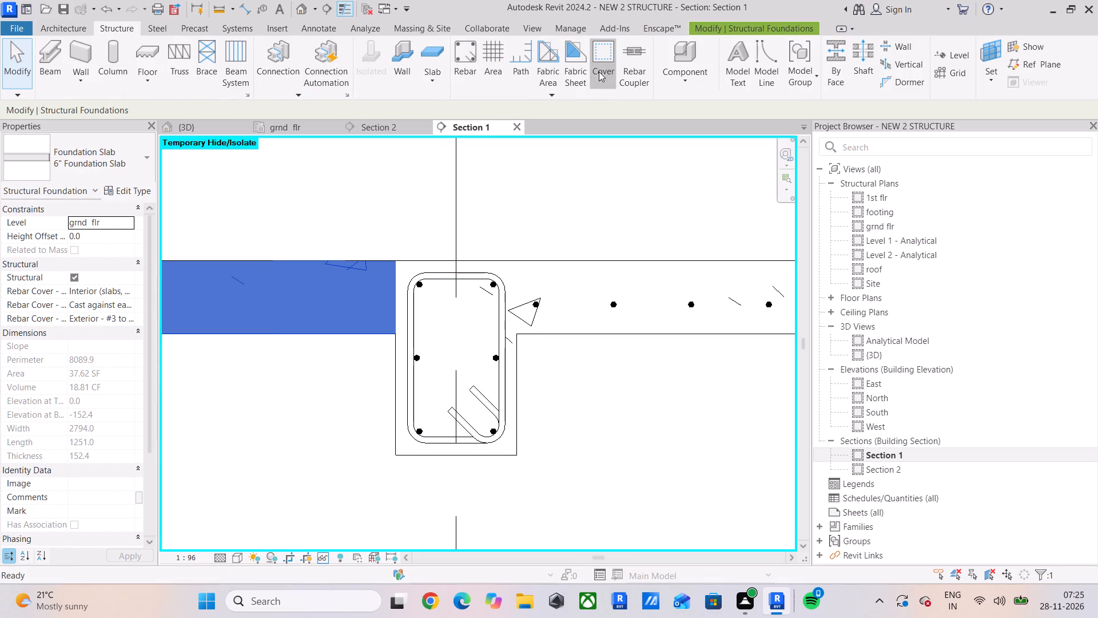
{"action": "left_click", "coordinate": [278, 336]}
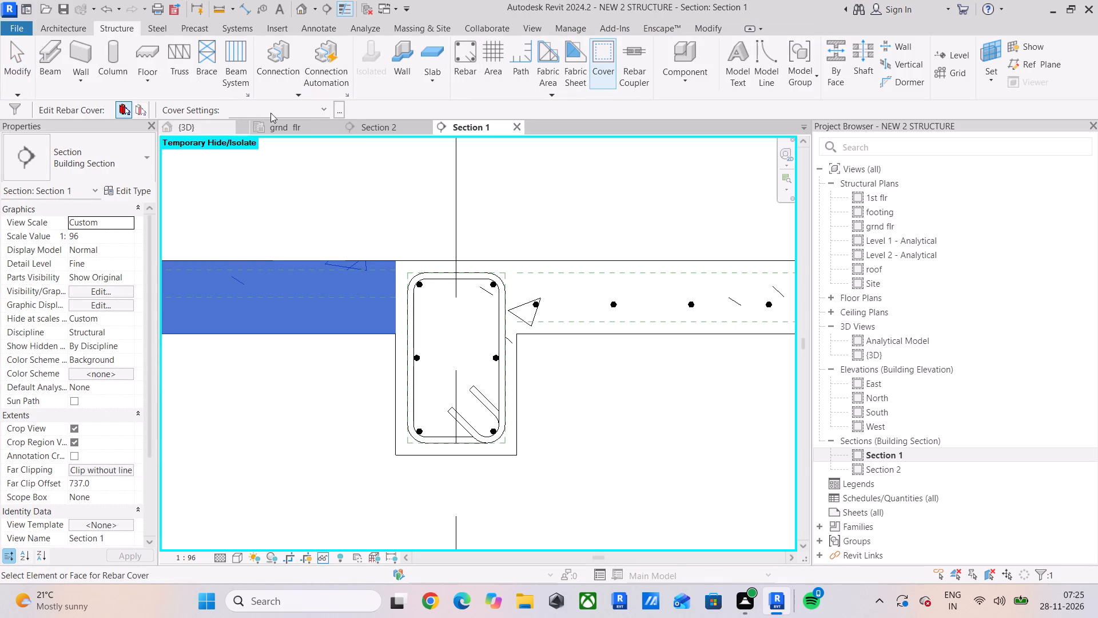
{"action": "left_click", "coordinate": [329, 106]}
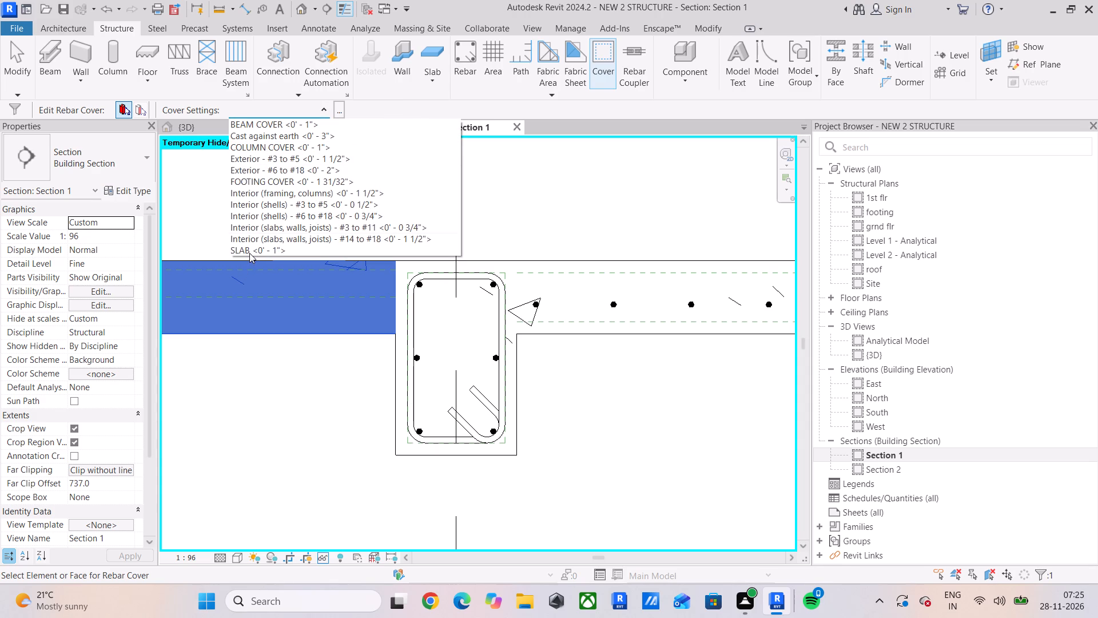
{"action": "left_click", "coordinate": [249, 253]}
{"action": "left_click", "coordinate": [254, 399]}
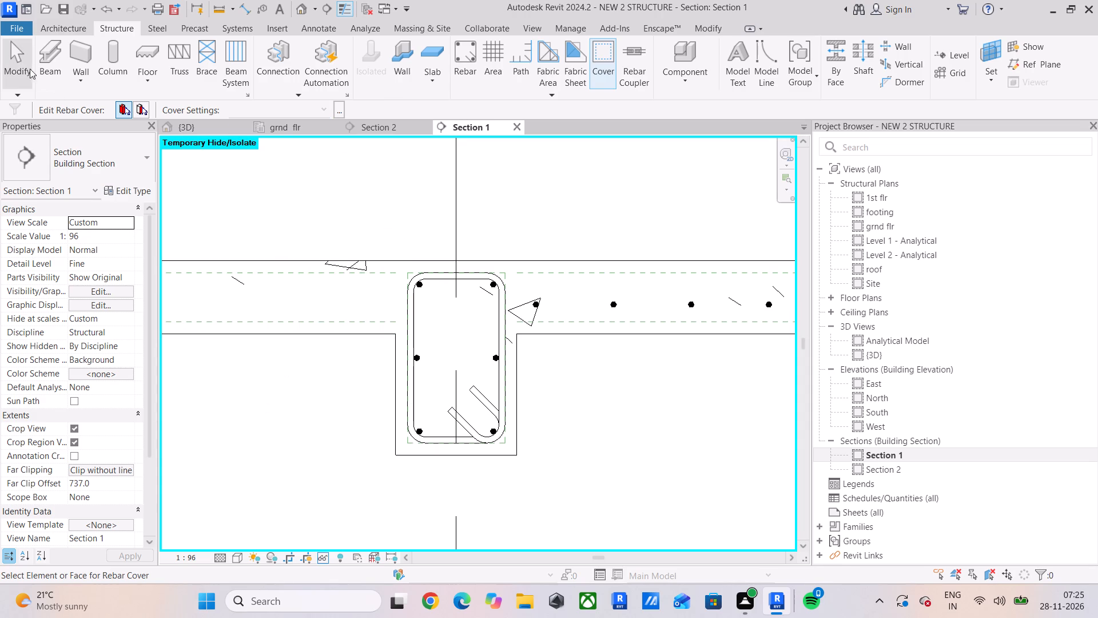
{"action": "left_click", "coordinate": [38, 81]}
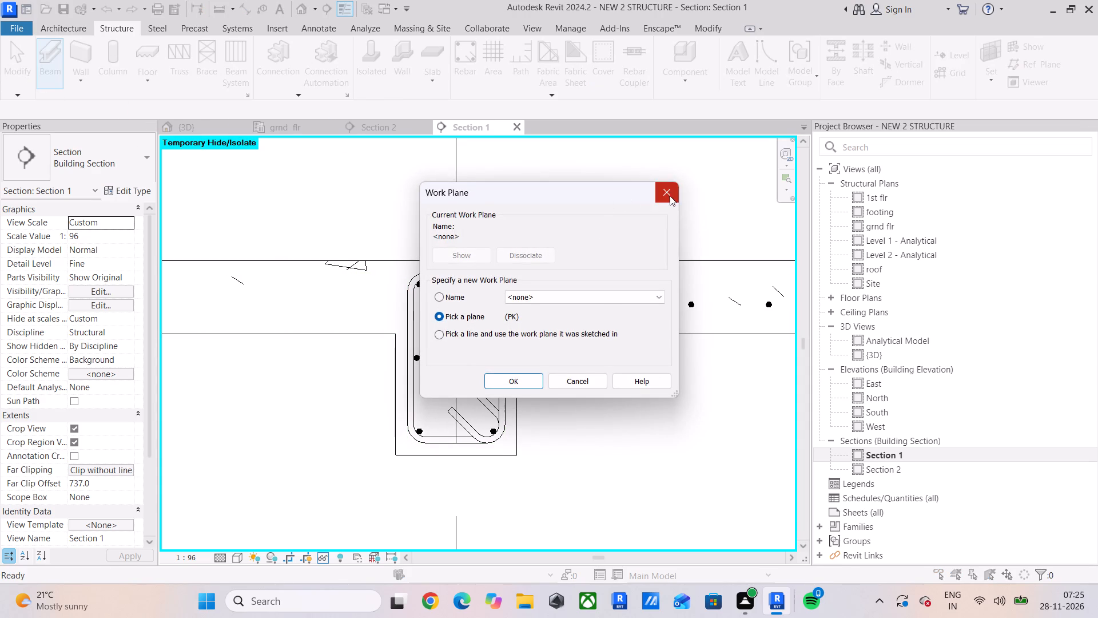
{"action": "left_click", "coordinate": [671, 195]}
{"action": "left_click", "coordinate": [0, 57]}
{"action": "left_click", "coordinate": [17, 57]}
Copy the slab bar beside the beam ten times across that beam and the adjoining slab to the next beam, about 150 to 163 apart.
{"action": "scroll", "coordinate": [546, 367], "scroll_direction": "up", "scroll_amount": 2}
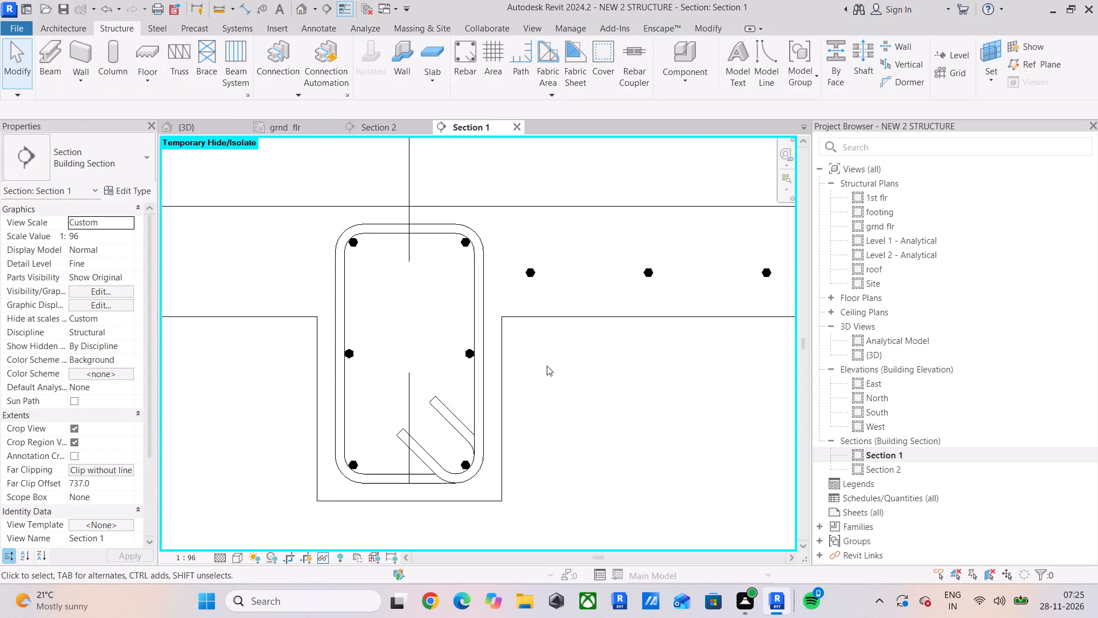
{"action": "scroll", "coordinate": [547, 366], "scroll_direction": "up", "scroll_amount": 2}
{"action": "left_click", "coordinate": [531, 256]}
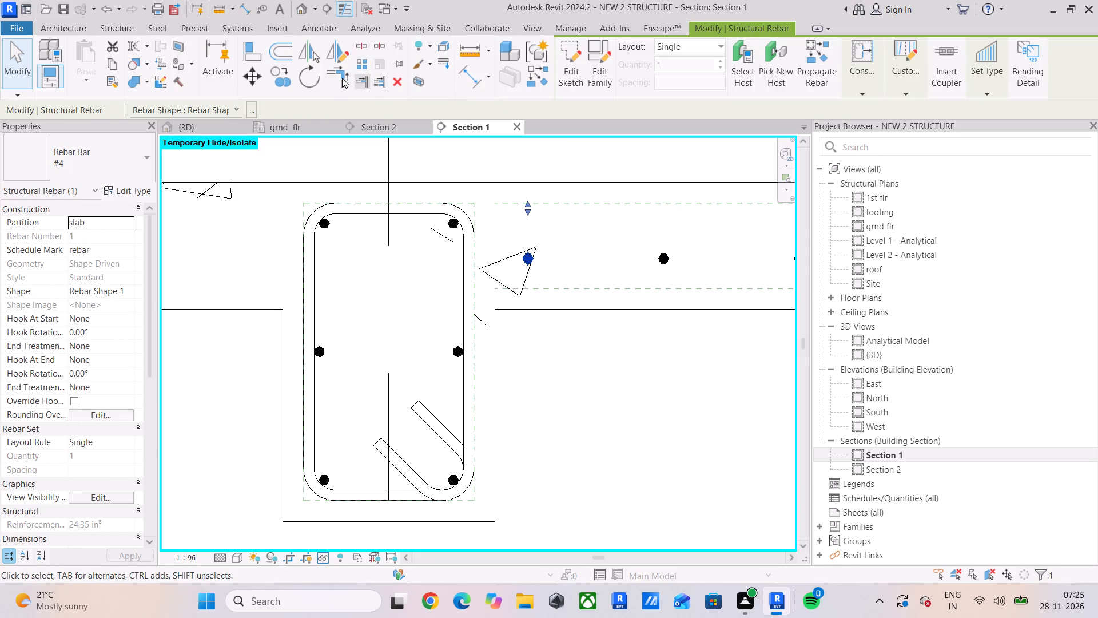
{"action": "left_click", "coordinate": [291, 77]}
{"action": "scroll", "coordinate": [611, 287], "scroll_direction": "up", "scroll_amount": 4}
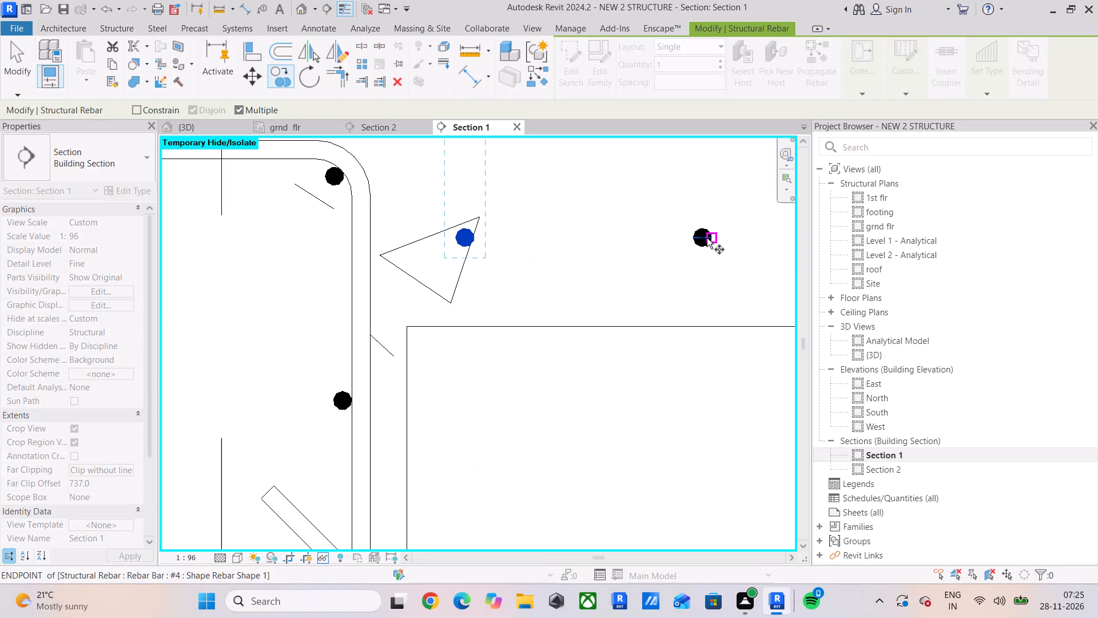
{"action": "left_click", "coordinate": [704, 237]}
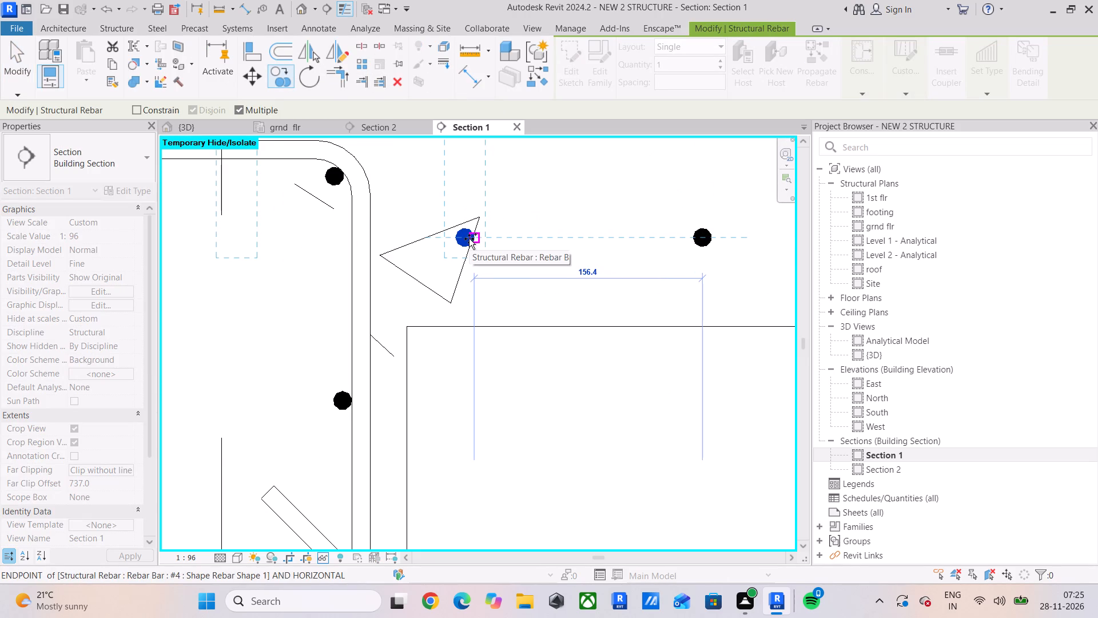
{"action": "scroll", "coordinate": [469, 239], "scroll_direction": "up", "scroll_amount": 3}
{"action": "left_click", "coordinate": [463, 238]}
{"action": "middle_click_drag", "start_coordinate": [351, 255], "coordinate": [751, 255]}
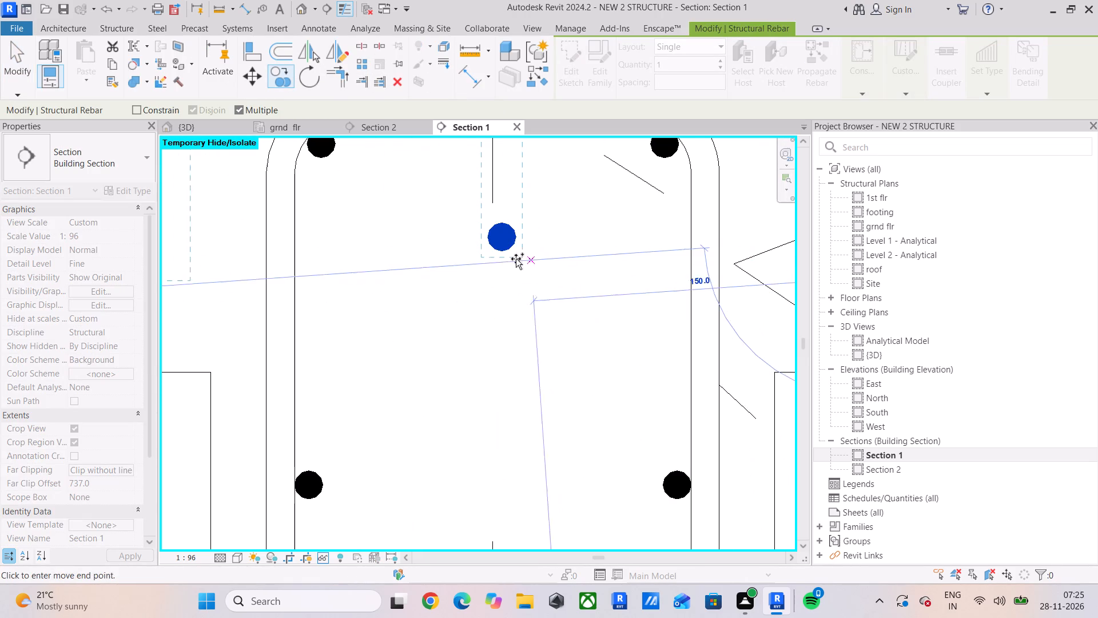
{"action": "left_click", "coordinate": [501, 240]}
{"action": "middle_click_drag", "start_coordinate": [230, 240], "coordinate": [684, 266]}
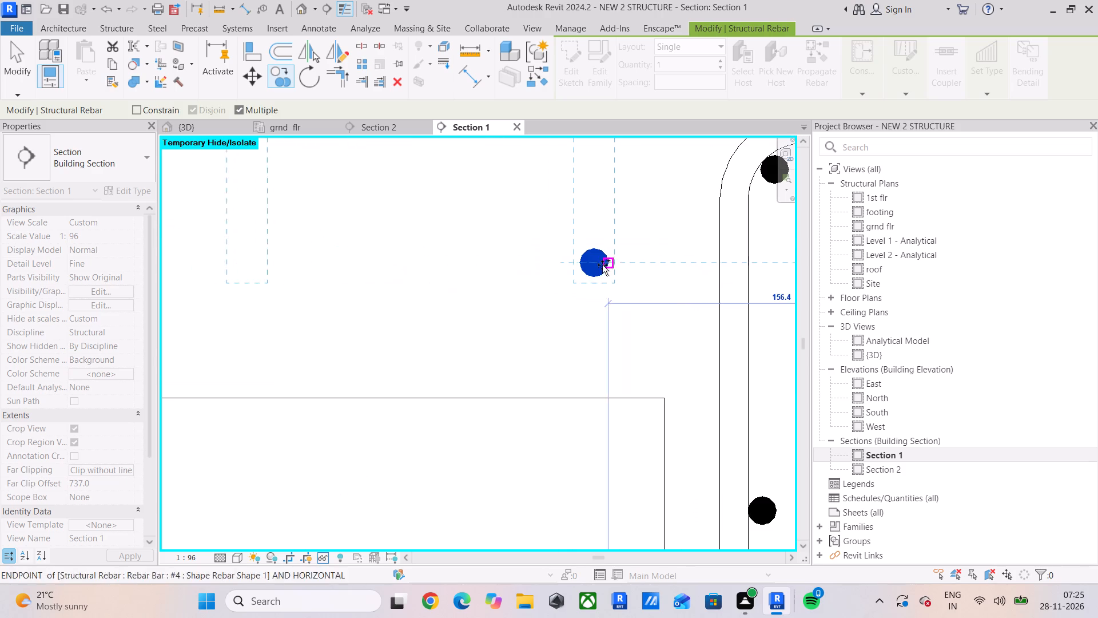
{"action": "left_click_drag", "start_coordinate": [593, 262], "coordinate": [586, 263]}
{"action": "scroll", "coordinate": [487, 266], "scroll_direction": "down", "scroll_amount": 3}
{"action": "middle_click_drag", "start_coordinate": [487, 266], "coordinate": [622, 270]}
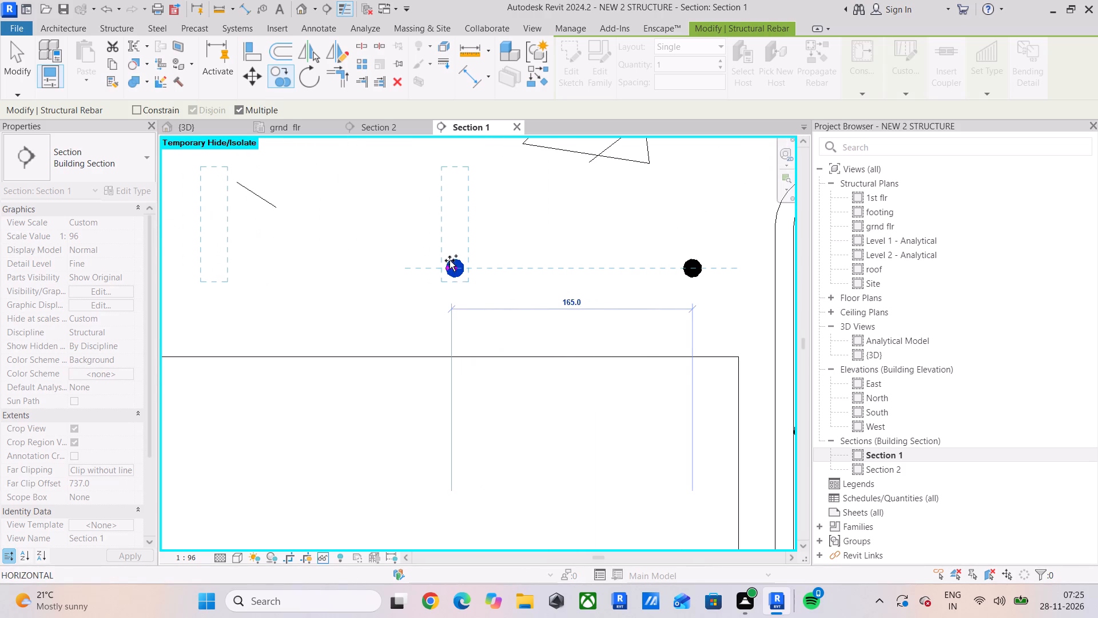
{"action": "left_click", "coordinate": [452, 268]}
{"action": "middle_click_drag", "start_coordinate": [339, 272], "coordinate": [573, 276]}
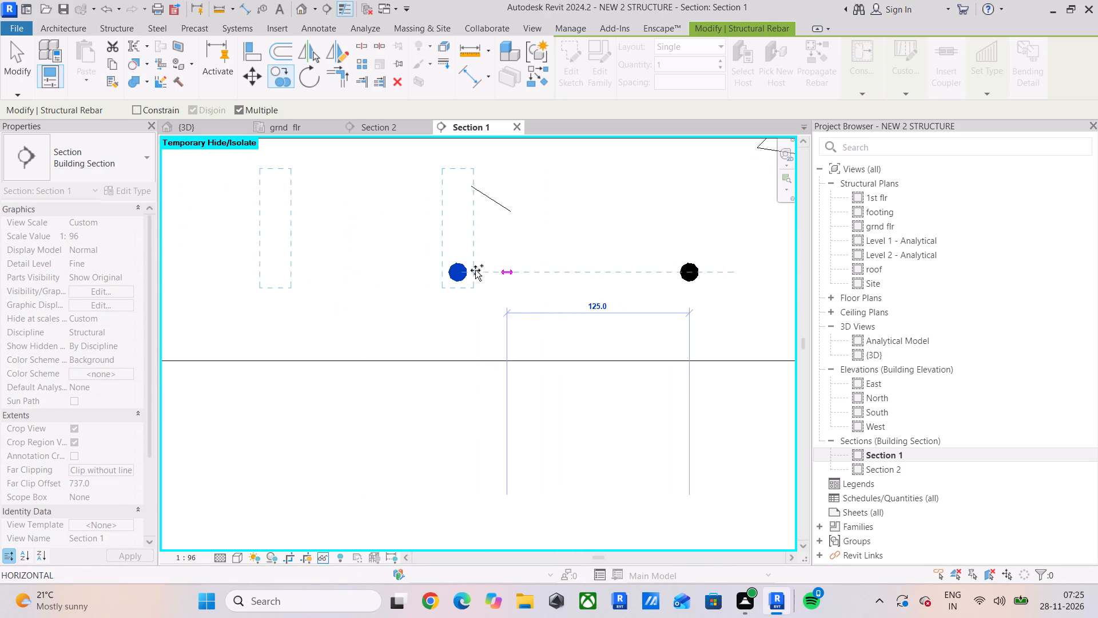
{"action": "left_click", "coordinate": [456, 268]}
{"action": "middle_click_drag", "start_coordinate": [406, 275], "coordinate": [653, 280]}
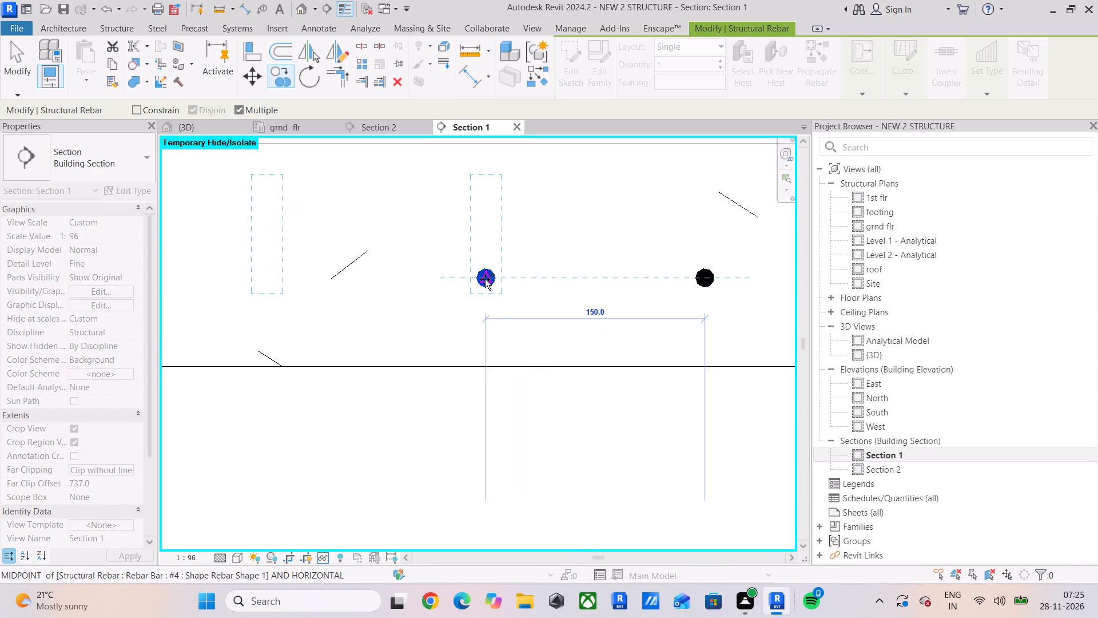
{"action": "left_click", "coordinate": [485, 279]}
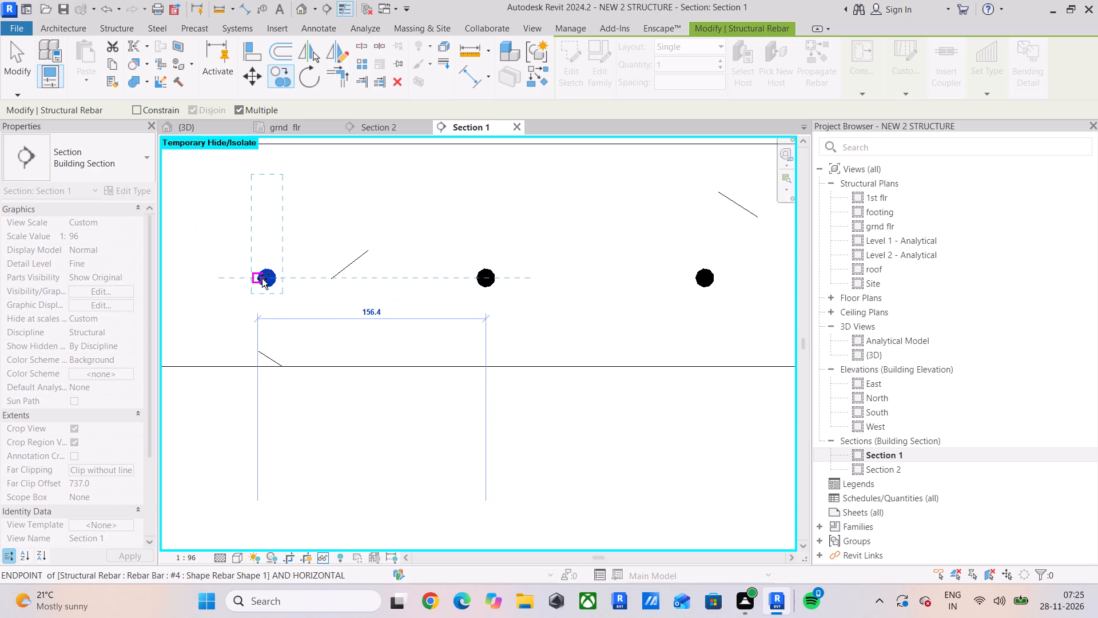
{"action": "left_click", "coordinate": [268, 278]}
{"action": "middle_click_drag", "start_coordinate": [267, 279], "coordinate": [659, 317]}
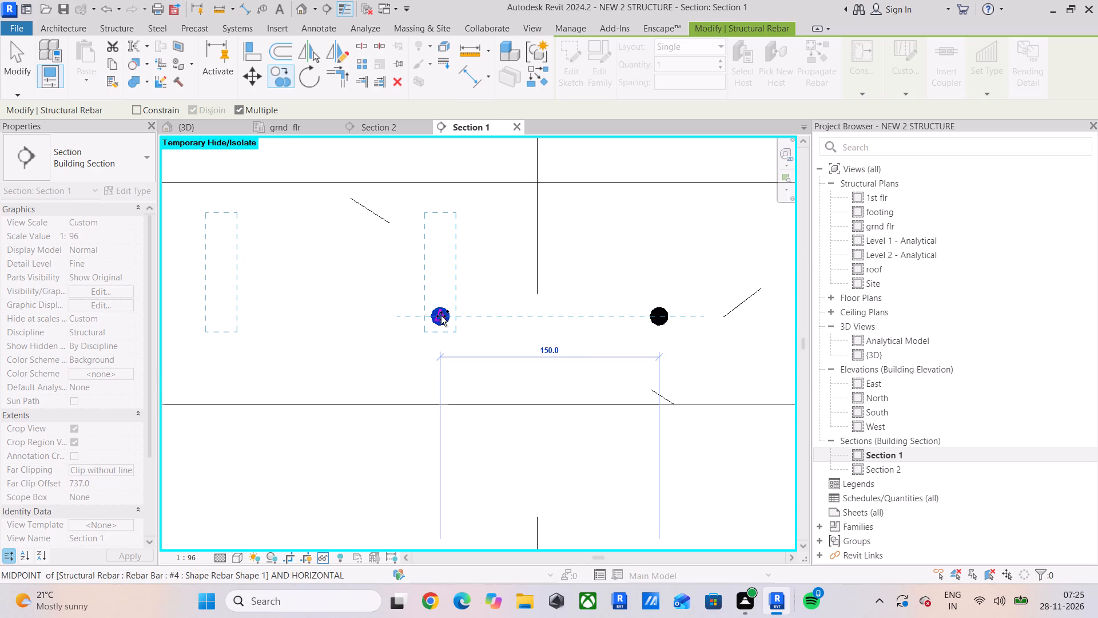
{"action": "left_click", "coordinate": [440, 315]}
{"action": "middle_click_drag", "start_coordinate": [386, 316], "coordinate": [646, 319]}
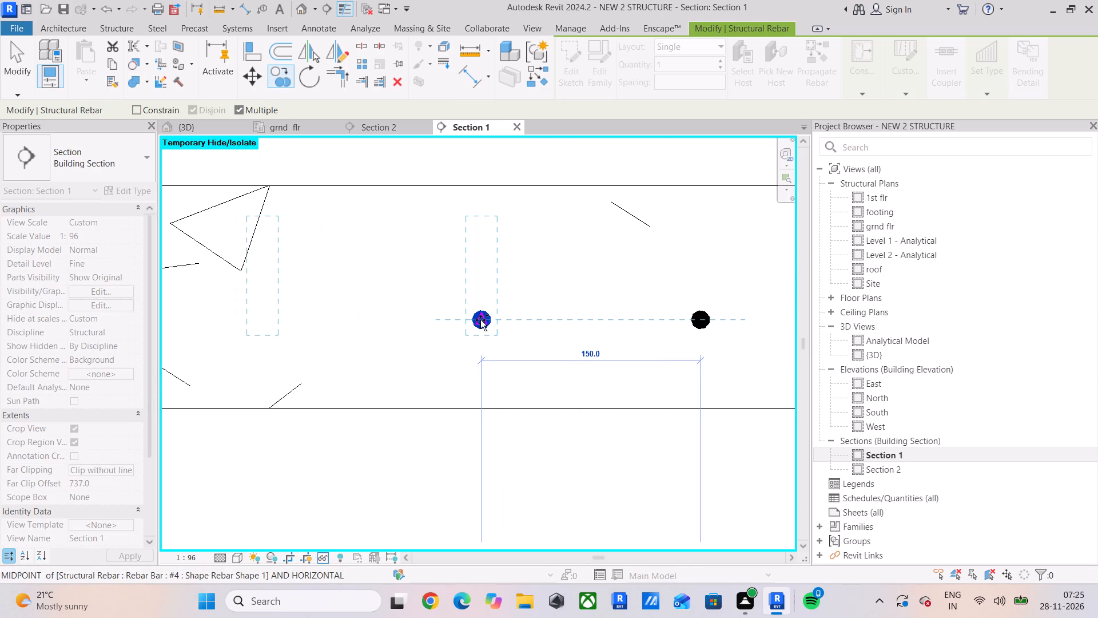
{"action": "left_click", "coordinate": [480, 320]}
{"action": "middle_click_drag", "start_coordinate": [387, 315], "coordinate": [579, 315]}
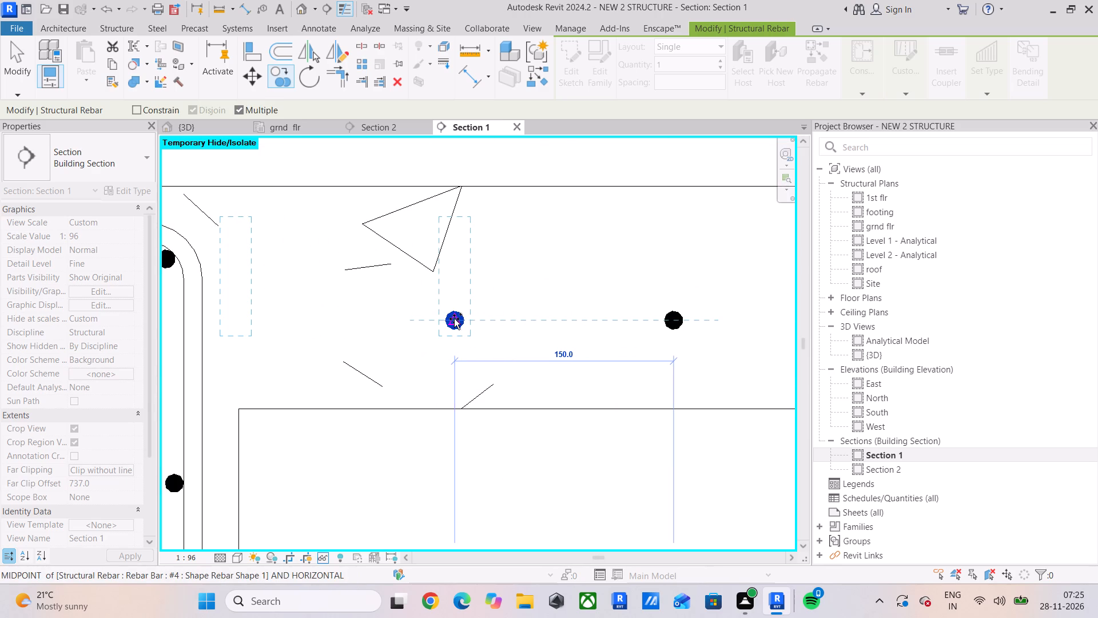
{"action": "left_click", "coordinate": [453, 323]}
Copy the last bar twice more at 150 spacing to carry the row across the next beam.
{"action": "scroll", "coordinate": [453, 323], "scroll_direction": "down", "scroll_amount": 13}
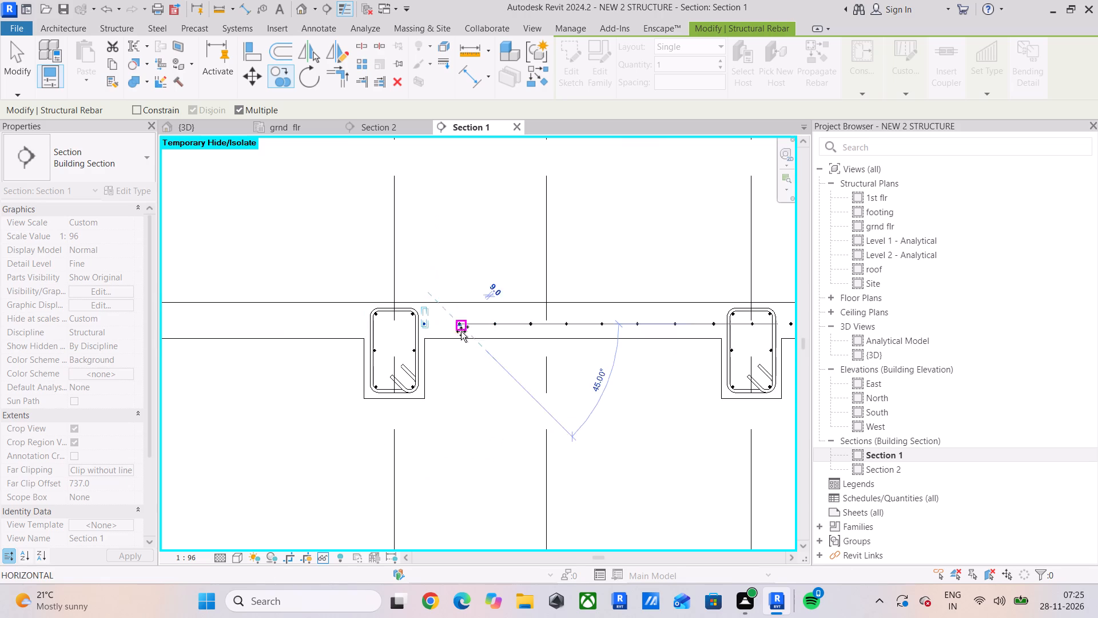
{"action": "middle_click_drag", "start_coordinate": [366, 336], "coordinate": [561, 350]}
{"action": "scroll", "coordinate": [632, 338], "scroll_direction": "down", "scroll_amount": 6}
{"action": "scroll", "coordinate": [633, 340], "scroll_direction": "up", "scroll_amount": 4}
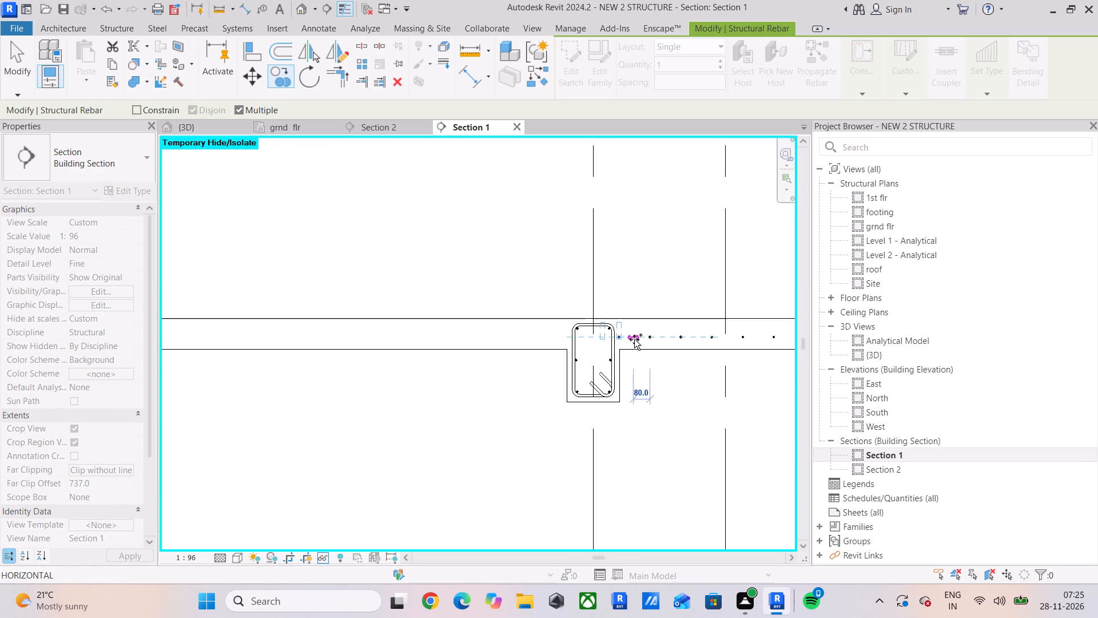
{"action": "scroll", "coordinate": [634, 339], "scroll_direction": "up", "scroll_amount": 12}
{"action": "scroll", "coordinate": [571, 331], "scroll_direction": "up", "scroll_amount": 5}
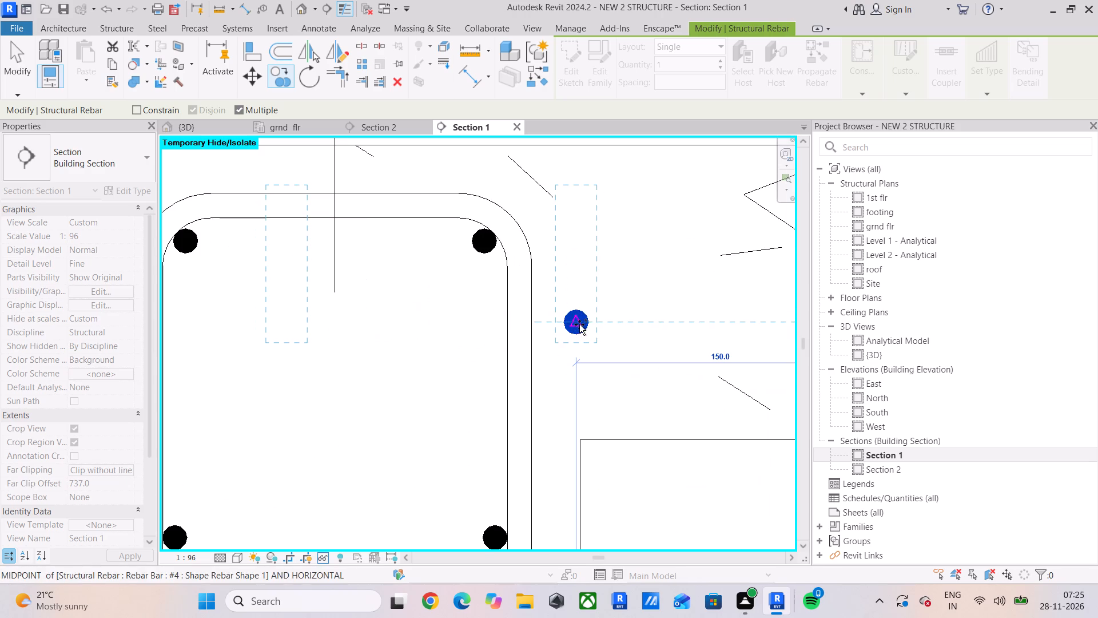
{"action": "left_click", "coordinate": [578, 323]}
{"action": "left_click", "coordinate": [287, 324]}
Copy the last slab bar eight more times at 150 spacing, carrying the row into the slab bay beyond the beam.
{"action": "middle_click_drag", "start_coordinate": [291, 324], "coordinate": [343, 331]}
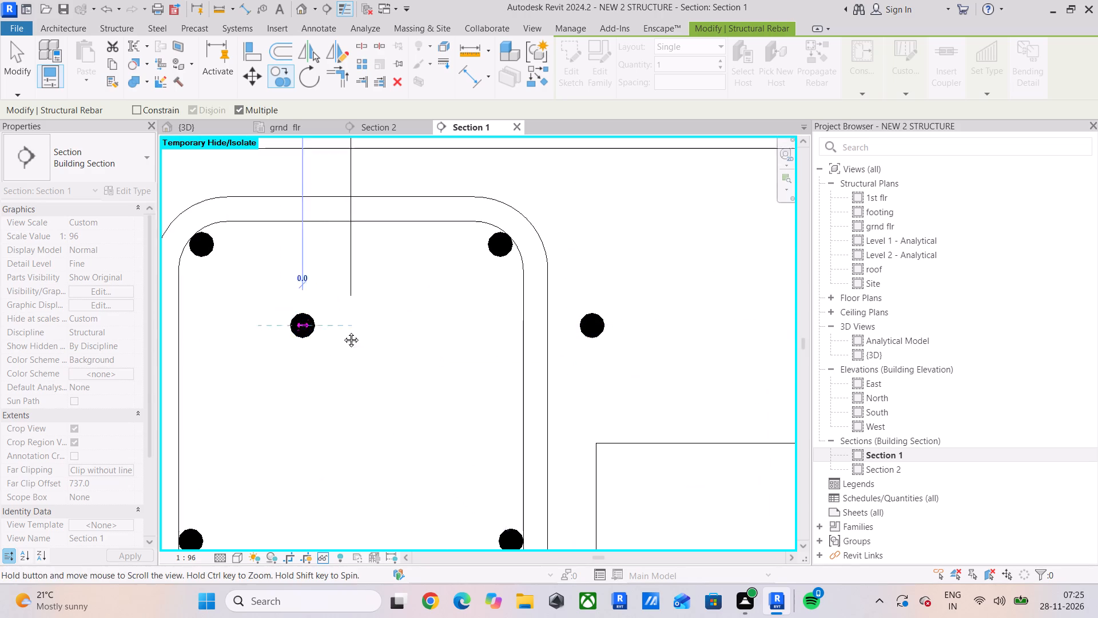
{"action": "middle_click_drag", "start_coordinate": [343, 331], "coordinate": [838, 336]}
{"action": "left_click", "coordinate": [542, 335]}
{"action": "middle_click_drag", "start_coordinate": [542, 335], "coordinate": [778, 339]}
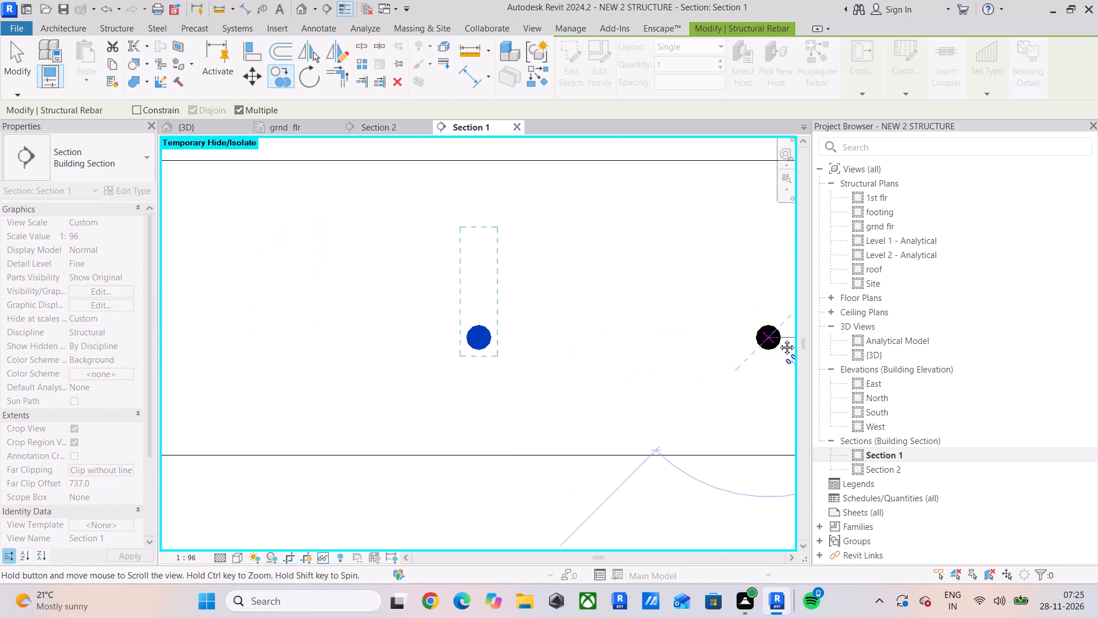
{"action": "middle_click_drag", "start_coordinate": [778, 339], "coordinate": [763, 339]}
{"action": "left_click", "coordinate": [476, 340]}
{"action": "middle_click_drag", "start_coordinate": [518, 346], "coordinate": [768, 346]}
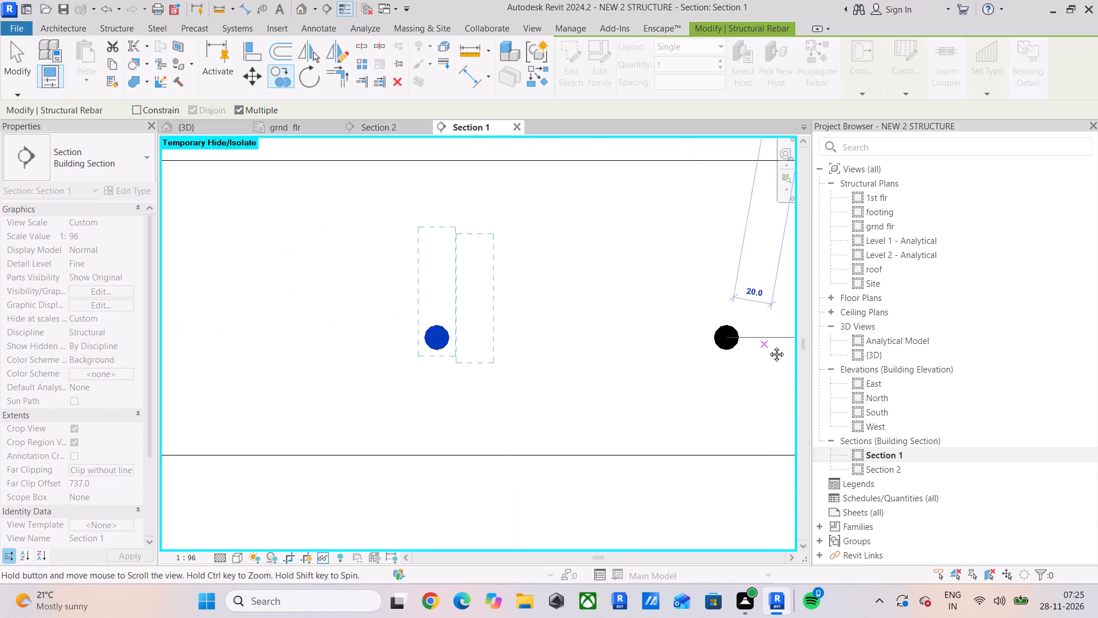
{"action": "middle_click_drag", "start_coordinate": [768, 346], "coordinate": [766, 347]}
{"action": "scroll", "coordinate": [706, 347], "scroll_direction": "up", "scroll_amount": 1}
{"action": "left_click", "coordinate": [393, 338]}
{"action": "middle_click_drag", "start_coordinate": [399, 338], "coordinate": [781, 351]}
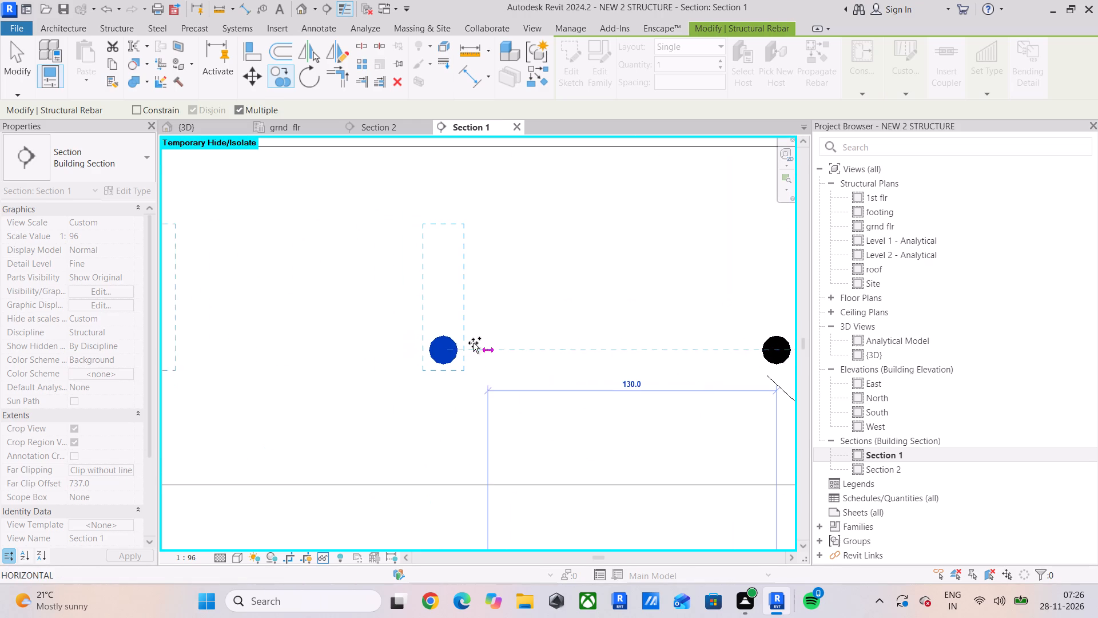
{"action": "left_click", "coordinate": [440, 348]}
{"action": "middle_click_drag", "start_coordinate": [377, 370], "coordinate": [760, 371]}
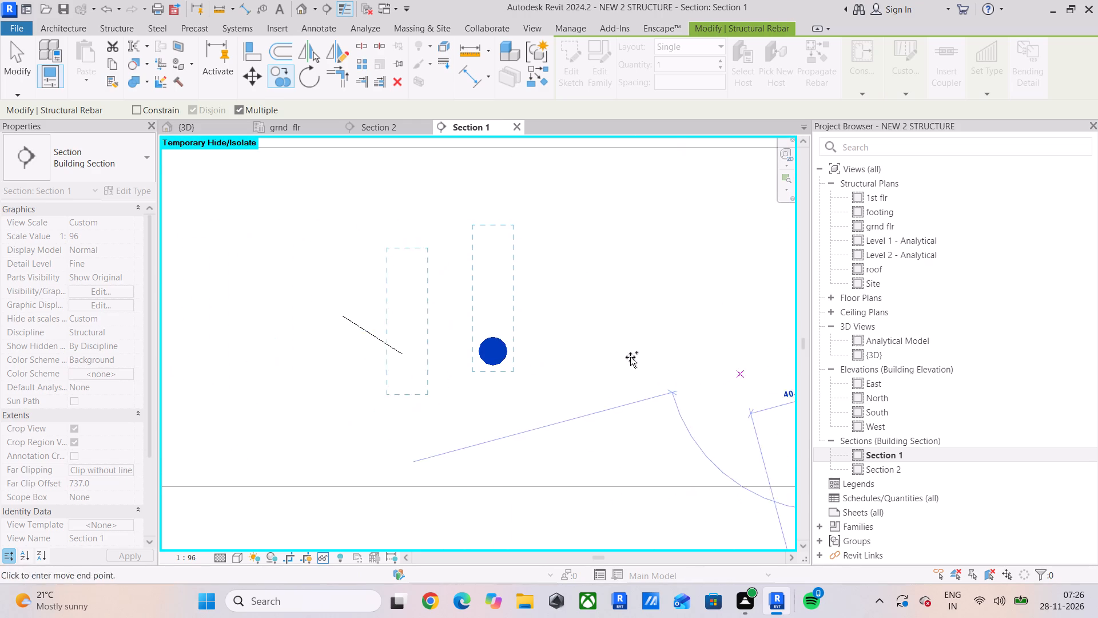
{"action": "left_click", "coordinate": [493, 348]}
{"action": "scroll", "coordinate": [394, 355], "scroll_direction": "down", "scroll_amount": 4}
{"action": "middle_click_drag", "start_coordinate": [396, 355], "coordinate": [421, 355]}
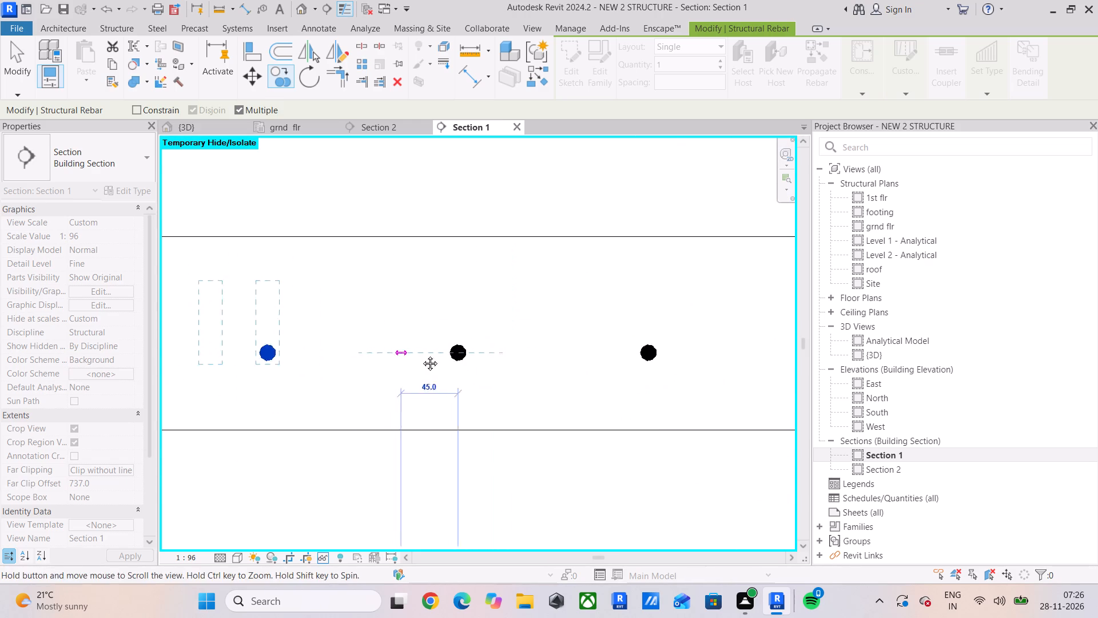
{"action": "middle_click_drag", "start_coordinate": [421, 355], "coordinate": [603, 355]}
{"action": "scroll", "coordinate": [464, 355], "scroll_direction": "up", "scroll_amount": 3}
{"action": "left_click", "coordinate": [470, 356]}
{"action": "scroll", "coordinate": [375, 356], "scroll_direction": "down", "scroll_amount": 3}
{"action": "middle_click_drag", "start_coordinate": [375, 356], "coordinate": [621, 355]}
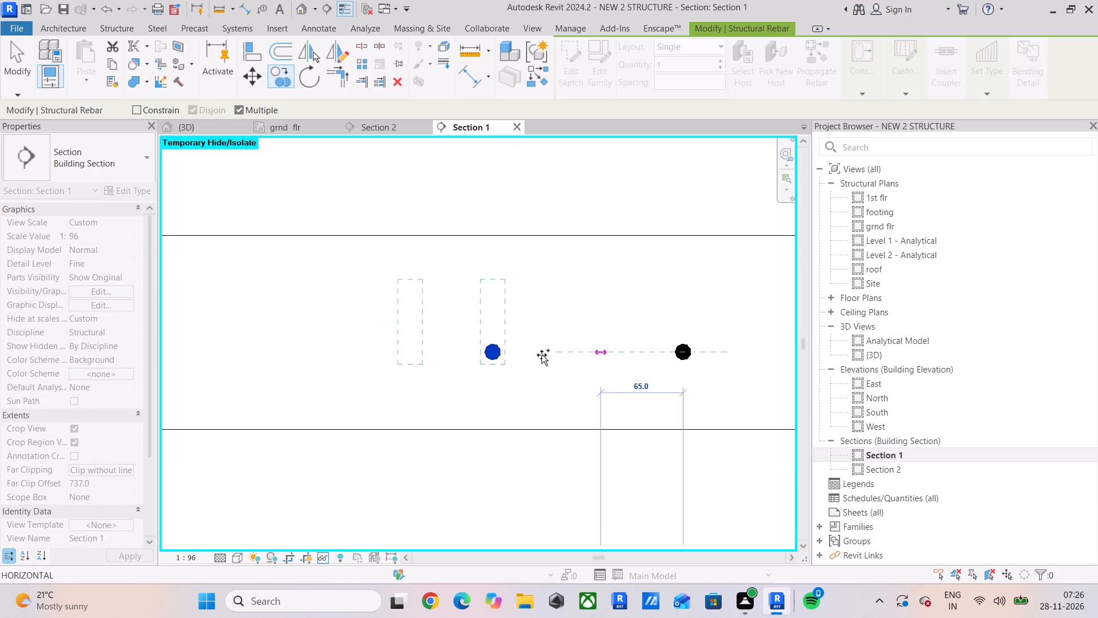
{"action": "scroll", "coordinate": [510, 353], "scroll_direction": "up", "scroll_amount": 4}
{"action": "left_click", "coordinate": [480, 351]}
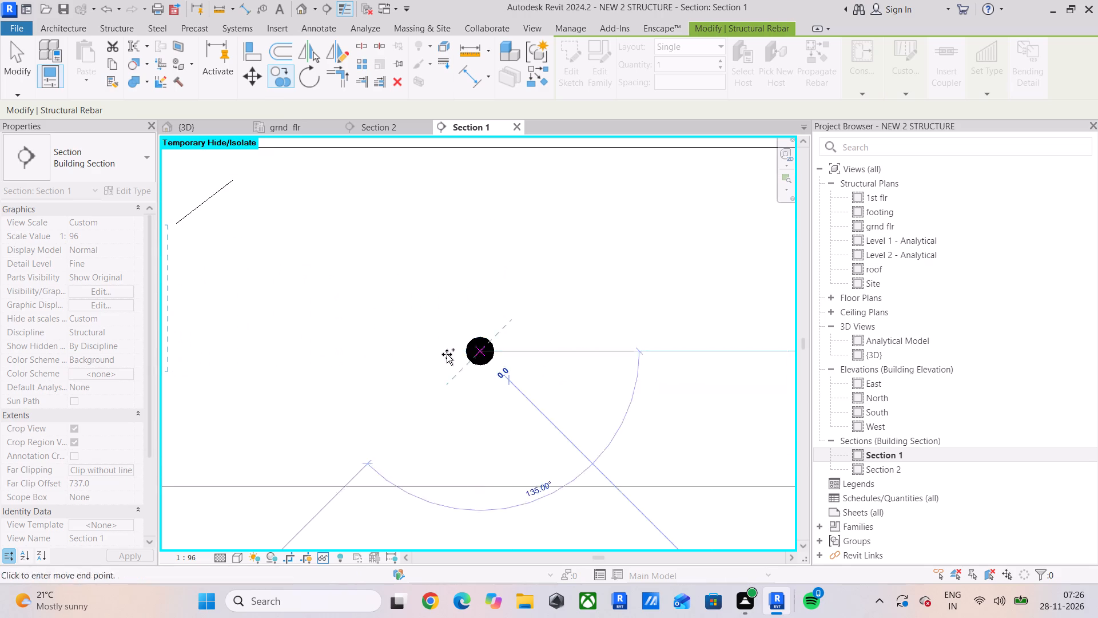
{"action": "scroll", "coordinate": [423, 354], "scroll_direction": "down", "scroll_amount": 5}
{"action": "middle_click_drag", "start_coordinate": [423, 354], "coordinate": [606, 352]}
{"action": "scroll", "coordinate": [506, 359], "scroll_direction": "up", "scroll_amount": 5}
{"action": "left_click", "coordinate": [430, 343]}
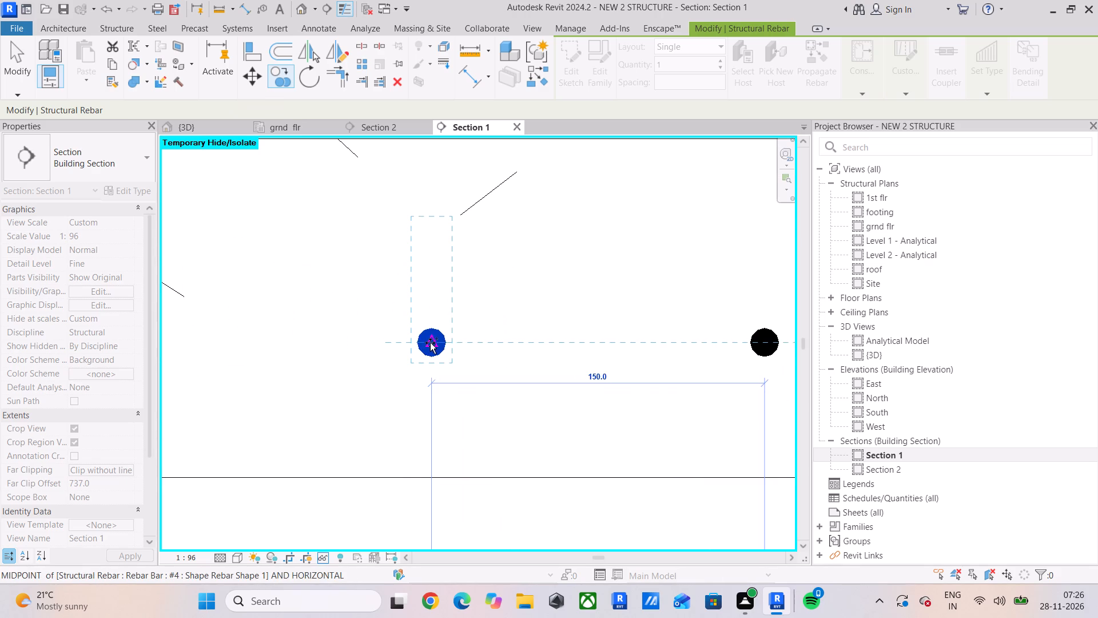
Copy the bar another eight times at 150 spacing to complete the row up to the far beam.
{"action": "scroll", "coordinate": [424, 344], "scroll_direction": "down", "scroll_amount": 5}
{"action": "middle_click_drag", "start_coordinate": [441, 347], "coordinate": [662, 339]}
{"action": "scroll", "coordinate": [426, 334], "scroll_direction": "up", "scroll_amount": 4}
{"action": "left_click", "coordinate": [528, 339]}
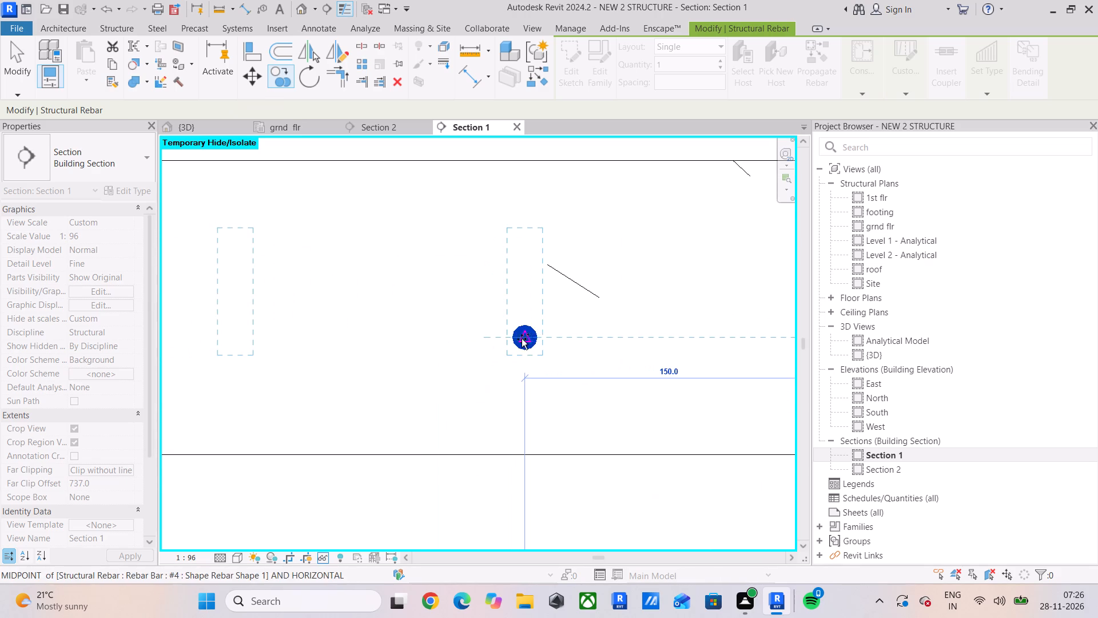
{"action": "scroll", "coordinate": [452, 335], "scroll_direction": "down", "scroll_amount": 5}
{"action": "middle_click_drag", "start_coordinate": [452, 335], "coordinate": [538, 330]}
{"action": "scroll", "coordinate": [426, 335], "scroll_direction": "up", "scroll_amount": 4}
{"action": "left_click", "coordinate": [436, 331]}
{"action": "scroll", "coordinate": [433, 333], "scroll_direction": "down", "scroll_amount": 4}
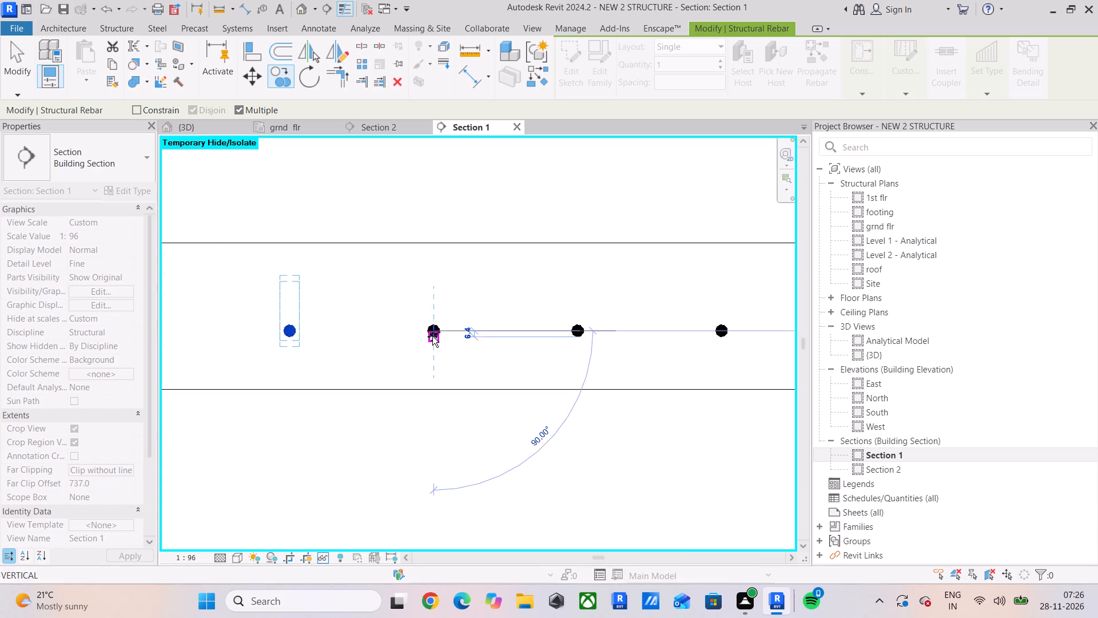
{"action": "middle_click_drag", "start_coordinate": [432, 338], "coordinate": [649, 350]}
{"action": "scroll", "coordinate": [430, 349], "scroll_direction": "up", "scroll_amount": 4}
{"action": "left_click", "coordinate": [566, 340]}
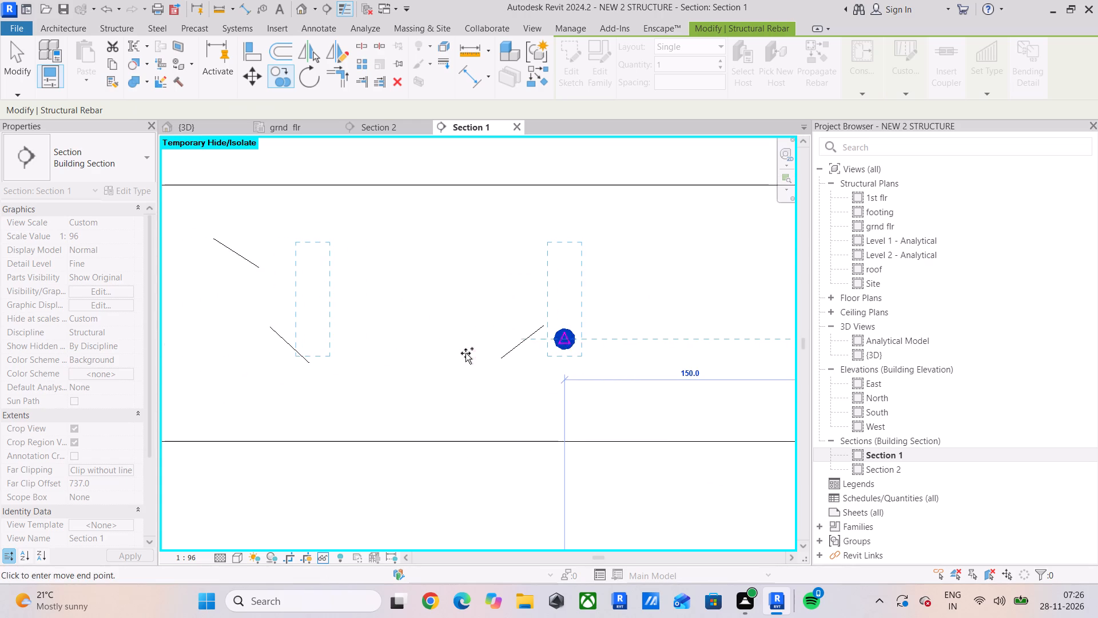
{"action": "scroll", "coordinate": [461, 354], "scroll_direction": "down", "scroll_amount": 4}
{"action": "middle_click_drag", "start_coordinate": [461, 354], "coordinate": [547, 363]}
{"action": "scroll", "coordinate": [482, 362], "scroll_direction": "up", "scroll_amount": 4}
{"action": "left_click", "coordinate": [446, 352]}
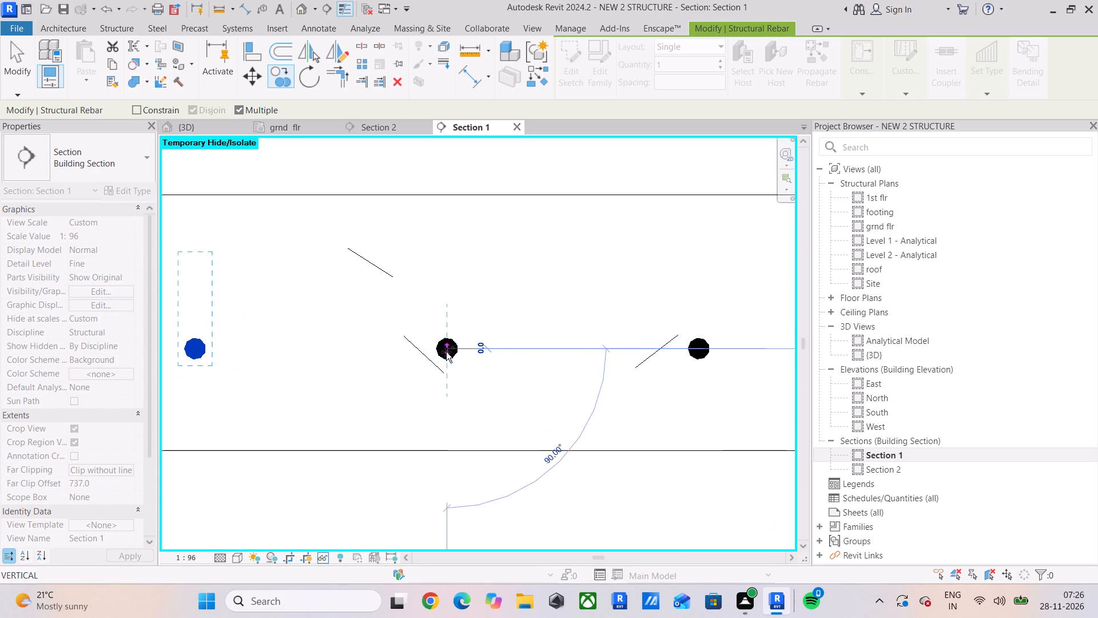
{"action": "left_click", "coordinate": [194, 347]}
{"action": "middle_click_drag", "start_coordinate": [194, 347], "coordinate": [715, 338]}
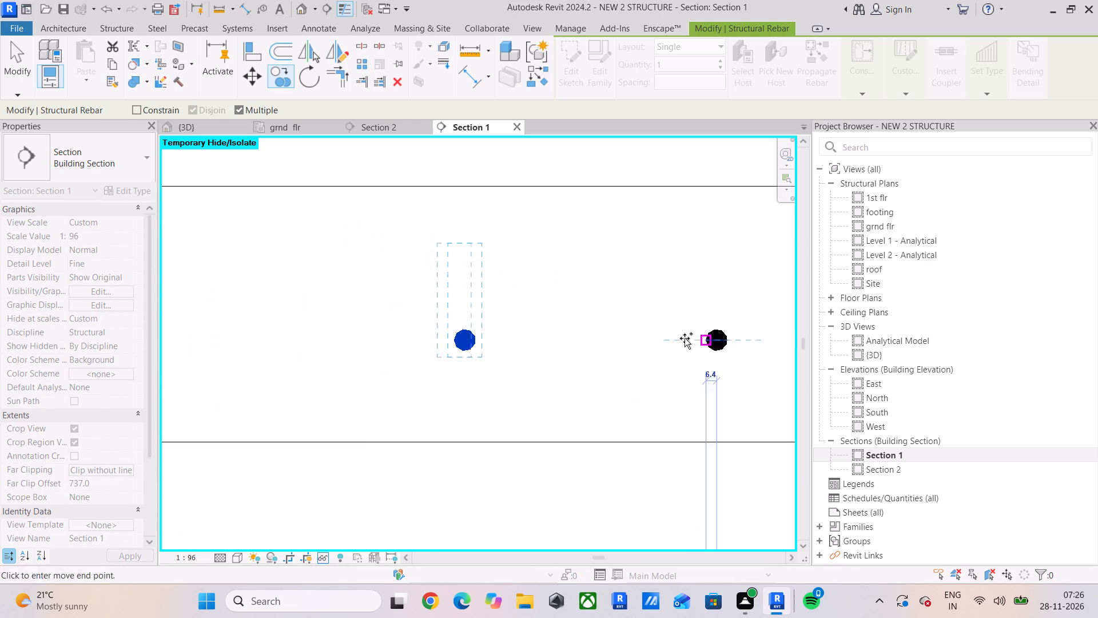
{"action": "left_click", "coordinate": [465, 340]}
{"action": "scroll", "coordinate": [465, 340], "scroll_direction": "down", "scroll_amount": 4}
{"action": "middle_click_drag", "start_coordinate": [465, 340], "coordinate": [715, 338]}
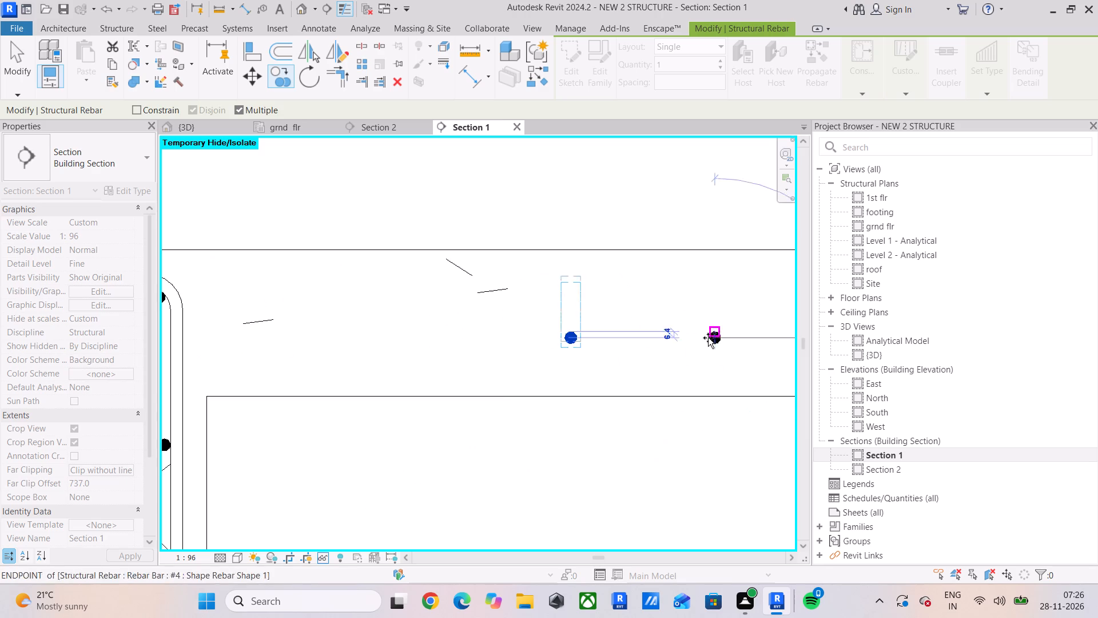
{"action": "scroll", "coordinate": [592, 338], "scroll_direction": "up", "scroll_amount": 4}
{"action": "left_click", "coordinate": [551, 338]}
{"action": "scroll", "coordinate": [534, 336], "scroll_direction": "down", "scroll_amount": 4}
{"action": "middle_click_drag", "start_coordinate": [534, 336], "coordinate": [572, 336]}
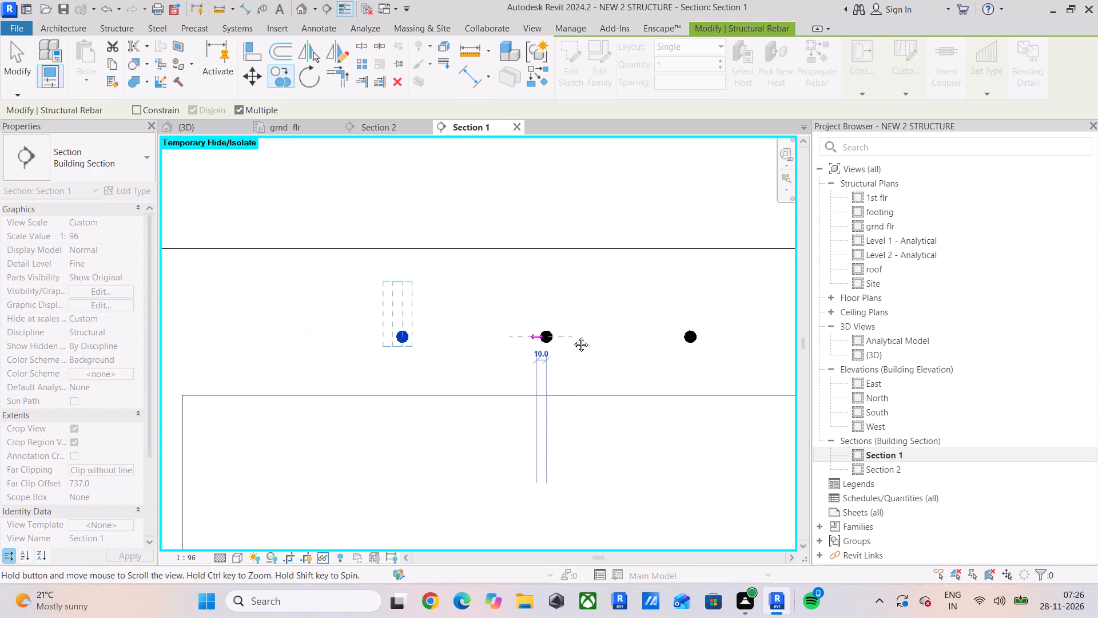
{"action": "middle_click_drag", "start_coordinate": [572, 336], "coordinate": [671, 336]}
{"action": "scroll", "coordinate": [540, 337], "scroll_direction": "up", "scroll_amount": 5}
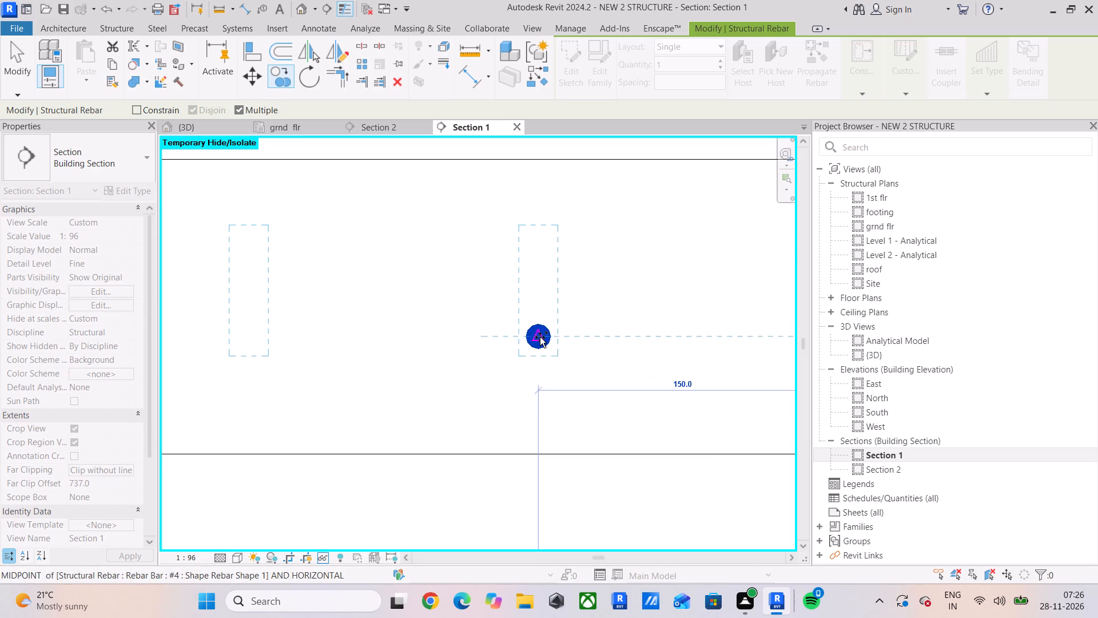
{"action": "left_click", "coordinate": [540, 337]}
{"action": "scroll", "coordinate": [468, 334], "scroll_direction": "down", "scroll_amount": 5}
{"action": "middle_click_drag", "start_coordinate": [467, 334], "coordinate": [606, 334]}
{"action": "scroll", "coordinate": [542, 324], "scroll_direction": "down", "scroll_amount": 4}
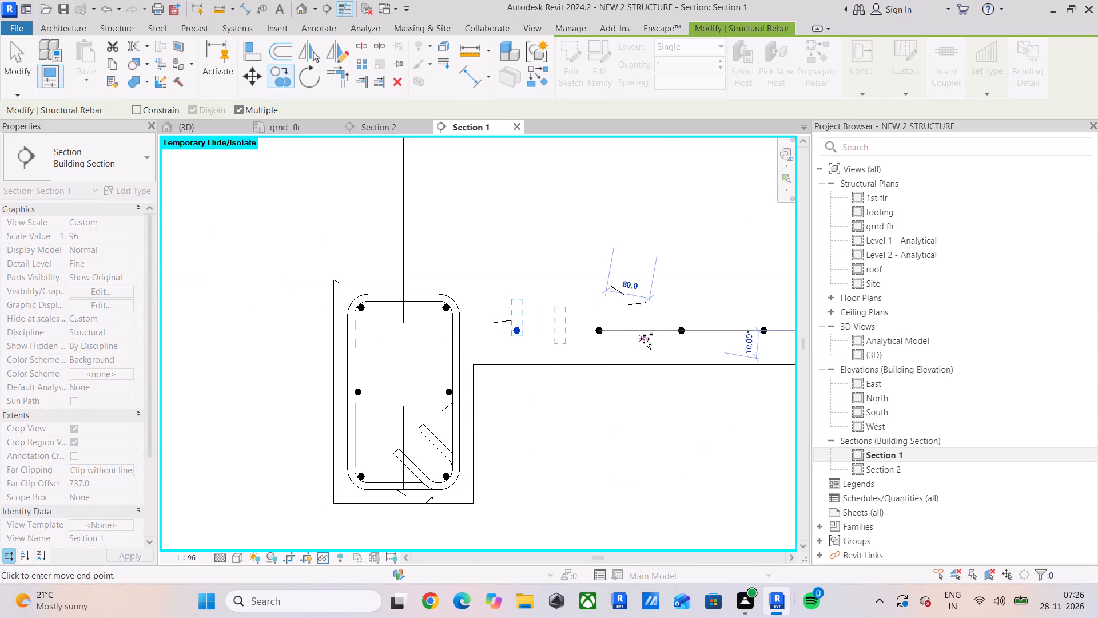
{"action": "key", "text": "Escape"}
Delete the slab bar that runs inside the stirrup of the beam where the newly extended row begins.
{"action": "scroll", "coordinate": [620, 332], "scroll_direction": "down", "scroll_amount": 8}
{"action": "middle_click_drag", "start_coordinate": [720, 335], "coordinate": [337, 338]}
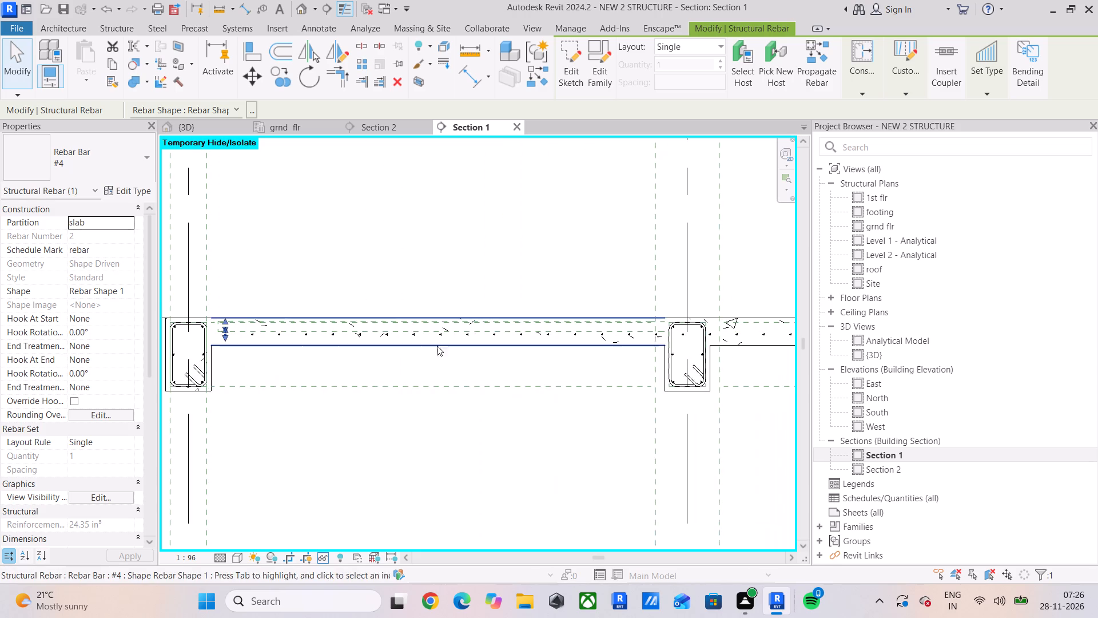
{"action": "middle_click_drag", "start_coordinate": [721, 371], "coordinate": [566, 377]}
{"action": "scroll", "coordinate": [554, 353], "scroll_direction": "up", "scroll_amount": 5}
{"action": "scroll", "coordinate": [498, 332], "scroll_direction": "up", "scroll_amount": 5}
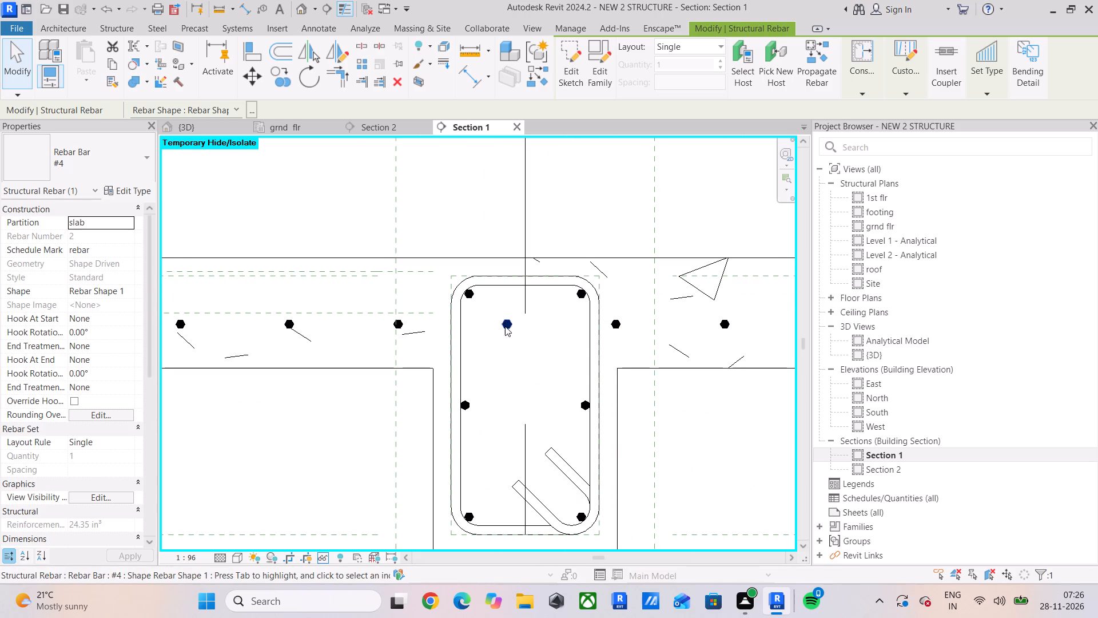
{"action": "left_click", "coordinate": [505, 326]}
{"action": "key", "text": "Delete"}
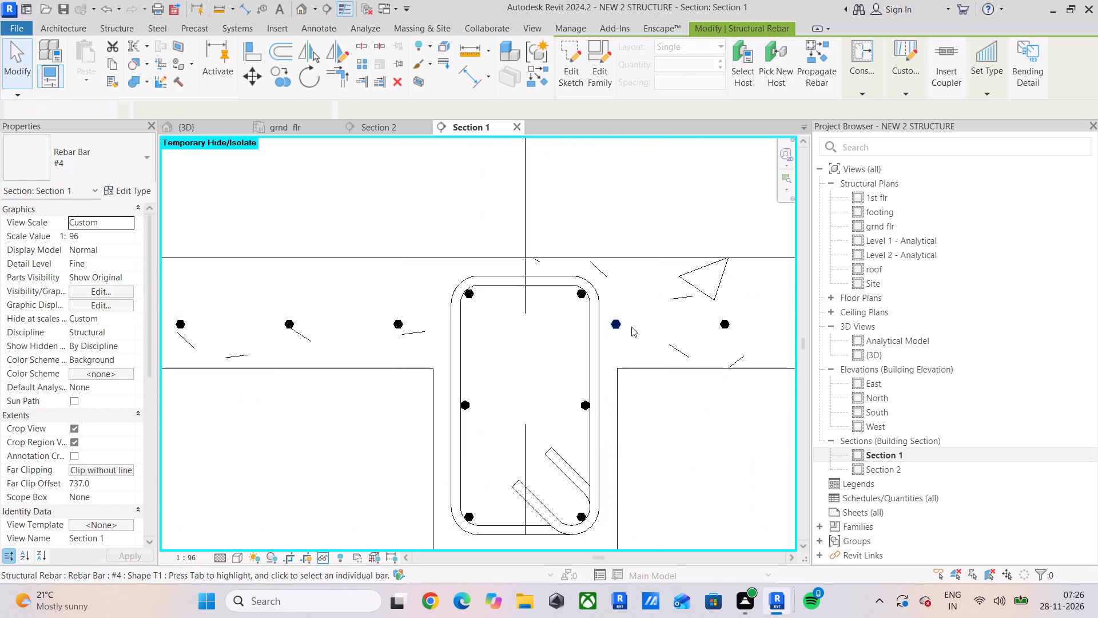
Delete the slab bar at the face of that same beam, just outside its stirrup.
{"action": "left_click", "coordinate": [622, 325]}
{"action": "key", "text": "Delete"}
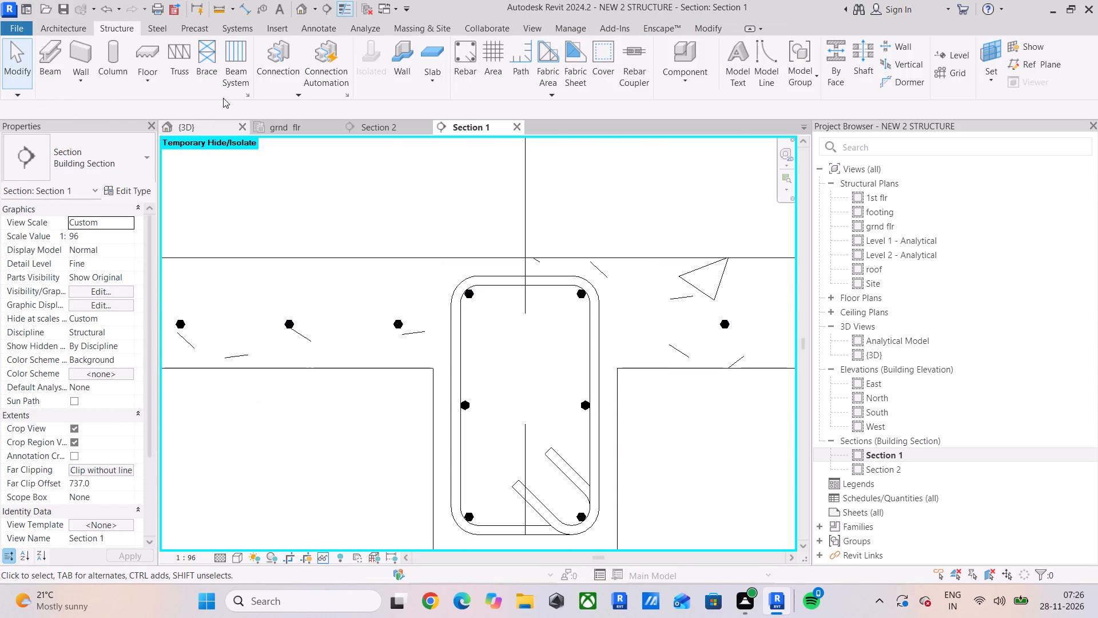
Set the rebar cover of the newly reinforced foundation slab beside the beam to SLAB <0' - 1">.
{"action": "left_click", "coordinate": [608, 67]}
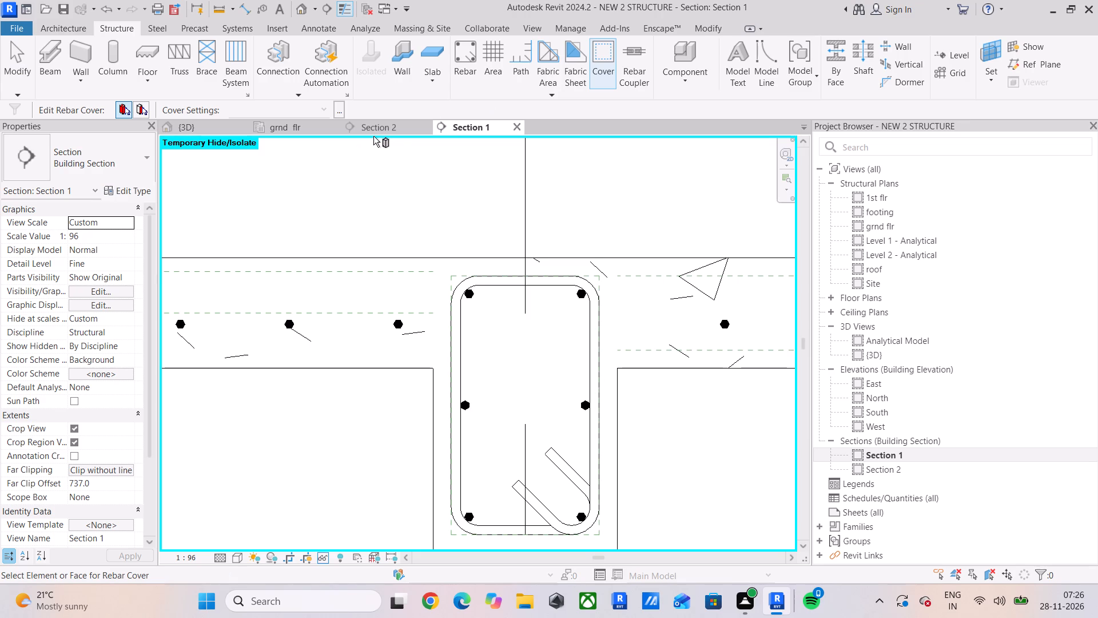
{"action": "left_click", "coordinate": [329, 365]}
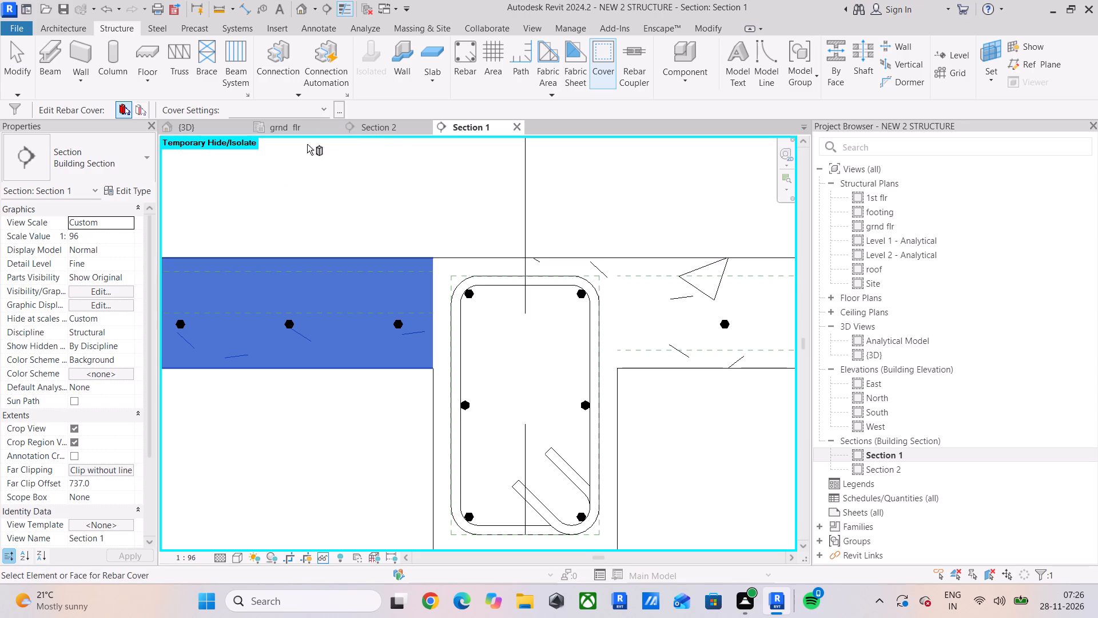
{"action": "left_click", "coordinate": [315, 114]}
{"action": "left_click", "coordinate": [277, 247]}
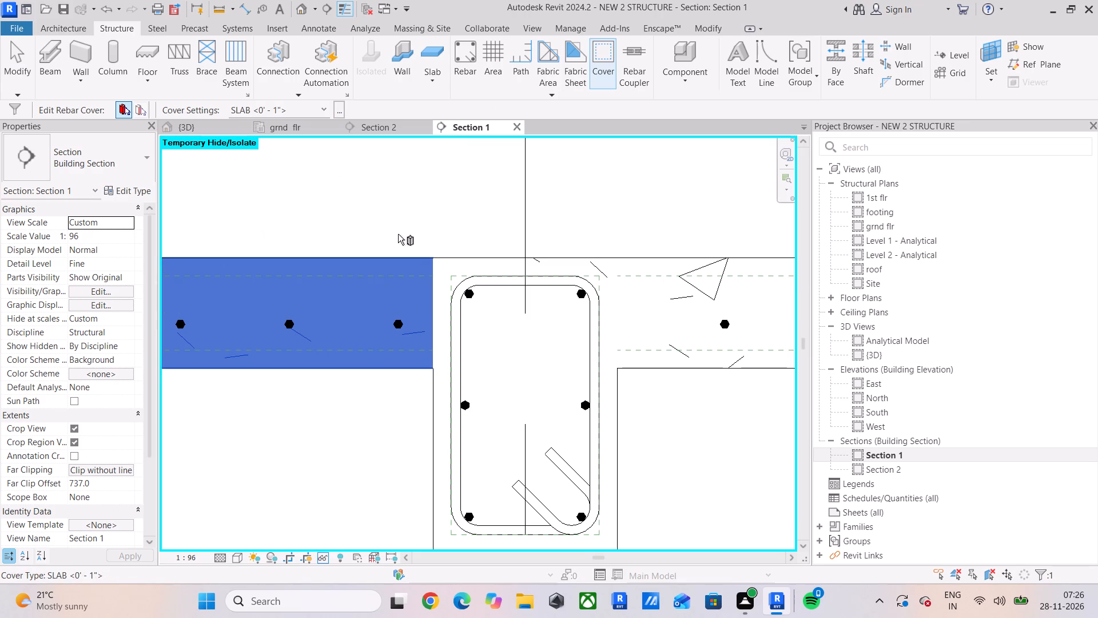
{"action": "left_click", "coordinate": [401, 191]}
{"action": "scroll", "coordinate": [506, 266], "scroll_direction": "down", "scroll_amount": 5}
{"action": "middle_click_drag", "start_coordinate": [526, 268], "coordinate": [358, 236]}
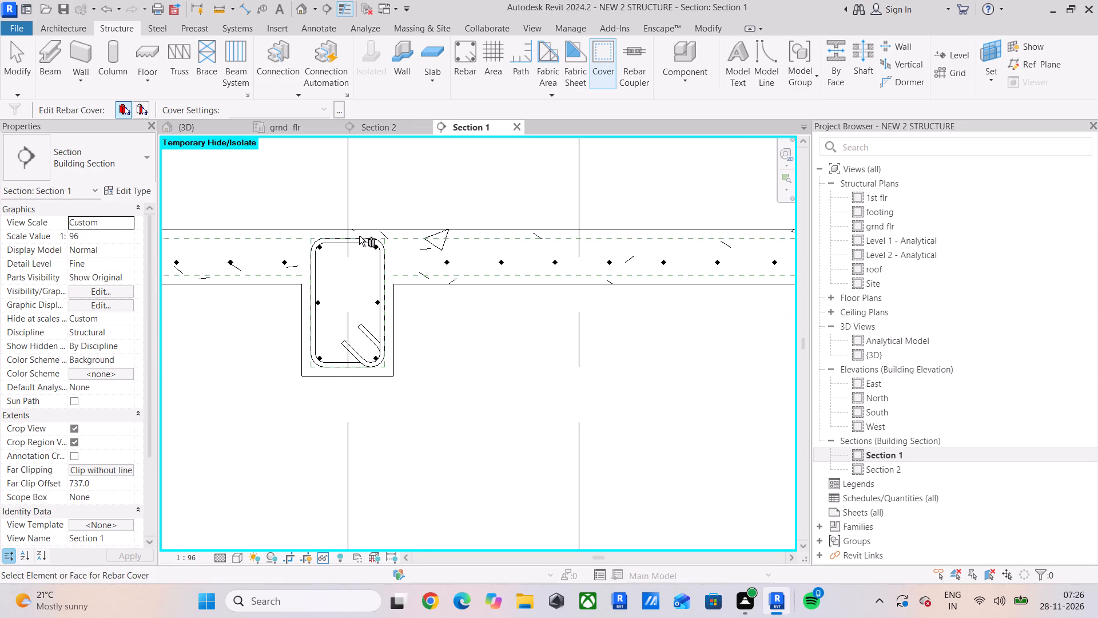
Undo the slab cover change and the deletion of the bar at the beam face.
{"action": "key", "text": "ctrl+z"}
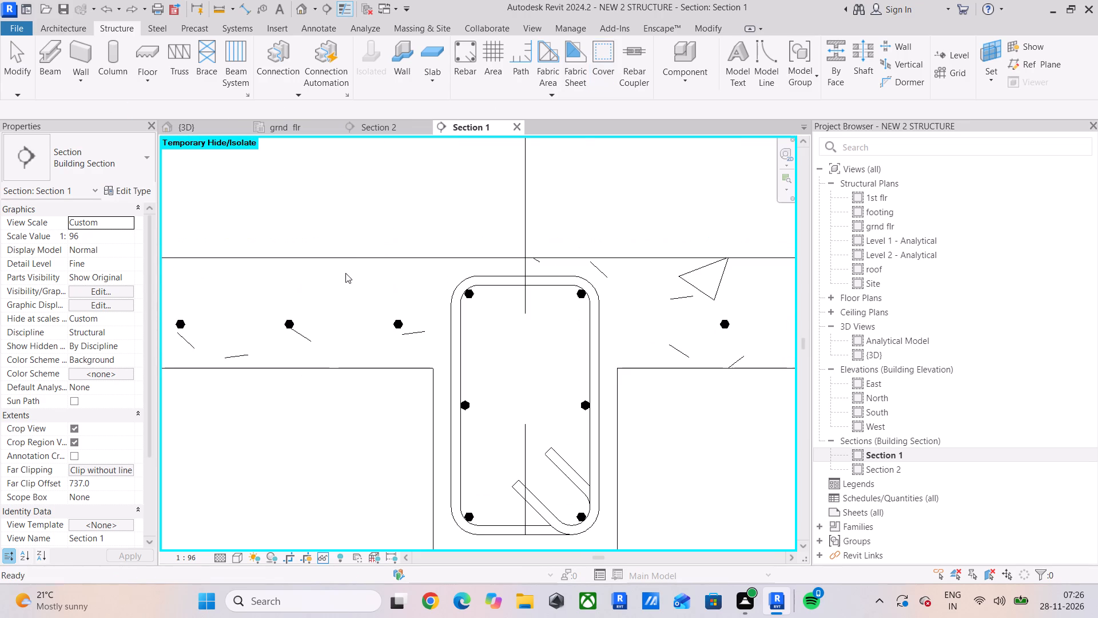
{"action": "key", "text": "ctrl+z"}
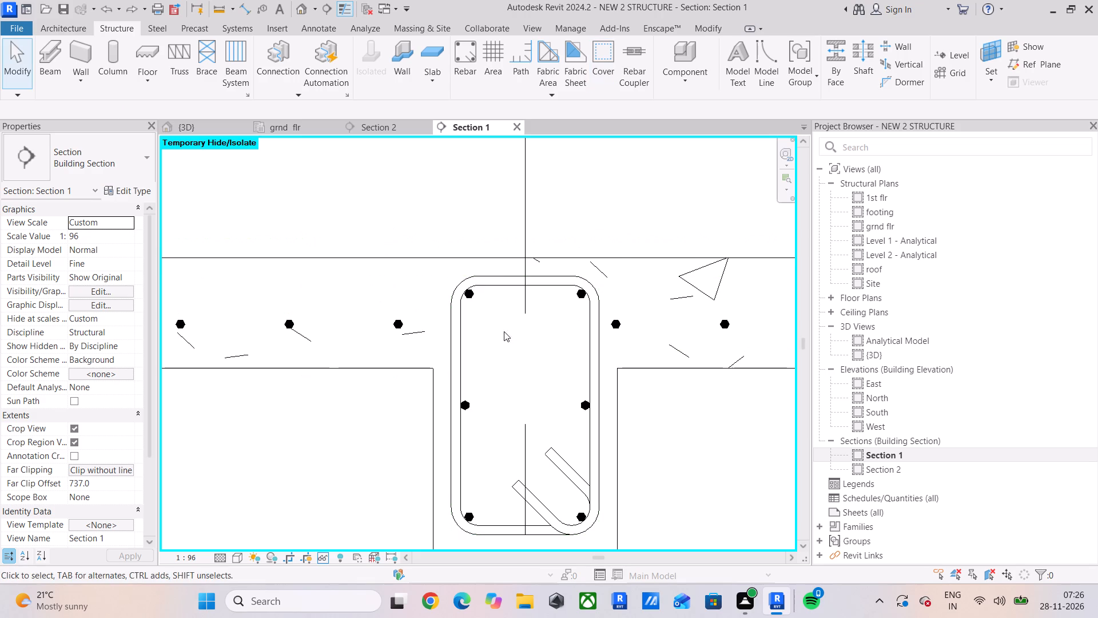
Delete the slab bar that runs inside the stirrup of the next beam along the earlier part of the row.
{"action": "scroll", "coordinate": [598, 335], "scroll_direction": "down", "scroll_amount": 5}
{"action": "middle_click_drag", "start_coordinate": [610, 332], "coordinate": [413, 331]}
{"action": "left_click", "coordinate": [440, 350]}
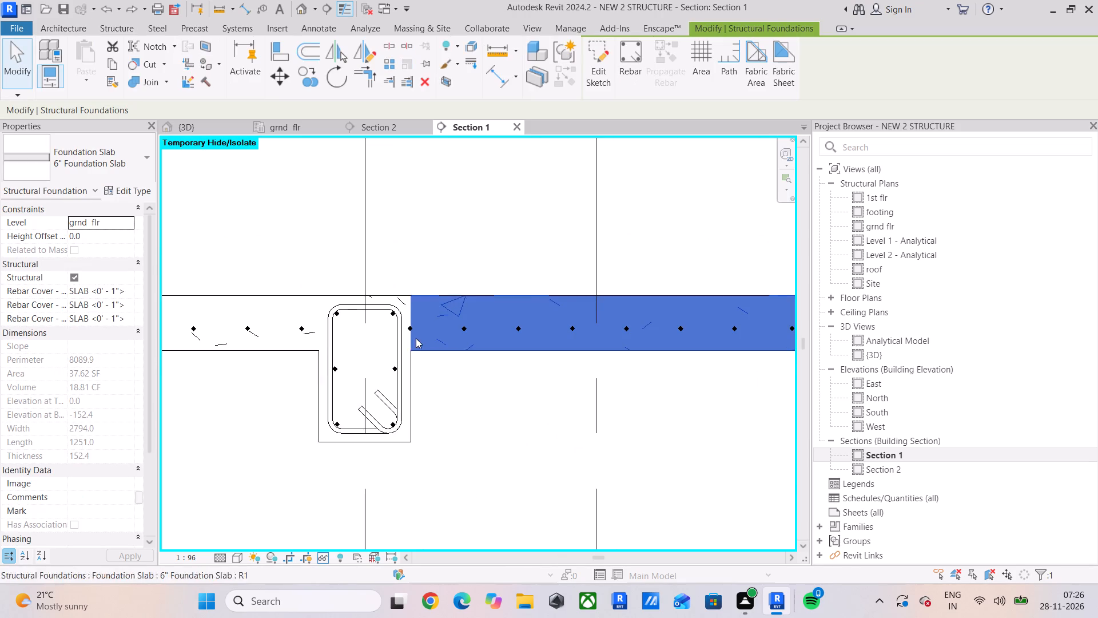
{"action": "scroll", "coordinate": [412, 332], "scroll_direction": "up", "scroll_amount": 4}
{"action": "key", "text": "Escape"}
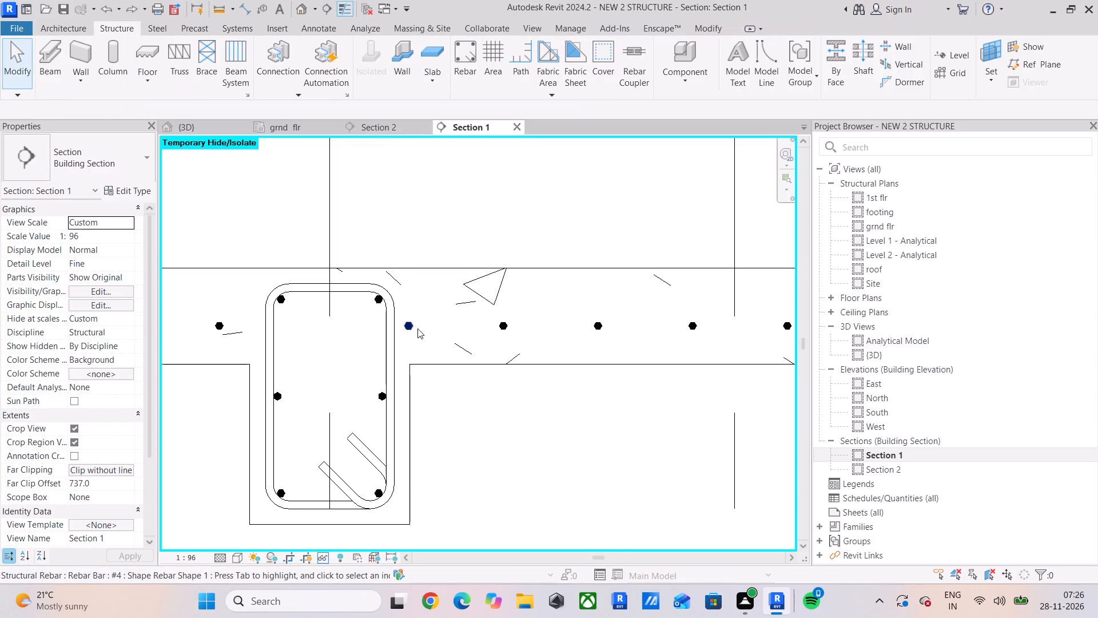
{"action": "scroll", "coordinate": [417, 319], "scroll_direction": "down", "scroll_amount": 9}
{"action": "middle_click_drag", "start_coordinate": [473, 331], "coordinate": [186, 332]}
{"action": "scroll", "coordinate": [434, 327], "scroll_direction": "up", "scroll_amount": 3}
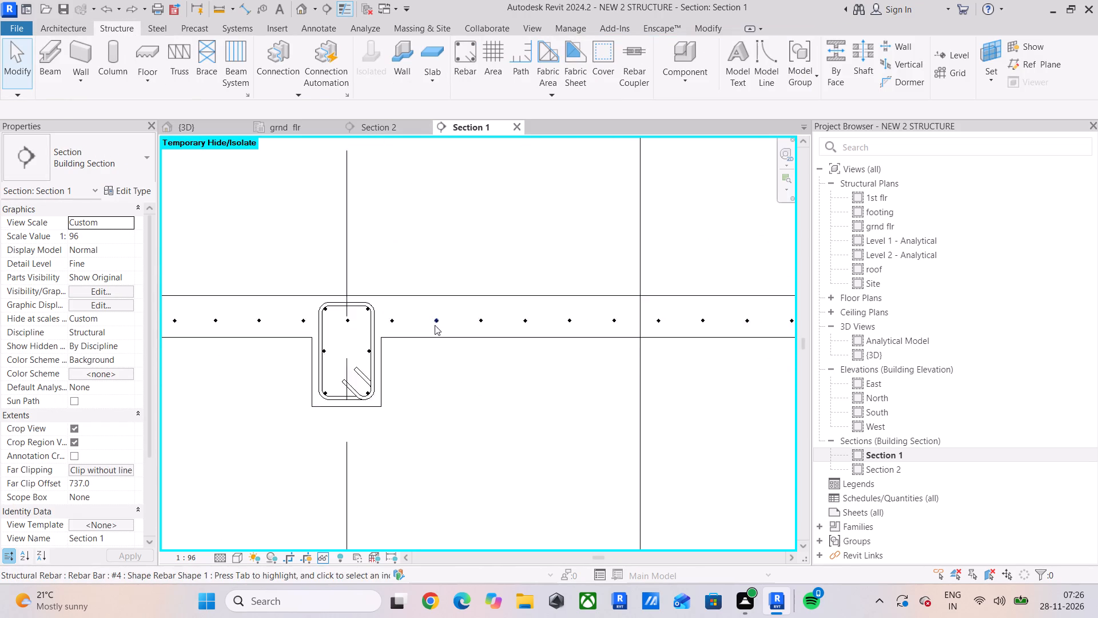
{"action": "scroll", "coordinate": [435, 325], "scroll_direction": "up", "scroll_amount": 2}
{"action": "scroll", "coordinate": [385, 323], "scroll_direction": "down", "scroll_amount": 7}
{"action": "scroll", "coordinate": [356, 326], "scroll_direction": "up", "scroll_amount": 4}
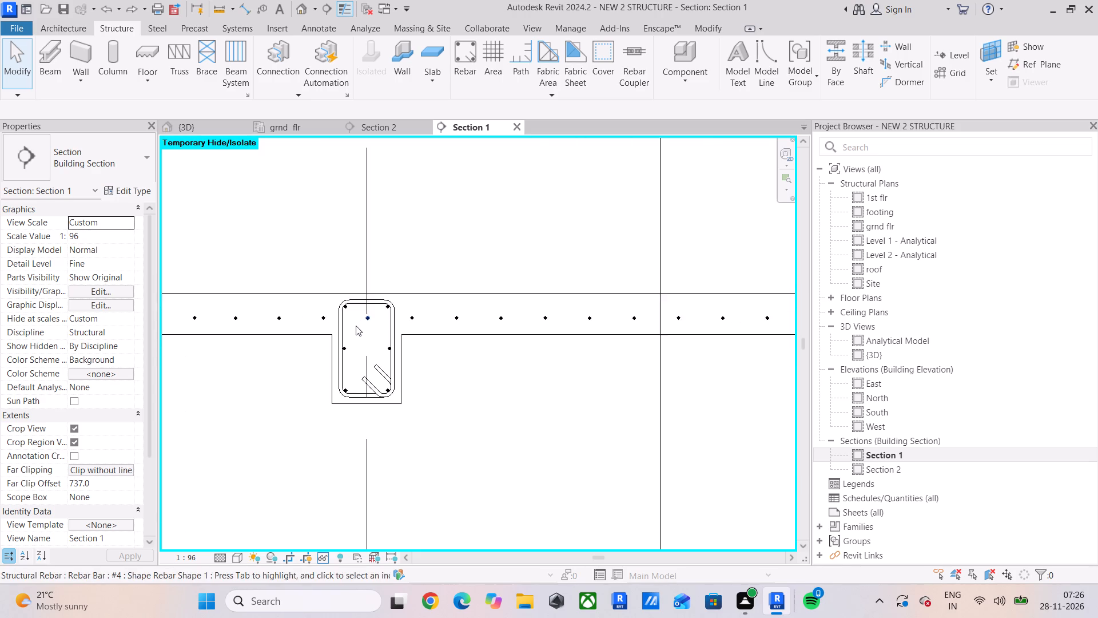
{"action": "scroll", "coordinate": [356, 326], "scroll_direction": "up", "scroll_amount": 5}
{"action": "left_click", "coordinate": [375, 312]}
{"action": "key", "text": "Delete"}
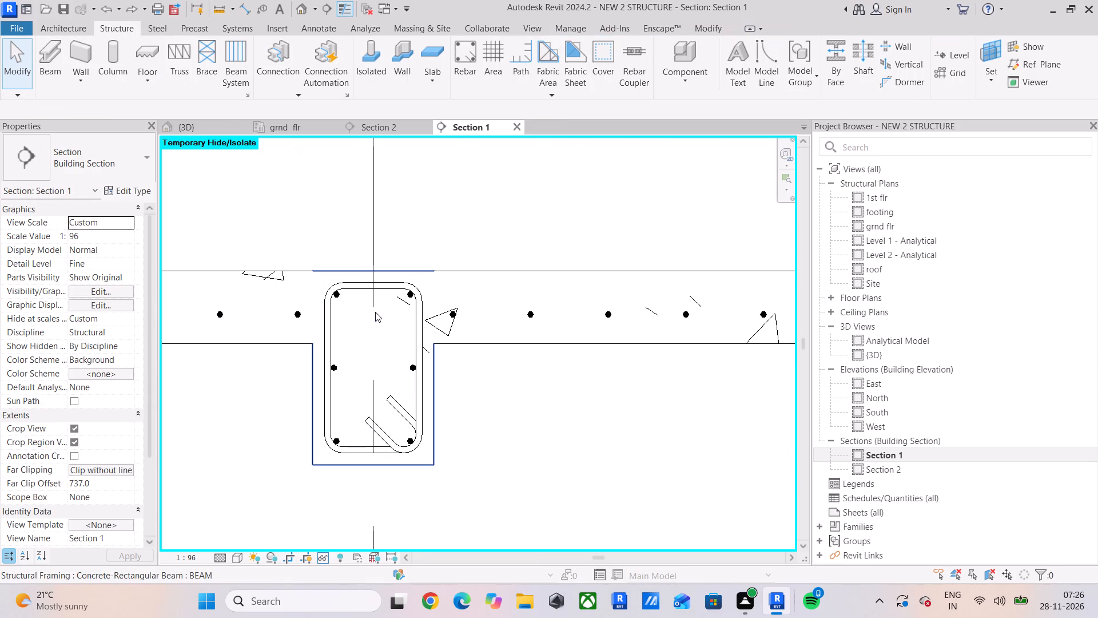
Check the end of the bar row at the last beam and open the grnd flr plan.
{"action": "scroll", "coordinate": [375, 312], "scroll_direction": "down", "scroll_amount": 10}
{"action": "middle_click_drag", "start_coordinate": [478, 330], "coordinate": [403, 350]}
{"action": "scroll", "coordinate": [753, 402], "scroll_direction": "up", "scroll_amount": 6}
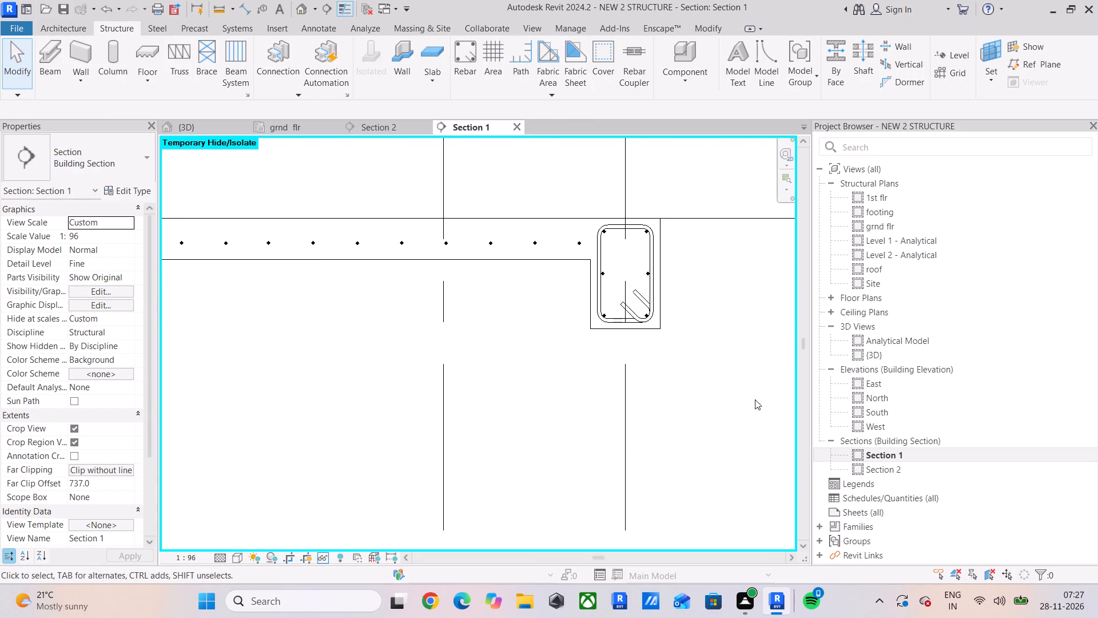
{"action": "scroll", "coordinate": [567, 225], "scroll_direction": "up", "scroll_amount": 6}
{"action": "scroll", "coordinate": [567, 225], "scroll_direction": "down", "scroll_amount": 6}
{"action": "left_click", "coordinate": [281, 126]}
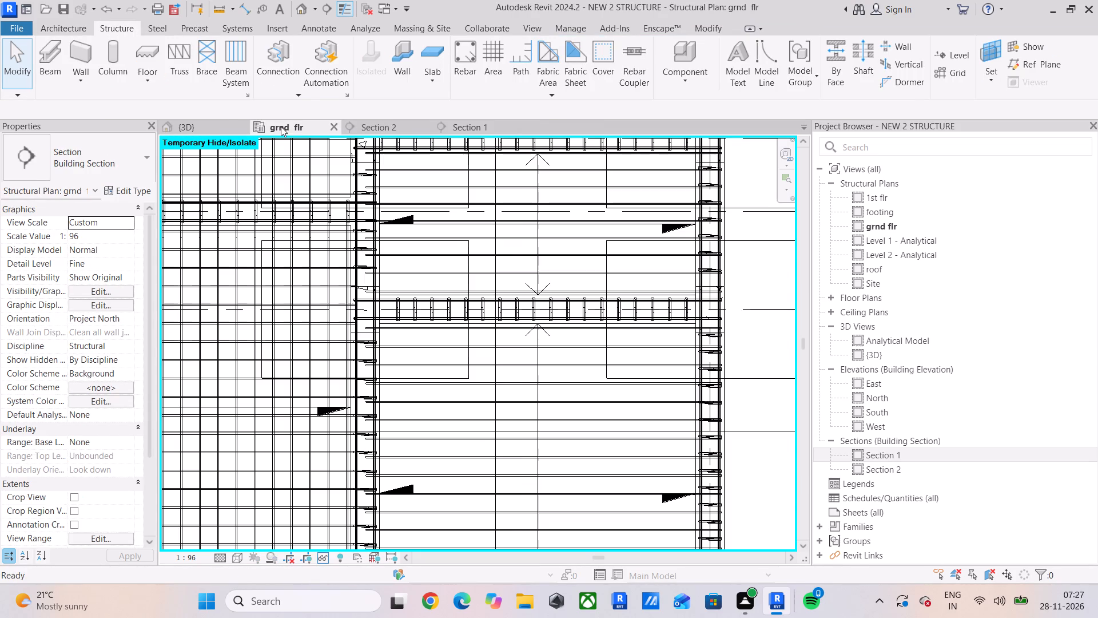
Shorten the slab bar just south of the beam so its west end stops at the column face.
{"action": "scroll", "coordinate": [334, 239], "scroll_direction": "up", "scroll_amount": 4}
{"action": "scroll", "coordinate": [380, 313], "scroll_direction": "down", "scroll_amount": 5}
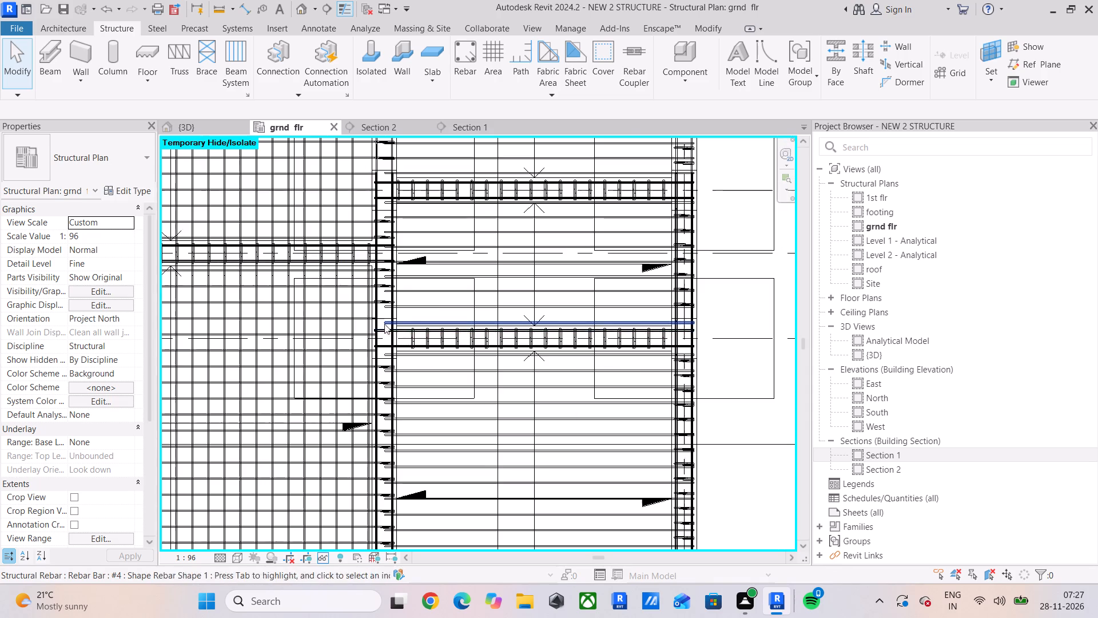
{"action": "middle_click_drag", "start_coordinate": [457, 340], "coordinate": [461, 441]}
{"action": "scroll", "coordinate": [453, 433], "scroll_direction": "up", "scroll_amount": 5}
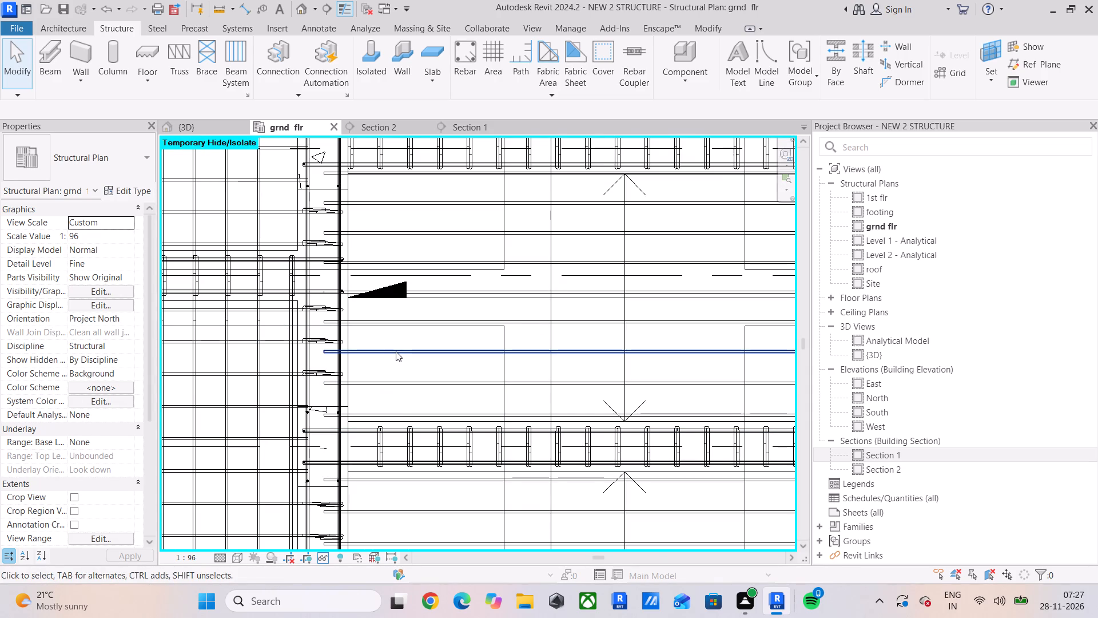
{"action": "scroll", "coordinate": [344, 257], "scroll_direction": "up", "scroll_amount": 5}
{"action": "scroll", "coordinate": [348, 266], "scroll_direction": "down", "scroll_amount": 4}
{"action": "middle_click_drag", "start_coordinate": [360, 288], "coordinate": [425, 370]}
{"action": "scroll", "coordinate": [319, 323], "scroll_direction": "up", "scroll_amount": 4}
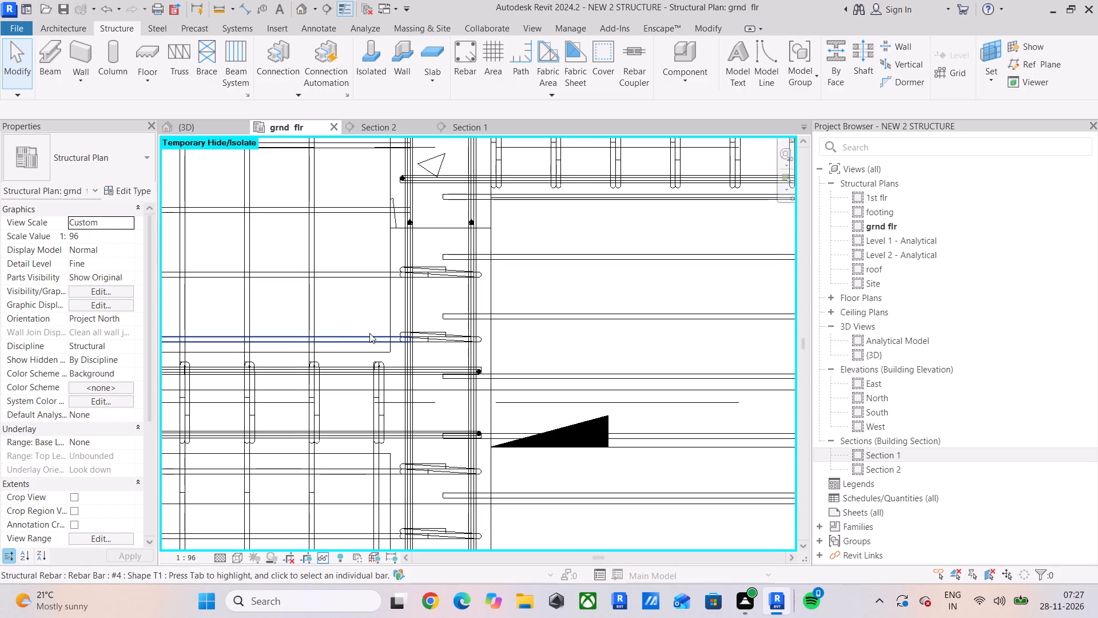
{"action": "scroll", "coordinate": [351, 331], "scroll_direction": "down", "scroll_amount": 4}
{"action": "middle_click_drag", "start_coordinate": [396, 334], "coordinate": [377, 426]}
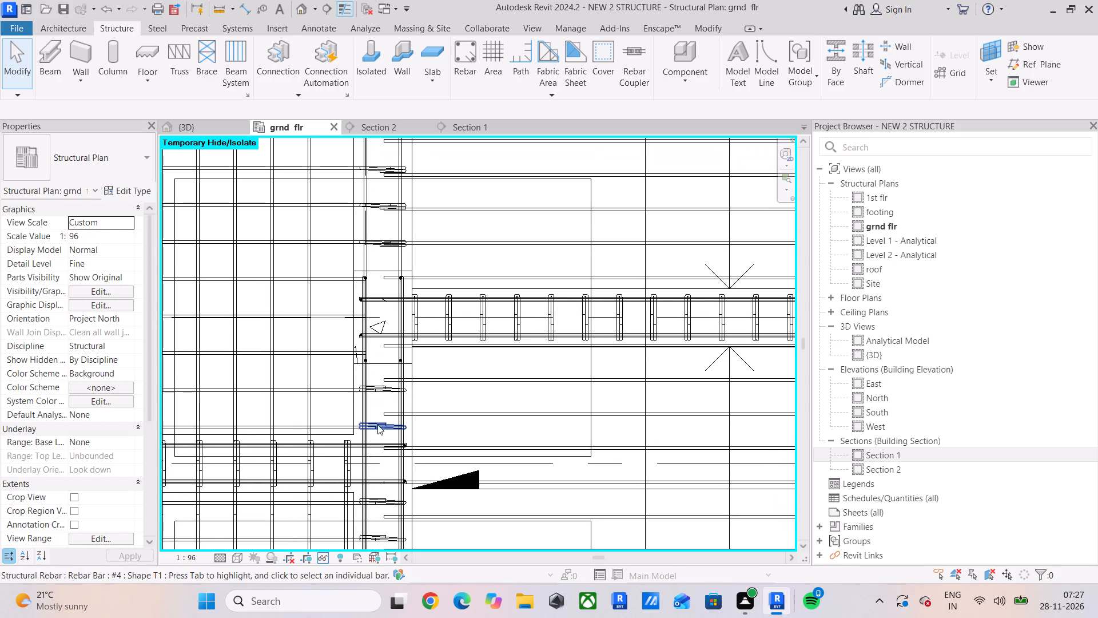
{"action": "scroll", "coordinate": [423, 352], "scroll_direction": "down", "scroll_amount": 1}
{"action": "scroll", "coordinate": [419, 348], "scroll_direction": "up", "scroll_amount": 3}
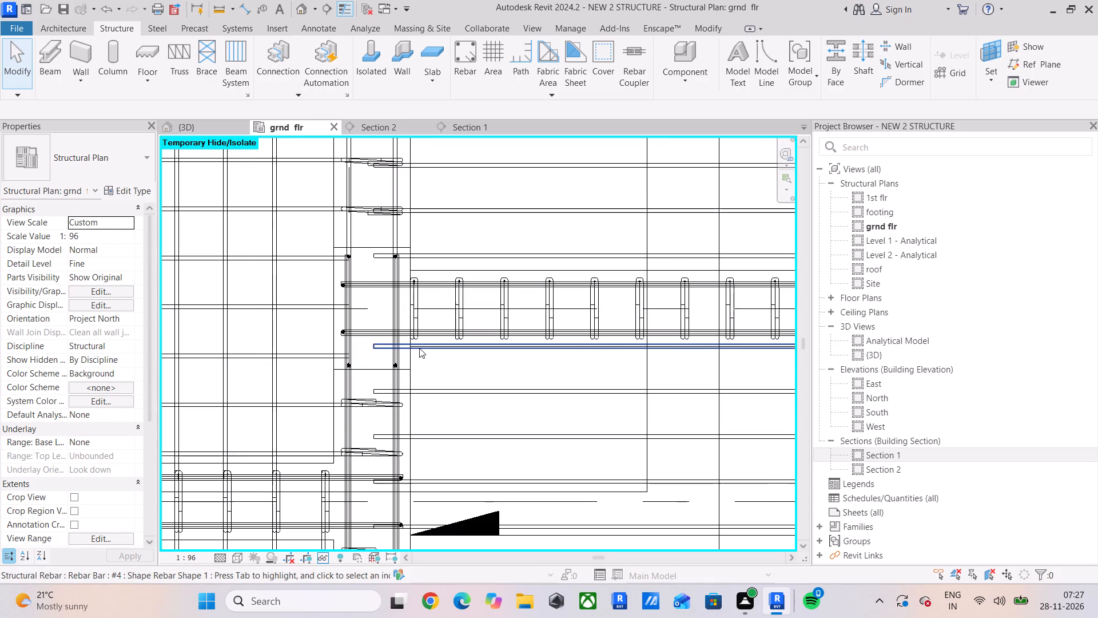
{"action": "left_click", "coordinate": [418, 348]}
{"action": "scroll", "coordinate": [369, 338], "scroll_direction": "up", "scroll_amount": 9}
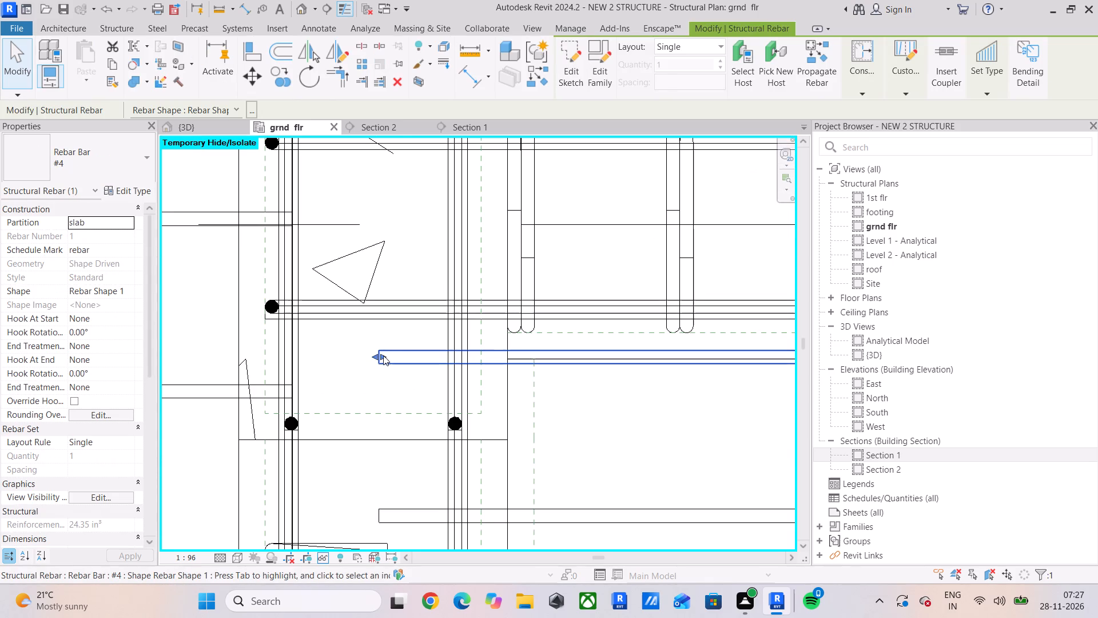
{"action": "left_click_drag", "start_coordinate": [383, 355], "coordinate": [507, 380]}
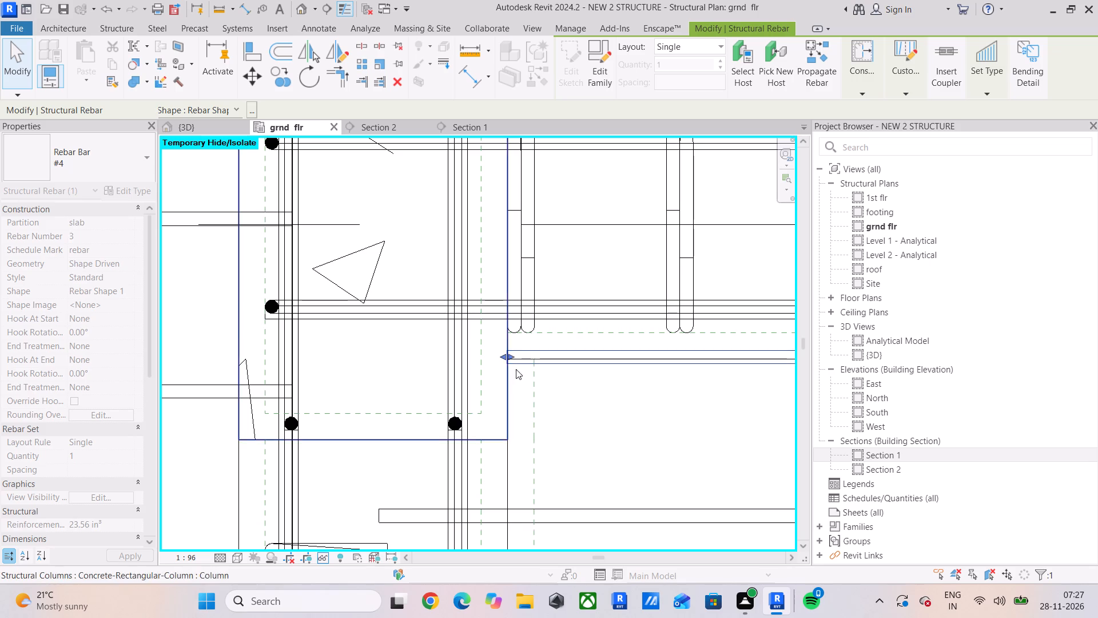
{"action": "scroll", "coordinate": [516, 368], "scroll_direction": "up", "scroll_amount": 16}
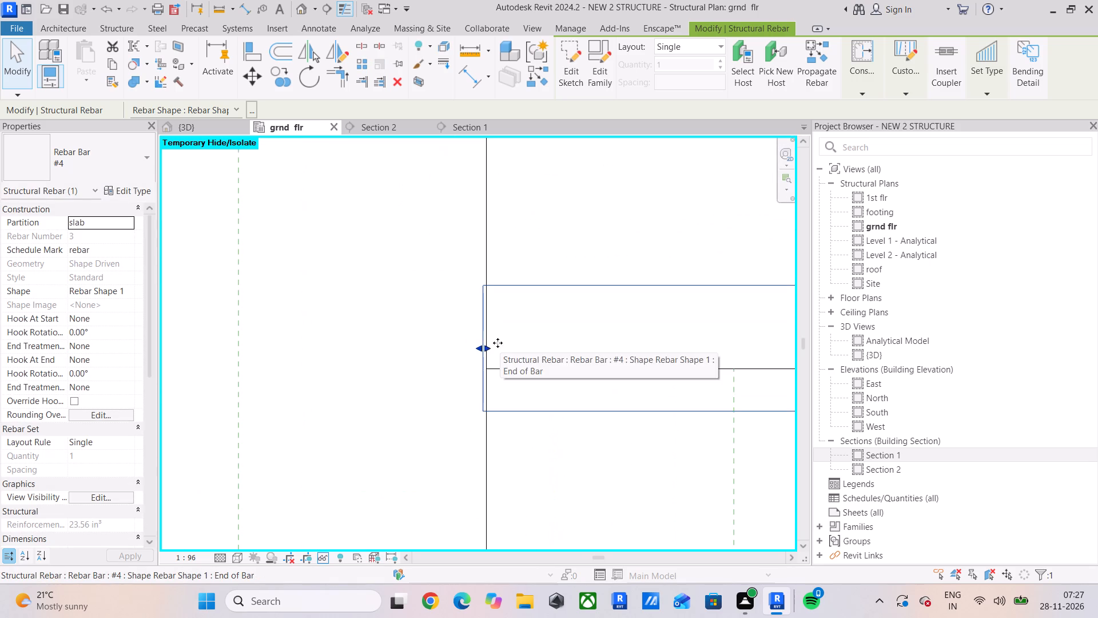
{"action": "left_click", "coordinate": [487, 347]}
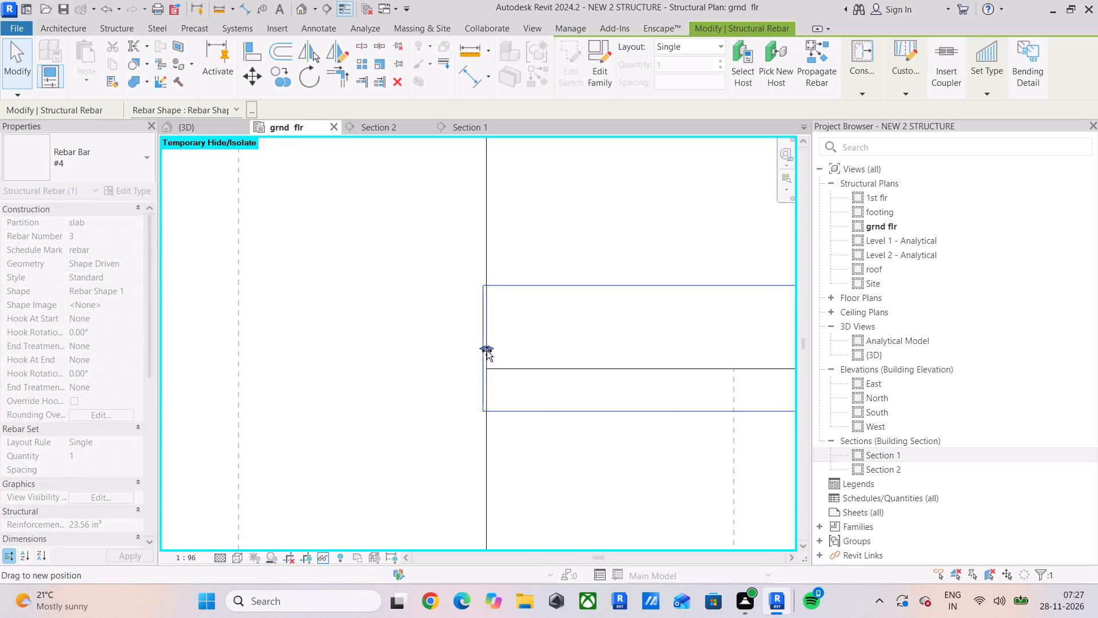
{"action": "left_click", "coordinate": [417, 343]}
Shorten the slab bar just north of the same beam so its west end stops at the column face.
{"action": "scroll", "coordinate": [419, 349], "scroll_direction": "down", "scroll_amount": 18}
{"action": "middle_click_drag", "start_coordinate": [450, 405], "coordinate": [512, 398]}
{"action": "scroll", "coordinate": [513, 398], "scroll_direction": "down", "scroll_amount": 4}
{"action": "middle_click_drag", "start_coordinate": [510, 409], "coordinate": [500, 440]}
{"action": "scroll", "coordinate": [512, 272], "scroll_direction": "up", "scroll_amount": 5}
{"action": "left_click", "coordinate": [539, 295]}
{"action": "scroll", "coordinate": [405, 282], "scroll_direction": "up", "scroll_amount": 4}
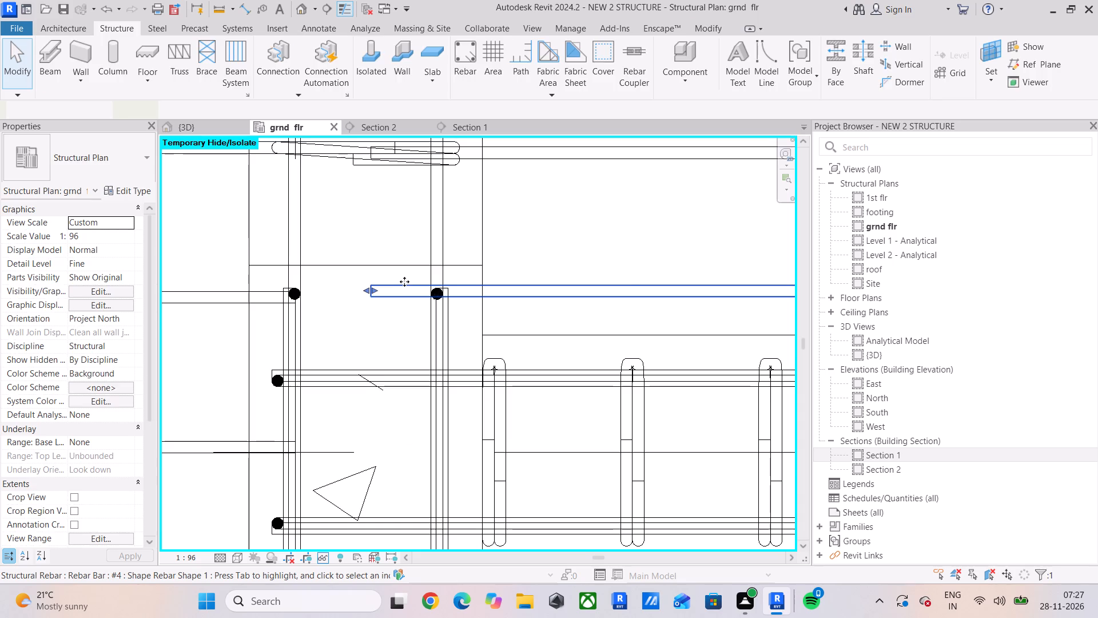
{"action": "left_click_drag", "start_coordinate": [351, 295], "coordinate": [511, 326]}
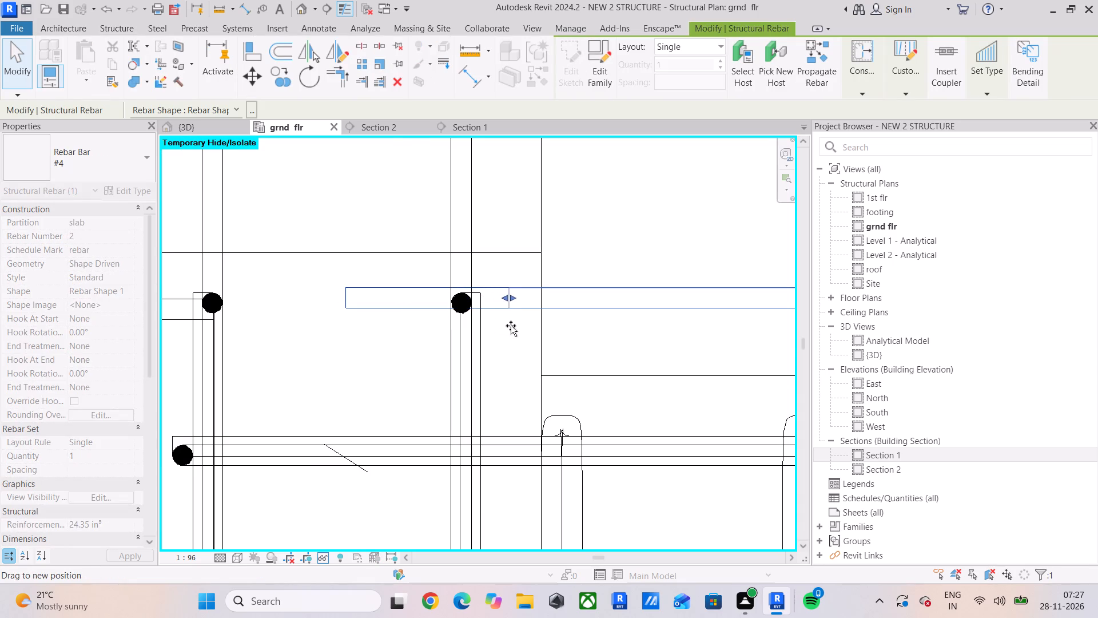
{"action": "left_click_drag", "start_coordinate": [511, 326], "coordinate": [540, 335]}
{"action": "left_click_drag", "start_coordinate": [540, 335], "coordinate": [542, 336]}
{"action": "scroll", "coordinate": [540, 307], "scroll_direction": "up", "scroll_amount": 16}
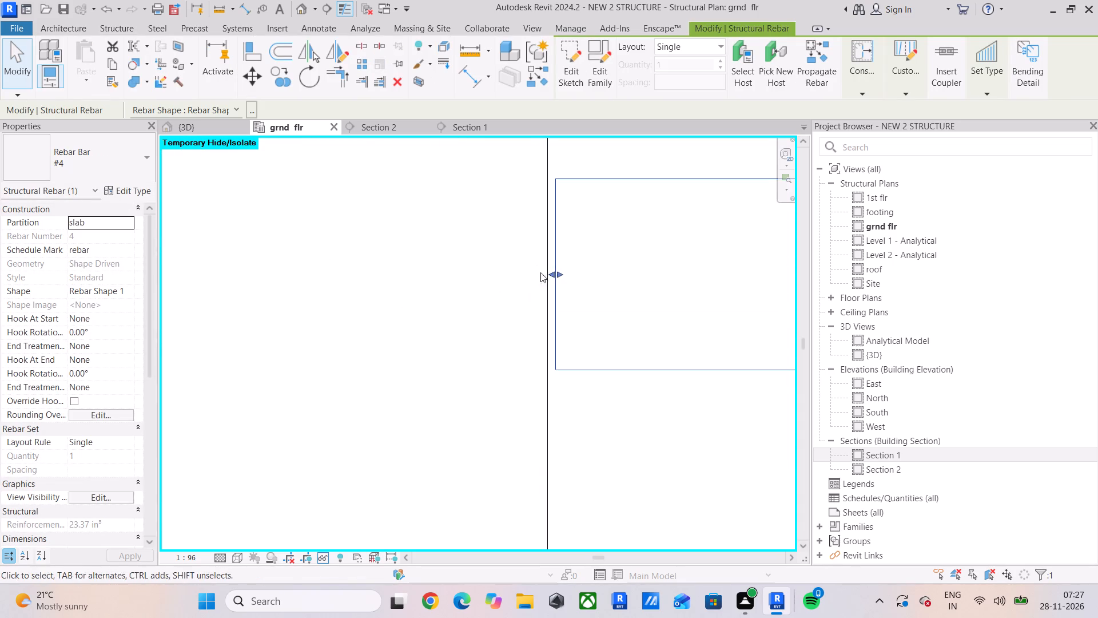
{"action": "left_click_drag", "start_coordinate": [552, 276], "coordinate": [549, 290]}
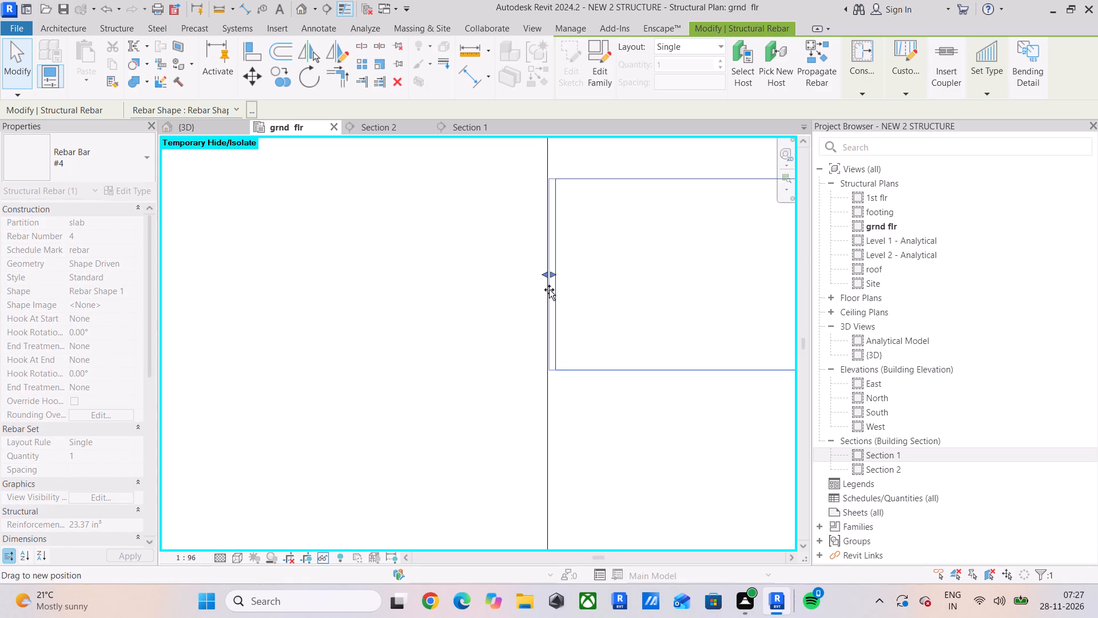
{"action": "left_click_drag", "start_coordinate": [549, 290], "coordinate": [546, 299]}
{"action": "left_click", "coordinate": [500, 297]}
Examine the remaining slab bar ends at the columns and beams across the neighbouring bays in plan.
{"action": "scroll", "coordinate": [500, 303], "scroll_direction": "down", "scroll_amount": 2}
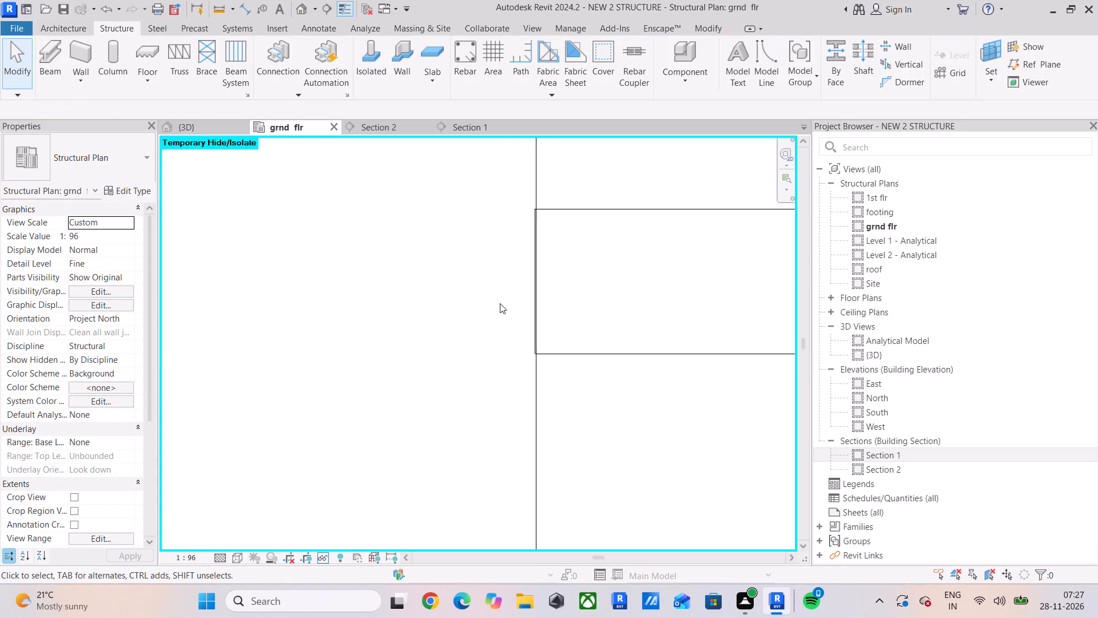
{"action": "scroll", "coordinate": [500, 303], "scroll_direction": "down", "scroll_amount": 16}
{"action": "middle_click_drag", "start_coordinate": [571, 346], "coordinate": [535, 456]}
{"action": "scroll", "coordinate": [517, 390], "scroll_direction": "down", "scroll_amount": 4}
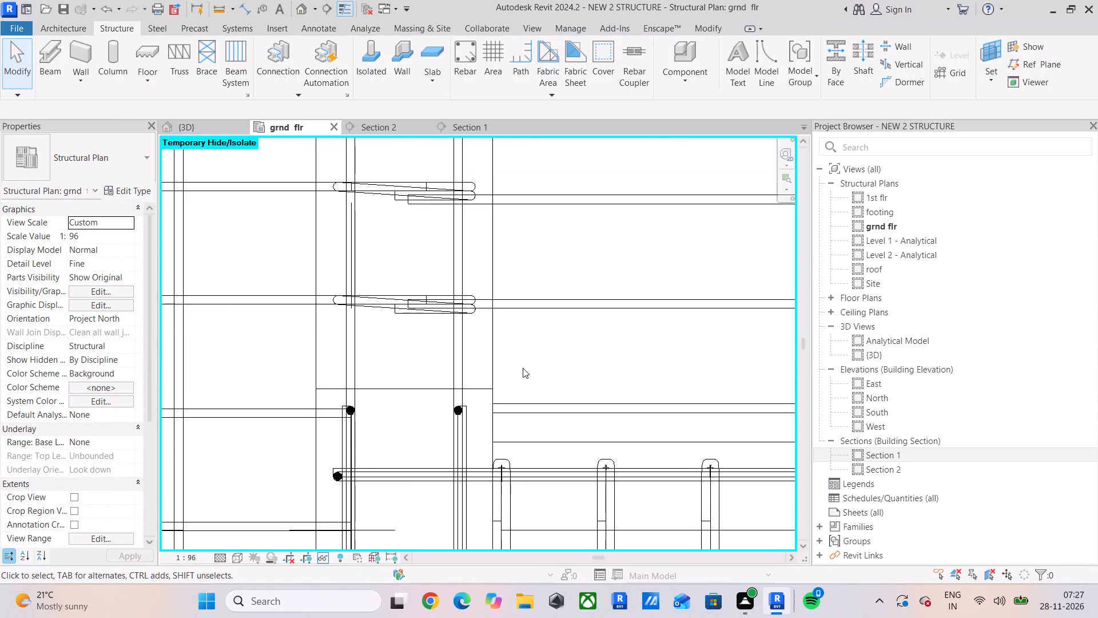
{"action": "scroll", "coordinate": [524, 362], "scroll_direction": "down", "scroll_amount": 6}
{"action": "middle_click_drag", "start_coordinate": [533, 358], "coordinate": [497, 425]}
{"action": "scroll", "coordinate": [549, 346], "scroll_direction": "down", "scroll_amount": 9}
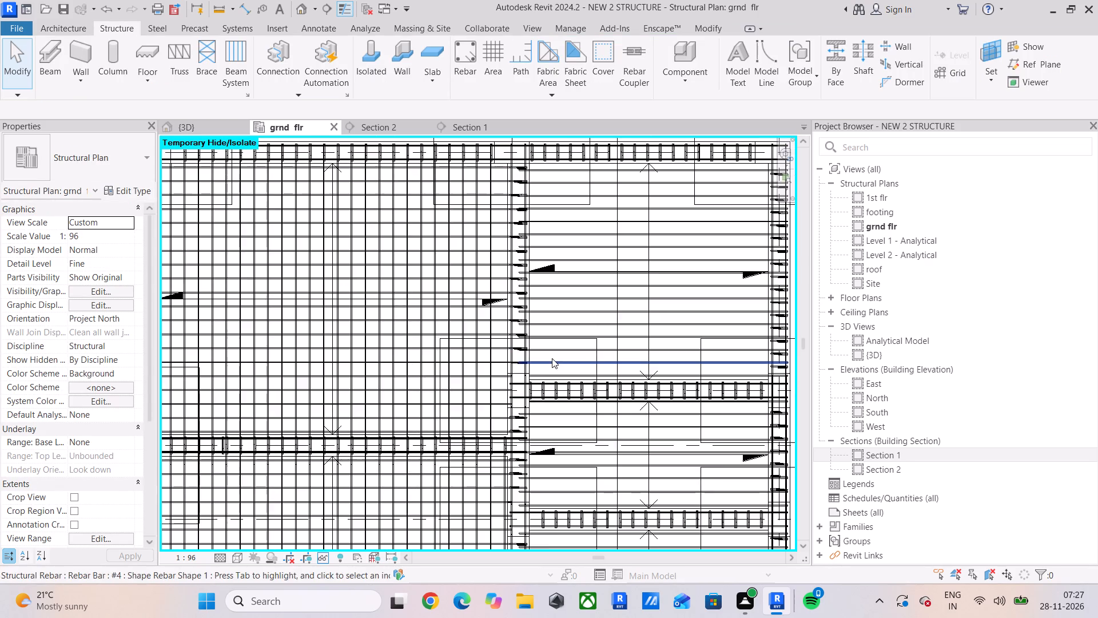
{"action": "middle_click_drag", "start_coordinate": [552, 358], "coordinate": [423, 257]}
{"action": "middle_click_drag", "start_coordinate": [439, 407], "coordinate": [402, 307]}
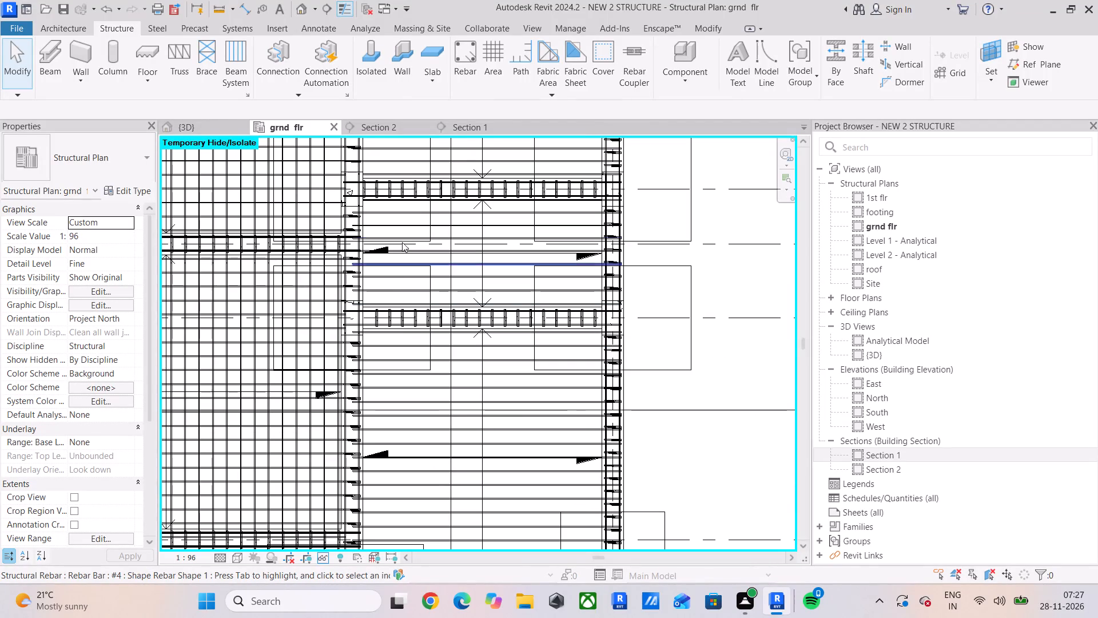
In Section 2, place a straight #4 bar, shape 00, perpendicular to cover in the slab, about 31 mm from the end beam's inner face.
{"action": "left_click", "coordinate": [389, 117]}
{"action": "left_click", "coordinate": [387, 124]}
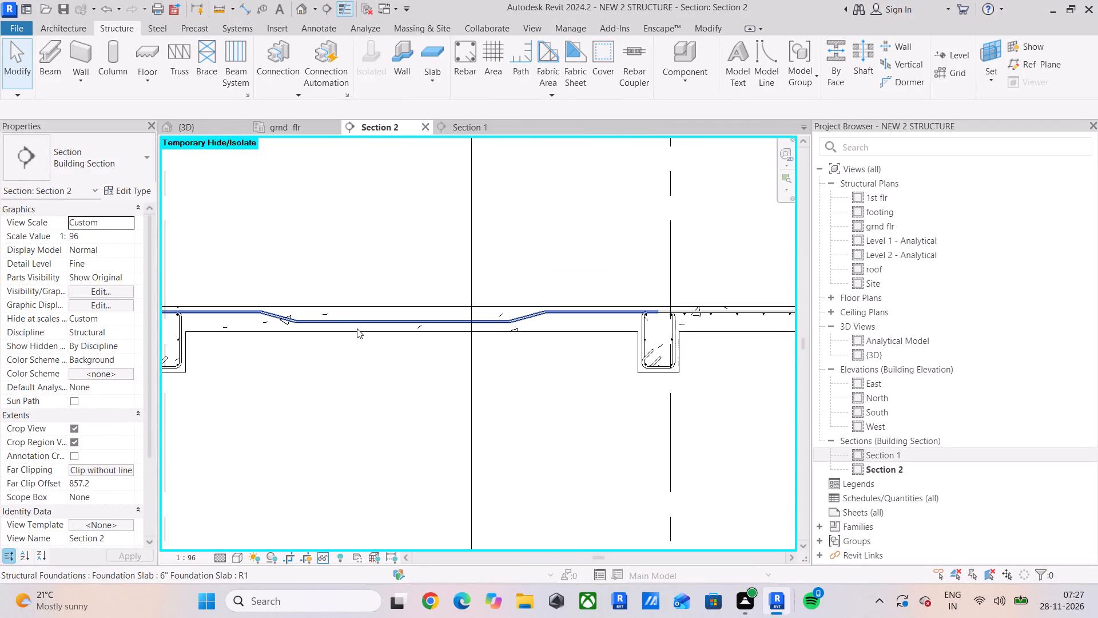
{"action": "middle_click_drag", "start_coordinate": [292, 350], "coordinate": [452, 361]}
{"action": "scroll", "coordinate": [337, 352], "scroll_direction": "up", "scroll_amount": 5}
{"action": "middle_click_drag", "start_coordinate": [390, 336], "coordinate": [354, 350]}
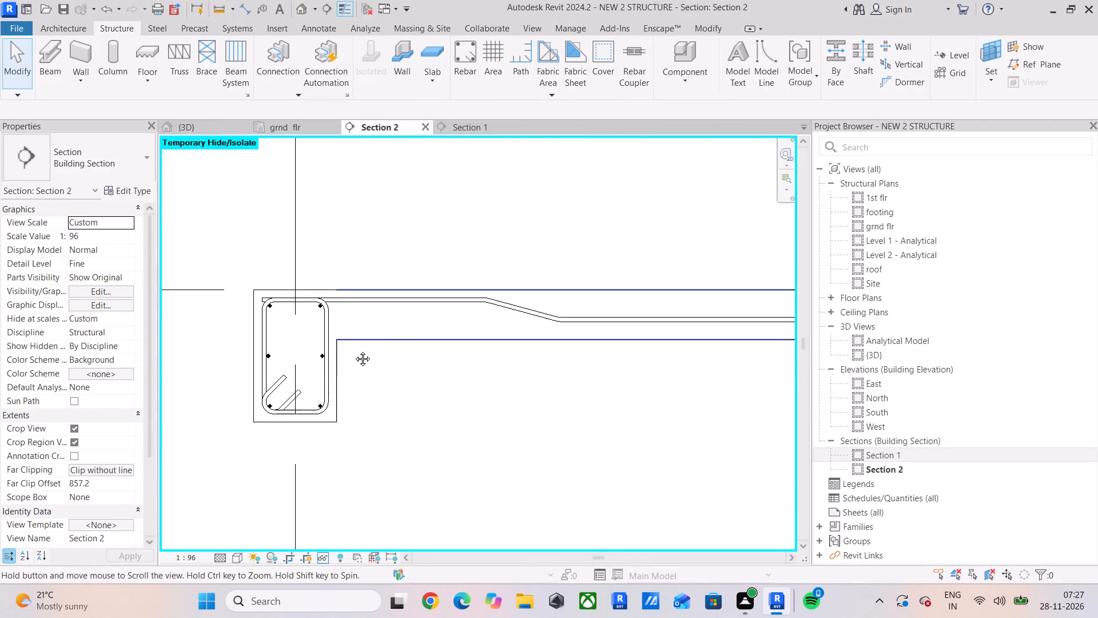
{"action": "middle_click_drag", "start_coordinate": [354, 350], "coordinate": [339, 358]}
{"action": "left_click", "coordinate": [472, 66]}
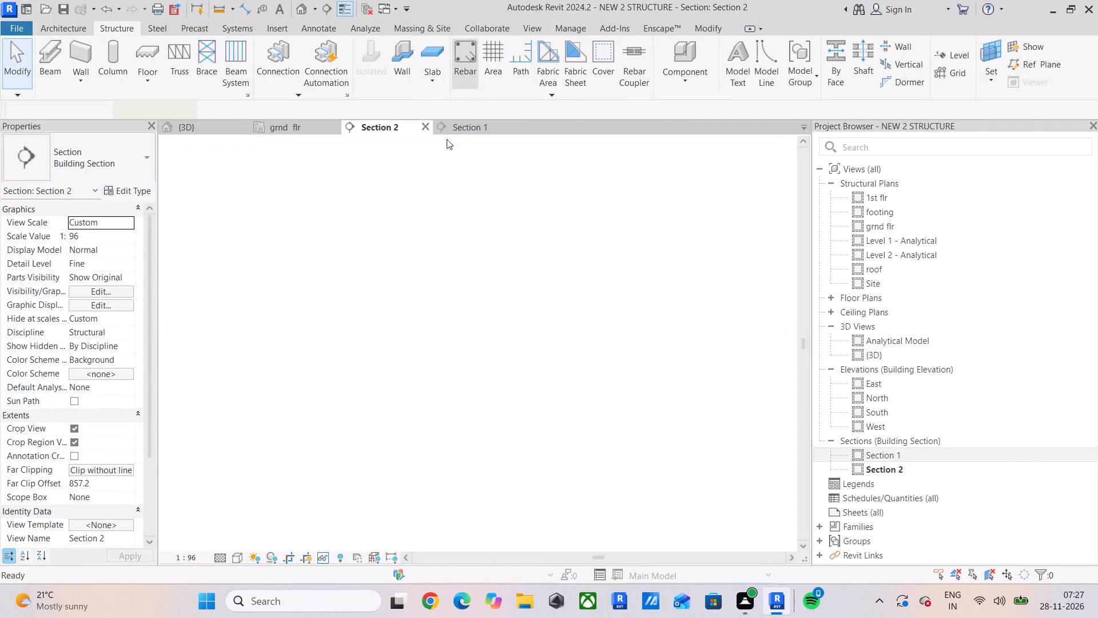
{"action": "scroll", "coordinate": [1050, 345], "scroll_direction": "up", "scroll_amount": 4}
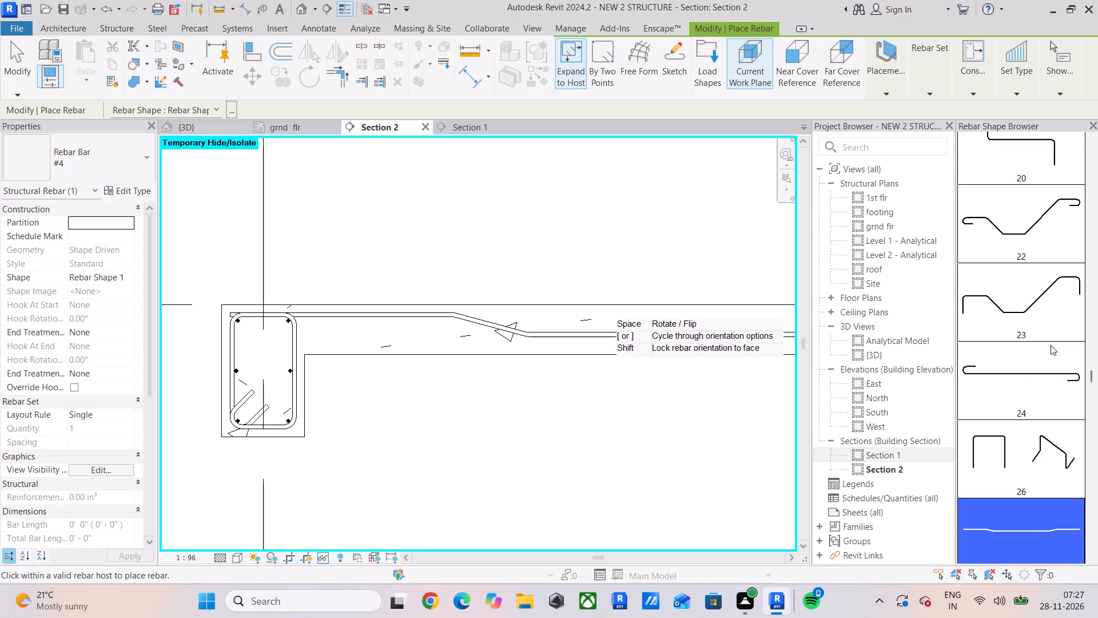
{"action": "scroll", "coordinate": [1051, 345], "scroll_direction": "up", "scroll_amount": 20}
{"action": "scroll", "coordinate": [1051, 345], "scroll_direction": "up", "scroll_amount": 17}
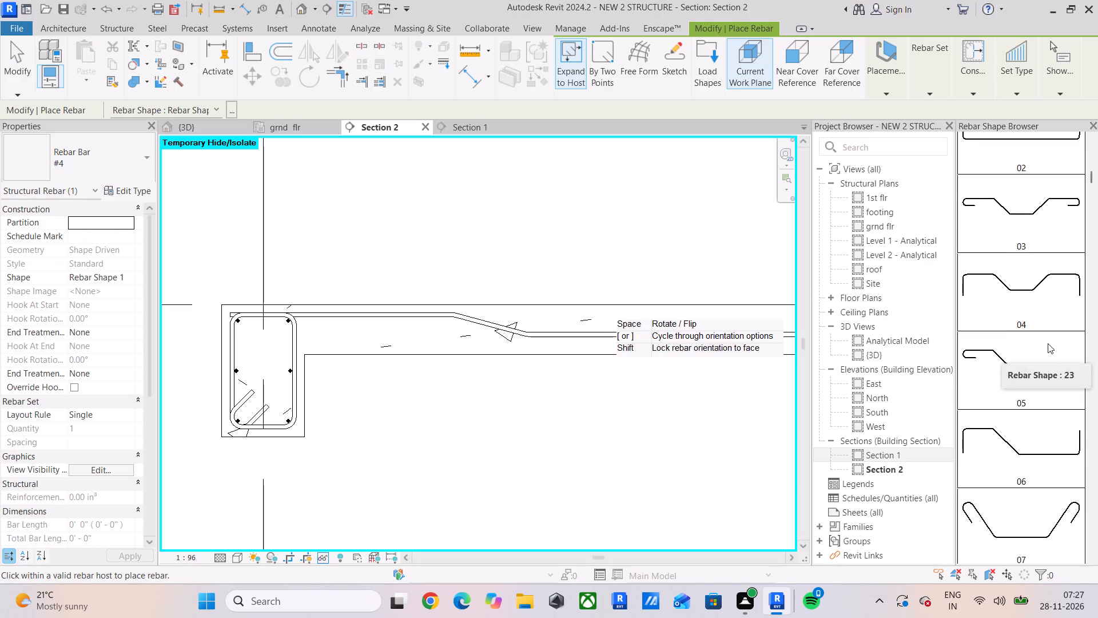
{"action": "scroll", "coordinate": [1048, 343], "scroll_direction": "up", "scroll_amount": 13}
{"action": "left_click", "coordinate": [973, 171]}
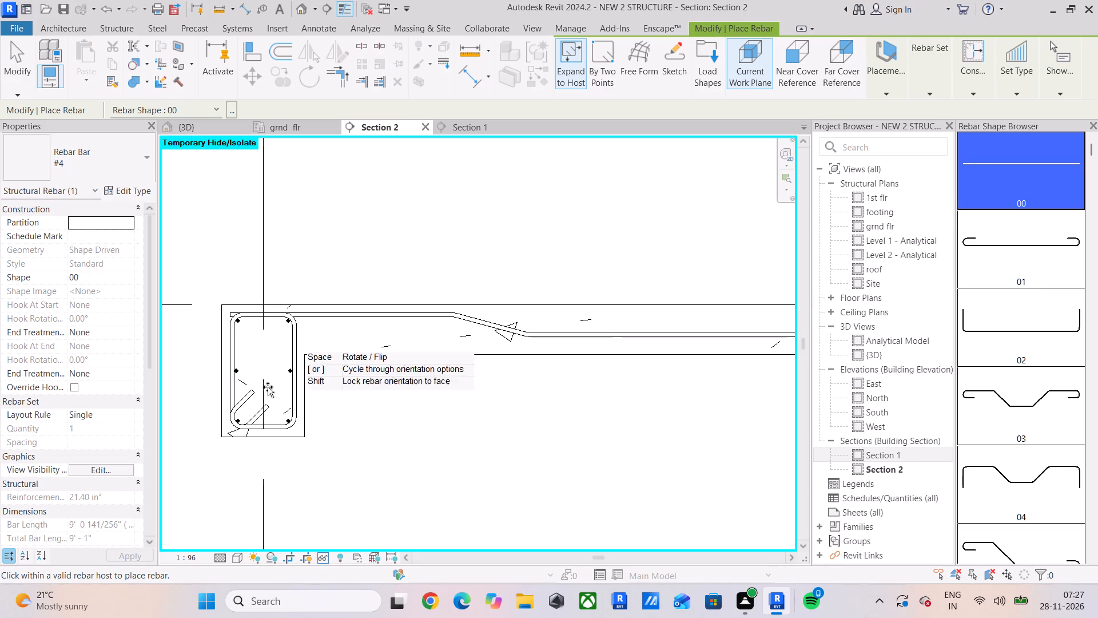
{"action": "scroll", "coordinate": [299, 339], "scroll_direction": "up", "scroll_amount": 3}
{"action": "left_click", "coordinate": [882, 78]}
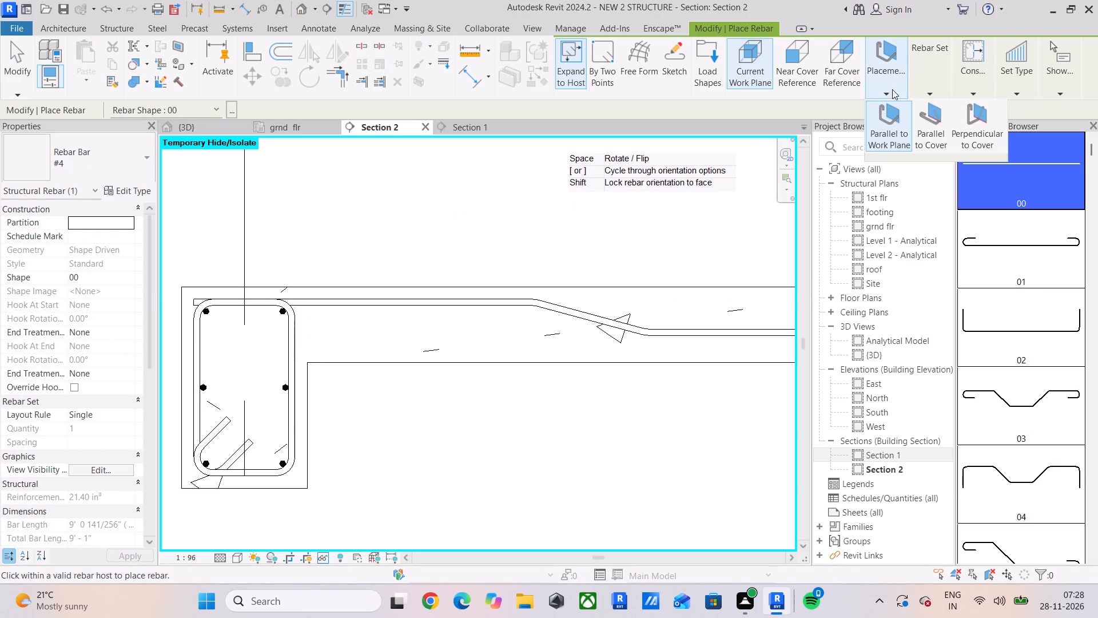
{"action": "left_click", "coordinate": [988, 131]}
{"action": "scroll", "coordinate": [343, 288], "scroll_direction": "up", "scroll_amount": 4}
{"action": "scroll", "coordinate": [292, 322], "scroll_direction": "up", "scroll_amount": 4}
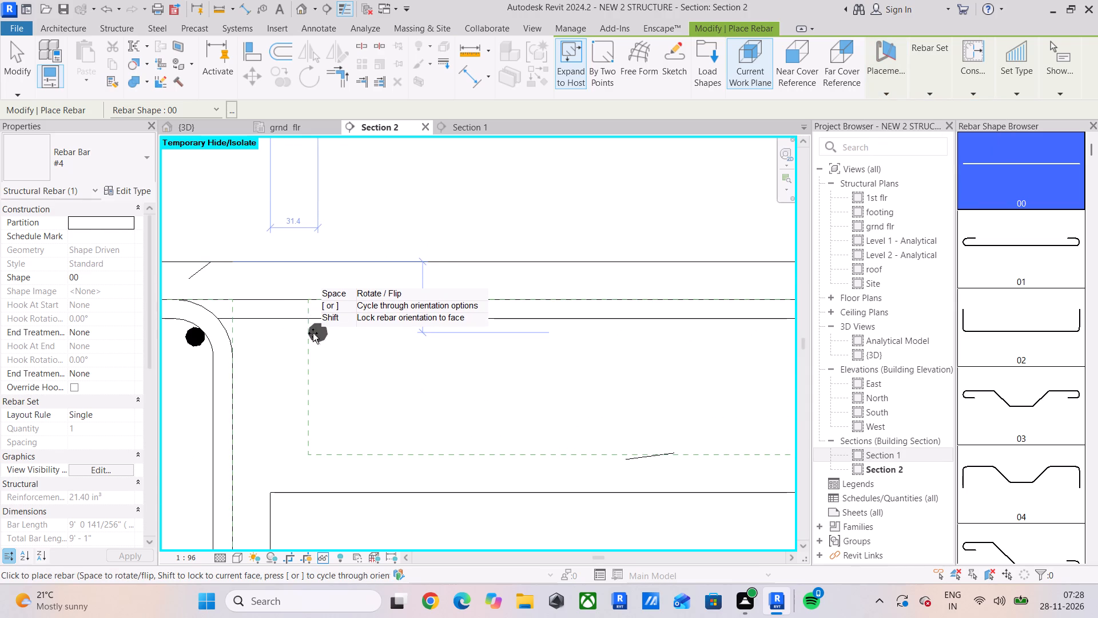
{"action": "scroll", "coordinate": [313, 333], "scroll_direction": "up", "scroll_amount": 4}
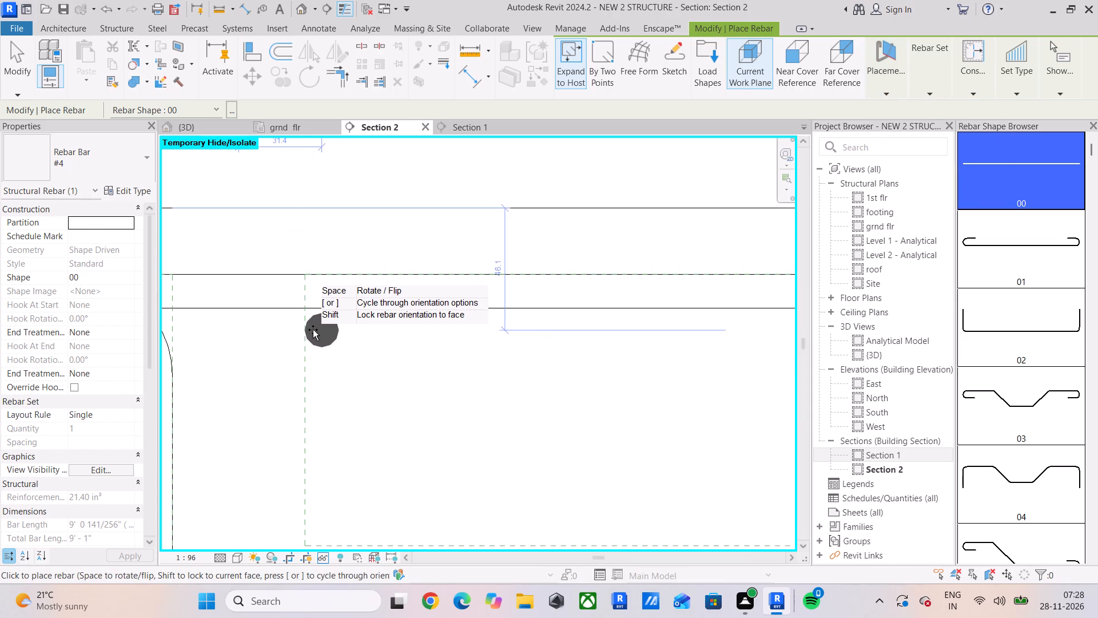
{"action": "left_click", "coordinate": [313, 329]}
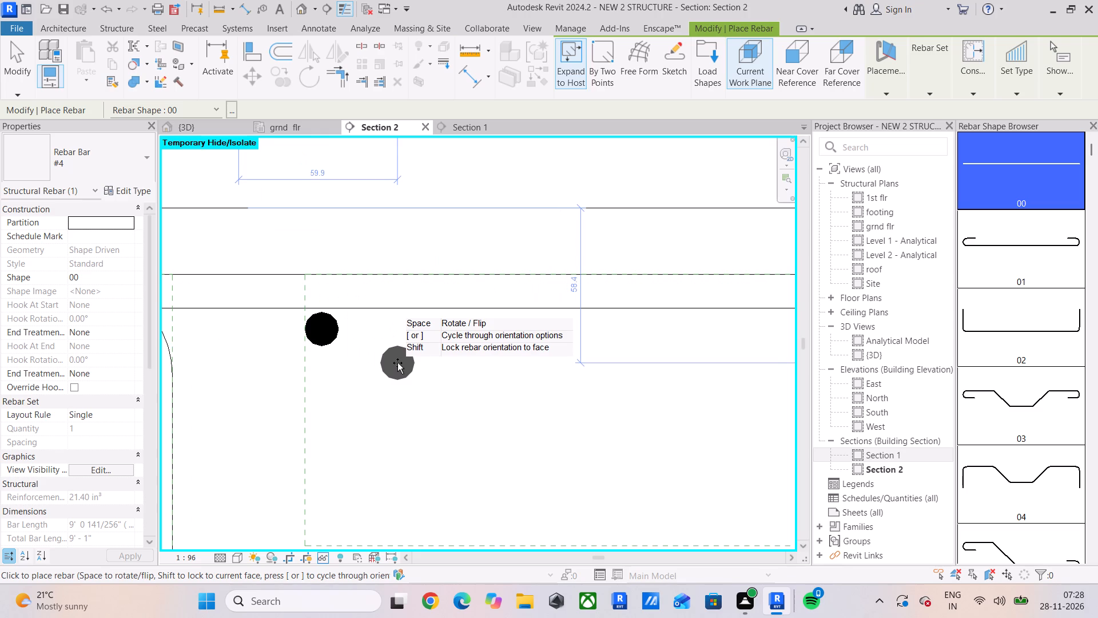
{"action": "key", "text": "Escape"}
Nudge the new straight bar upward towards the underside of the bent slab bar.
{"action": "left_click", "coordinate": [337, 340]}
{"action": "scroll", "coordinate": [305, 312], "scroll_direction": "up", "scroll_amount": 5}
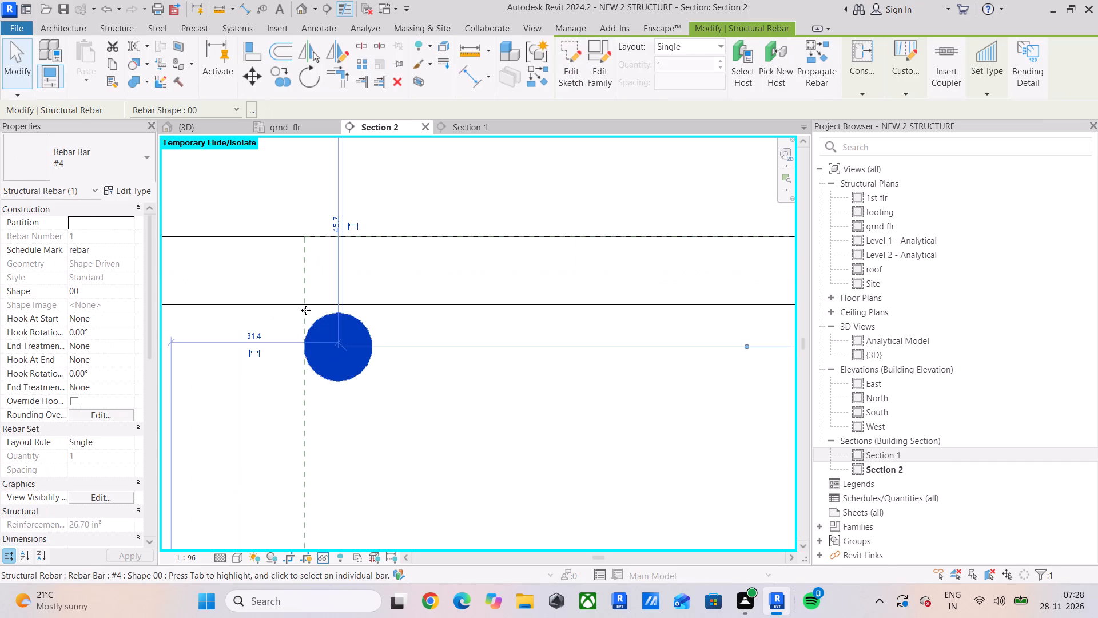
{"action": "key", "text": "Up"}
{"action": "key", "text": "Up"}
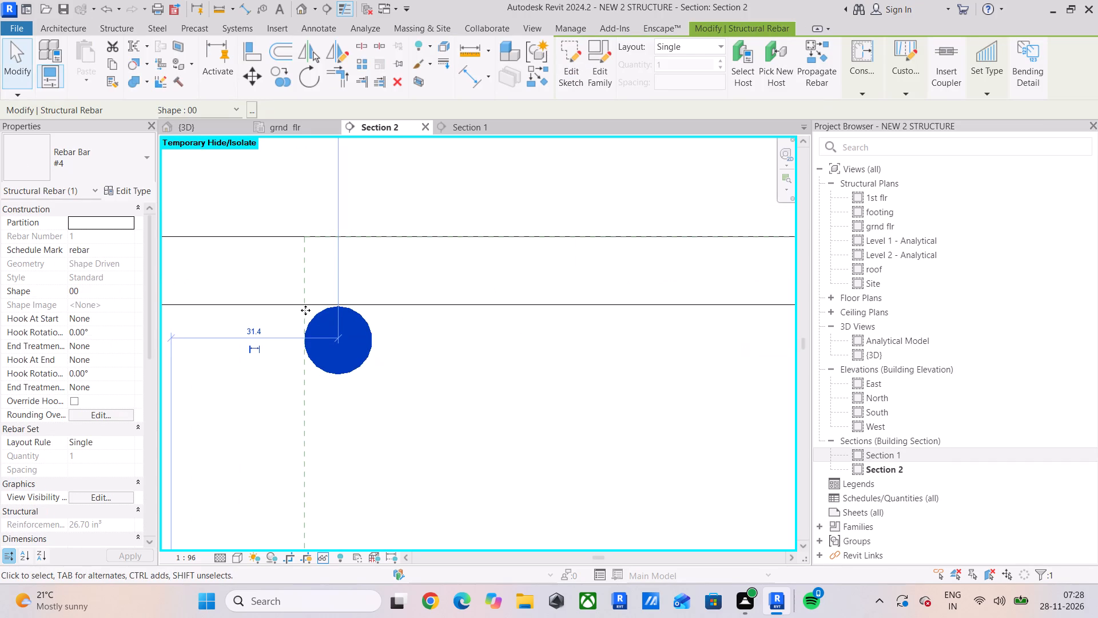
Assign the straight bar the partition slab and the schedule mark REBAR.
{"action": "left_click", "coordinate": [116, 221]}
{"action": "type", "text": "slab"}
{"action": "key", "text": "Return"}
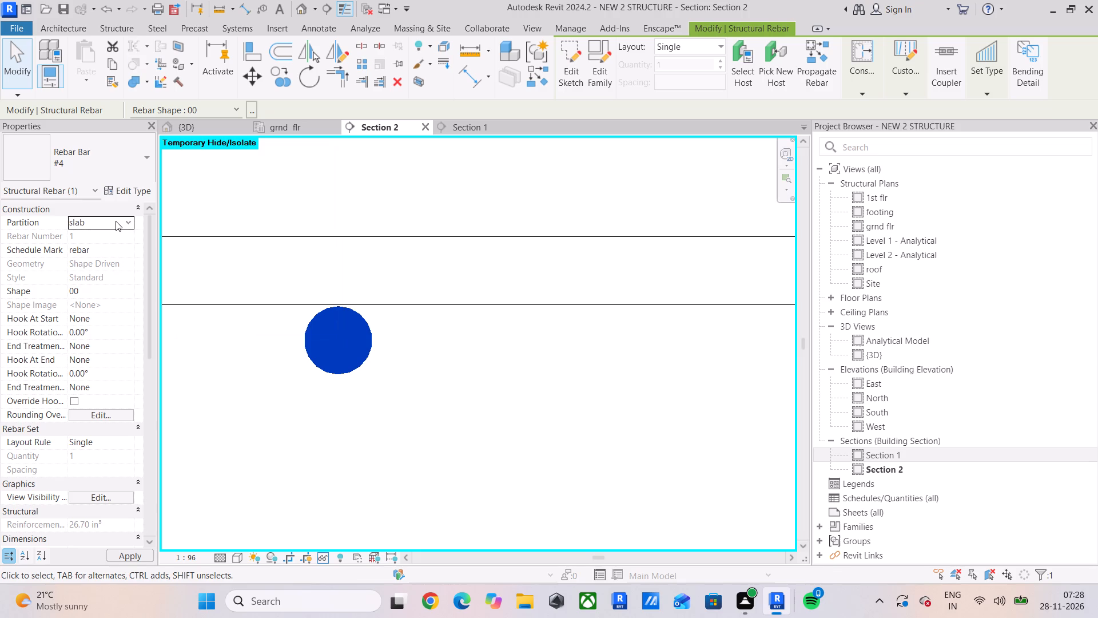
{"action": "left_click", "coordinate": [123, 251]}
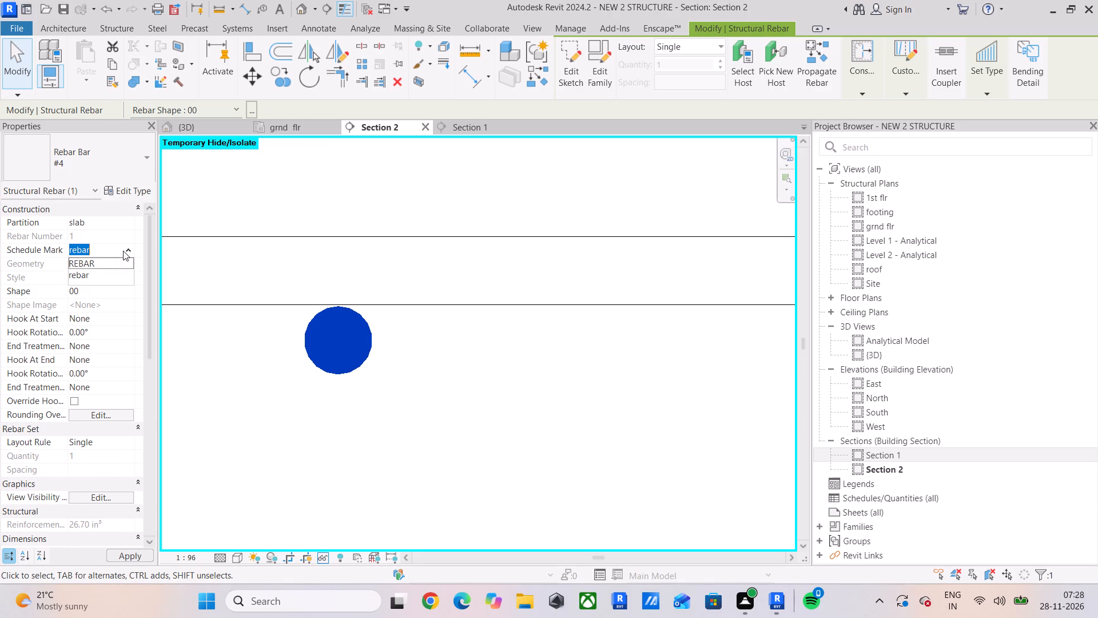
{"action": "type", "text": "rebar"}
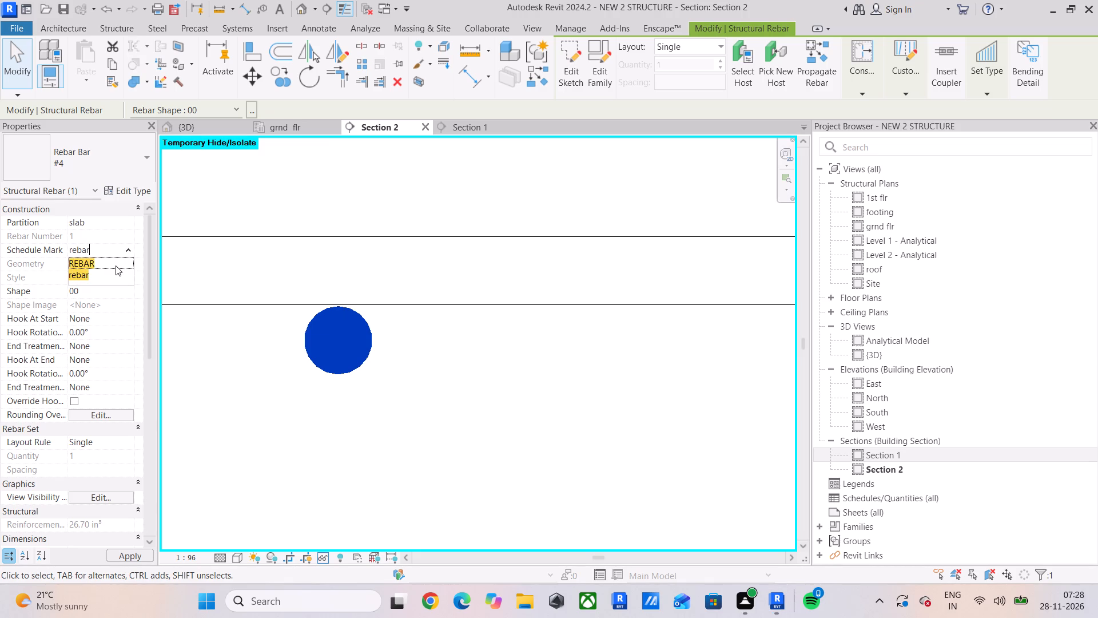
{"action": "left_click", "coordinate": [116, 266]}
{"action": "scroll", "coordinate": [367, 330], "scroll_direction": "down", "scroll_amount": 10}
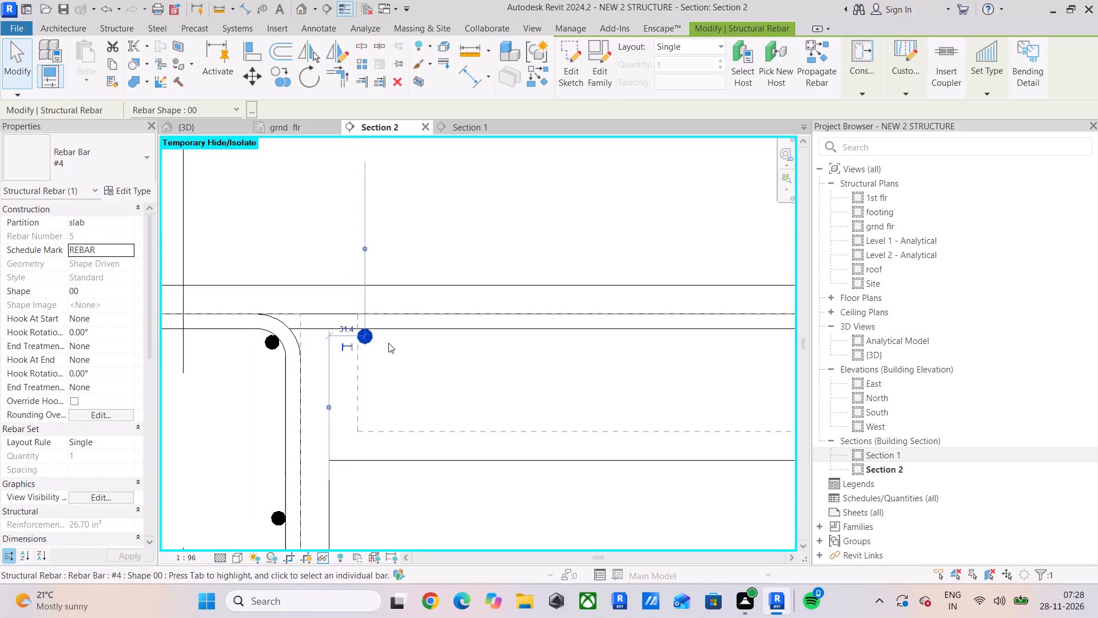
In Section 2, set the schedule mark of the bent #4 slab bar near the end beam to REBAR.
{"action": "scroll", "coordinate": [388, 343], "scroll_direction": "down", "scroll_amount": 9}
{"action": "middle_click_drag", "start_coordinate": [476, 345], "coordinate": [363, 364]}
{"action": "left_click", "coordinate": [447, 359]}
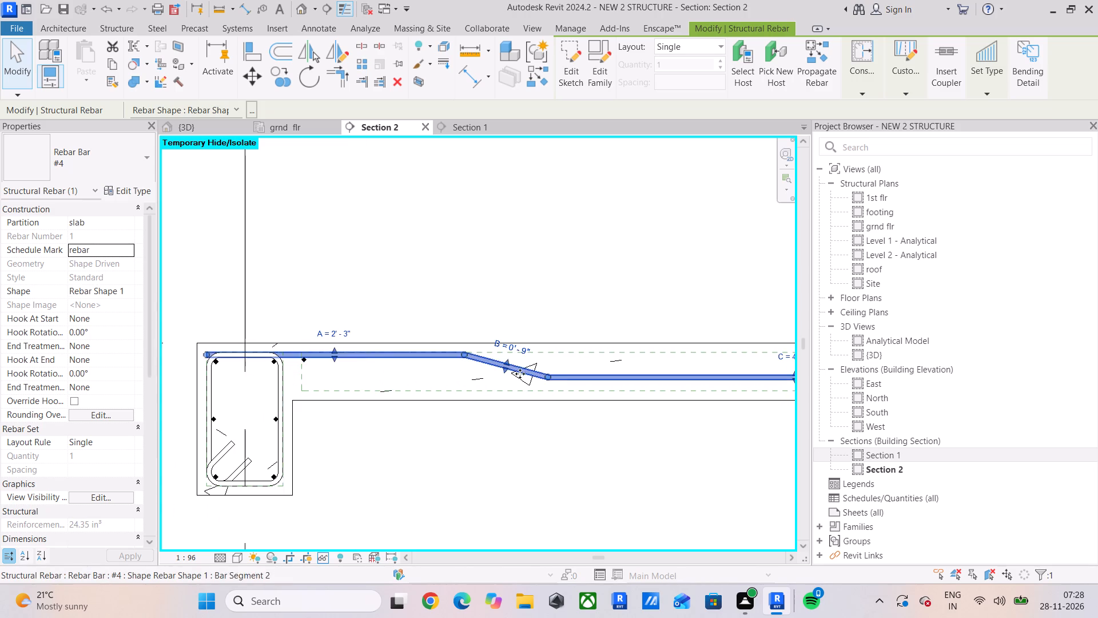
{"action": "scroll", "coordinate": [520, 374], "scroll_direction": "up", "scroll_amount": 4}
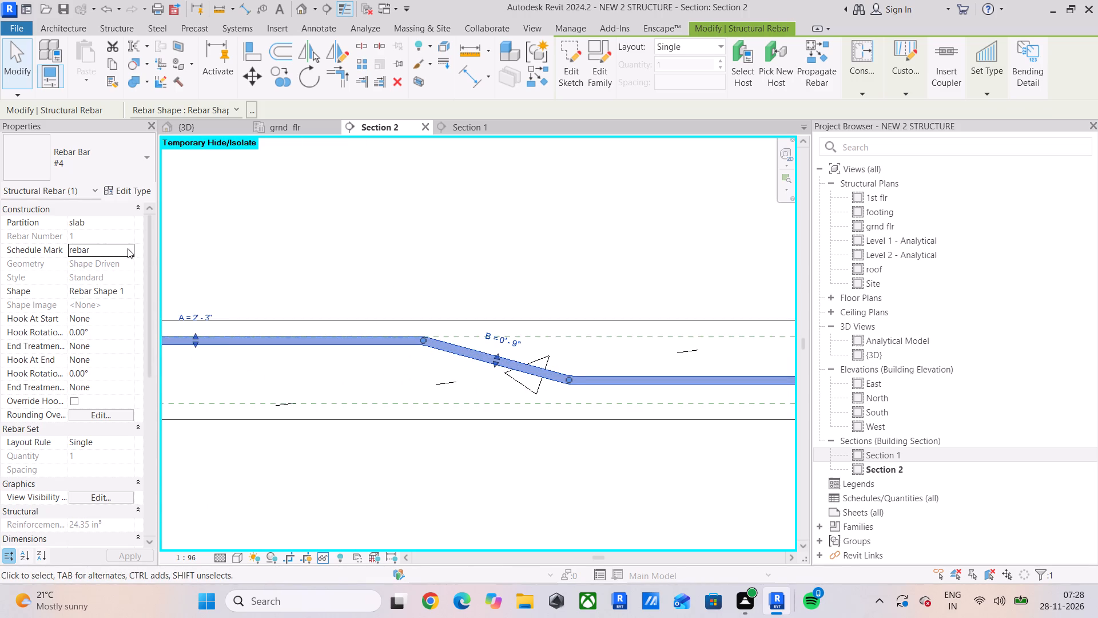
{"action": "left_click", "coordinate": [128, 248]}
{"action": "left_click", "coordinate": [111, 266]}
{"action": "scroll", "coordinate": [543, 362], "scroll_direction": "up", "scroll_amount": 3}
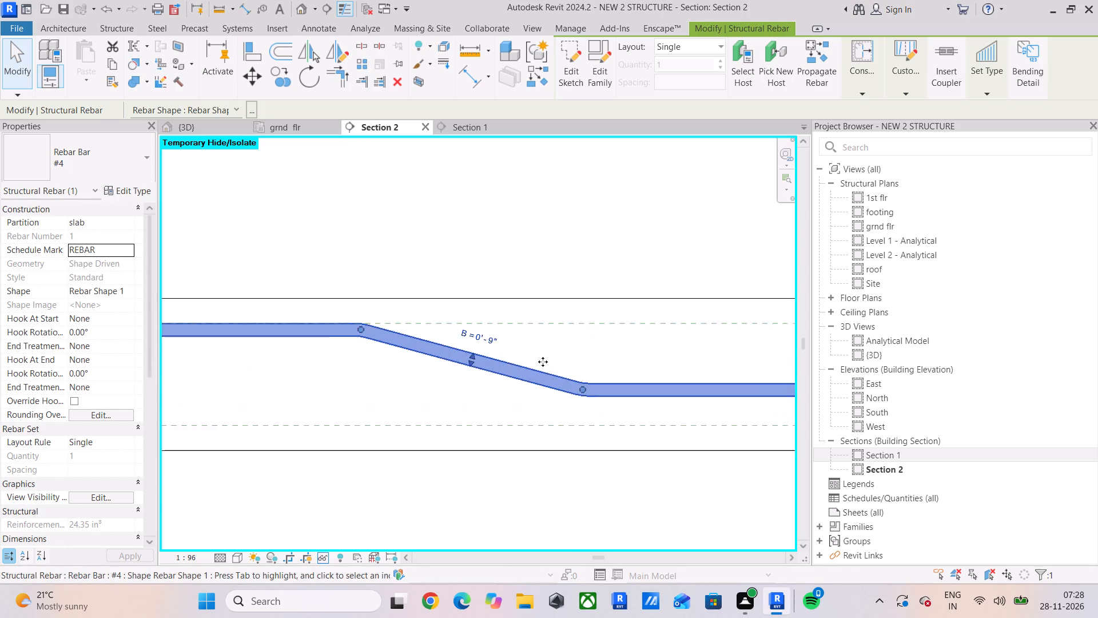
Set the schedule mark to REBAR for the overlapping bent slab bars crossing the sloped segment in Section 2.
{"action": "scroll", "coordinate": [543, 362], "scroll_direction": "up", "scroll_amount": 1}
{"action": "left_click", "coordinate": [563, 346]}
{"action": "left_click_drag", "start_coordinate": [574, 342], "coordinate": [400, 387]}
{"action": "left_click", "coordinate": [127, 248]}
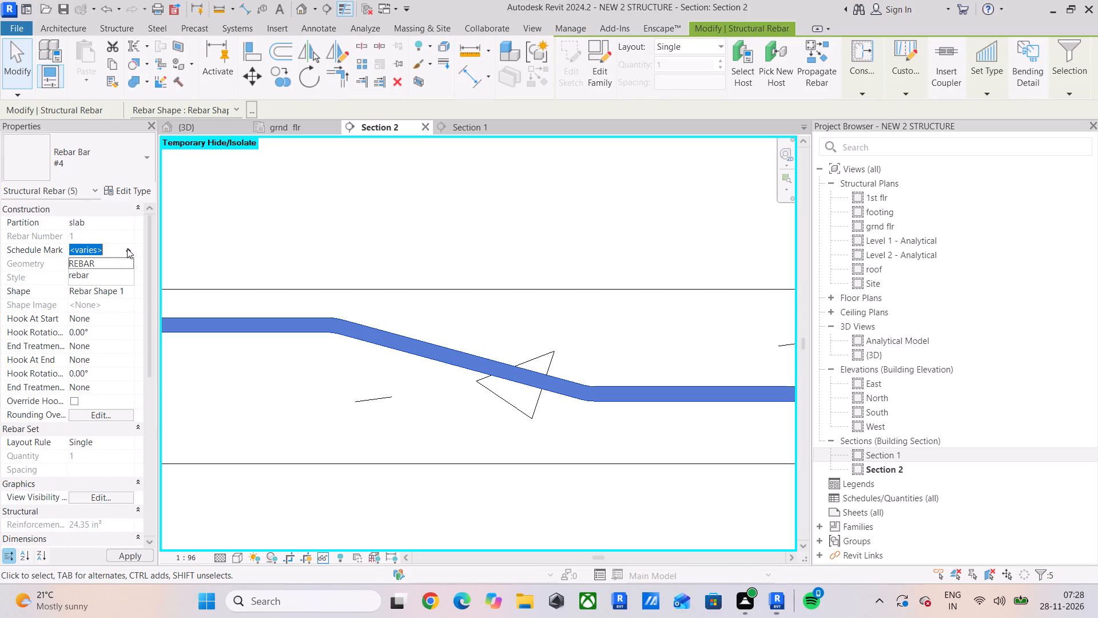
{"action": "left_click", "coordinate": [116, 272]}
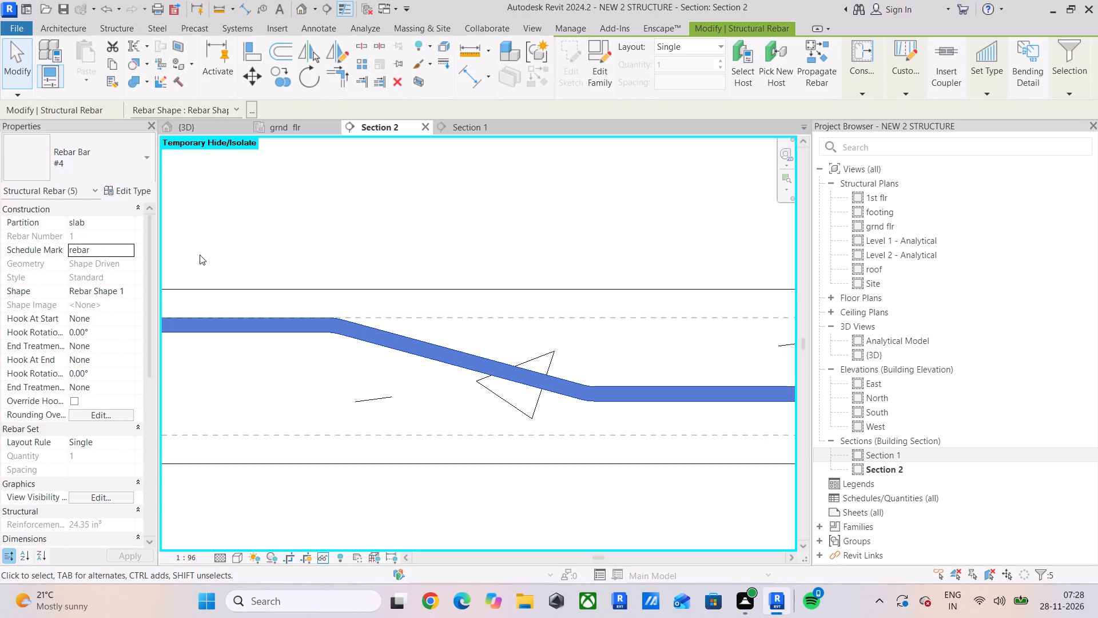
{"action": "left_click", "coordinate": [130, 247]}
{"action": "left_click", "coordinate": [93, 261]}
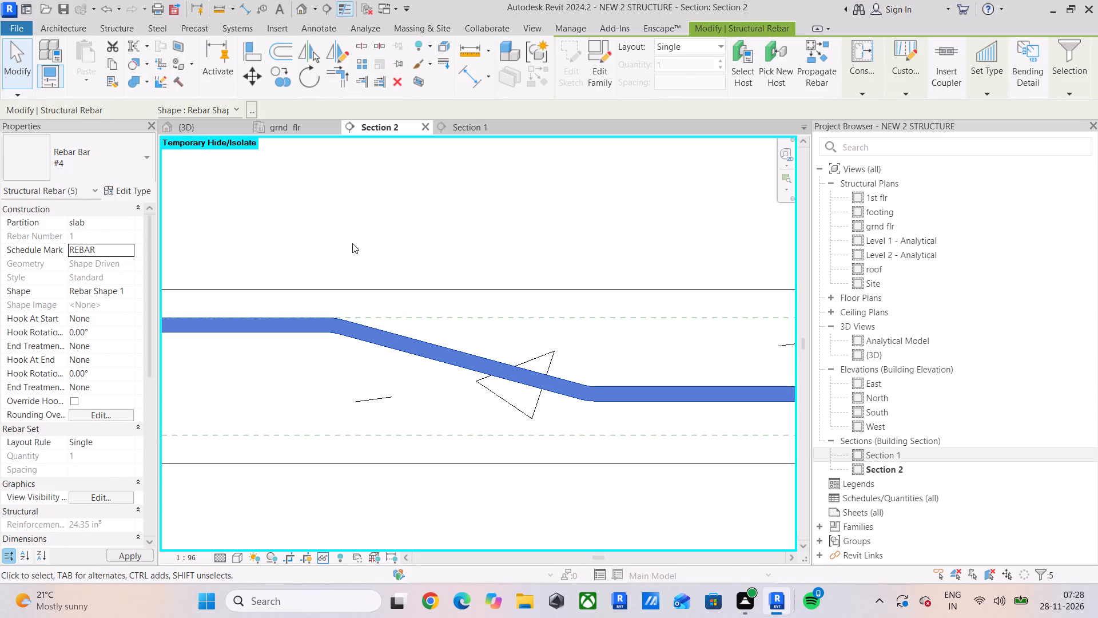
{"action": "left_click", "coordinate": [433, 239]}
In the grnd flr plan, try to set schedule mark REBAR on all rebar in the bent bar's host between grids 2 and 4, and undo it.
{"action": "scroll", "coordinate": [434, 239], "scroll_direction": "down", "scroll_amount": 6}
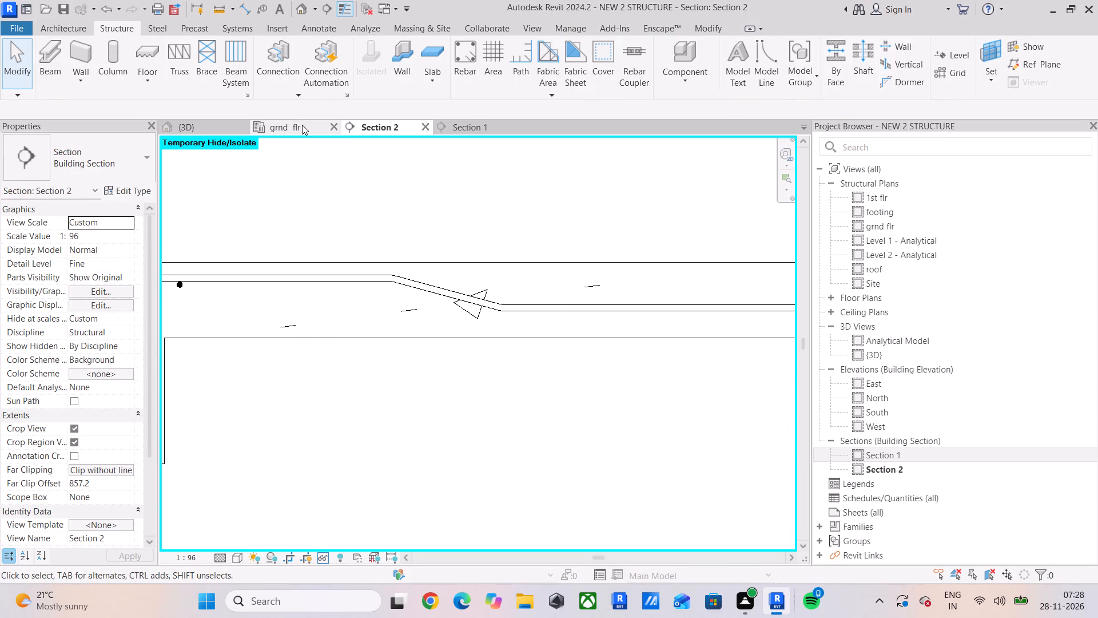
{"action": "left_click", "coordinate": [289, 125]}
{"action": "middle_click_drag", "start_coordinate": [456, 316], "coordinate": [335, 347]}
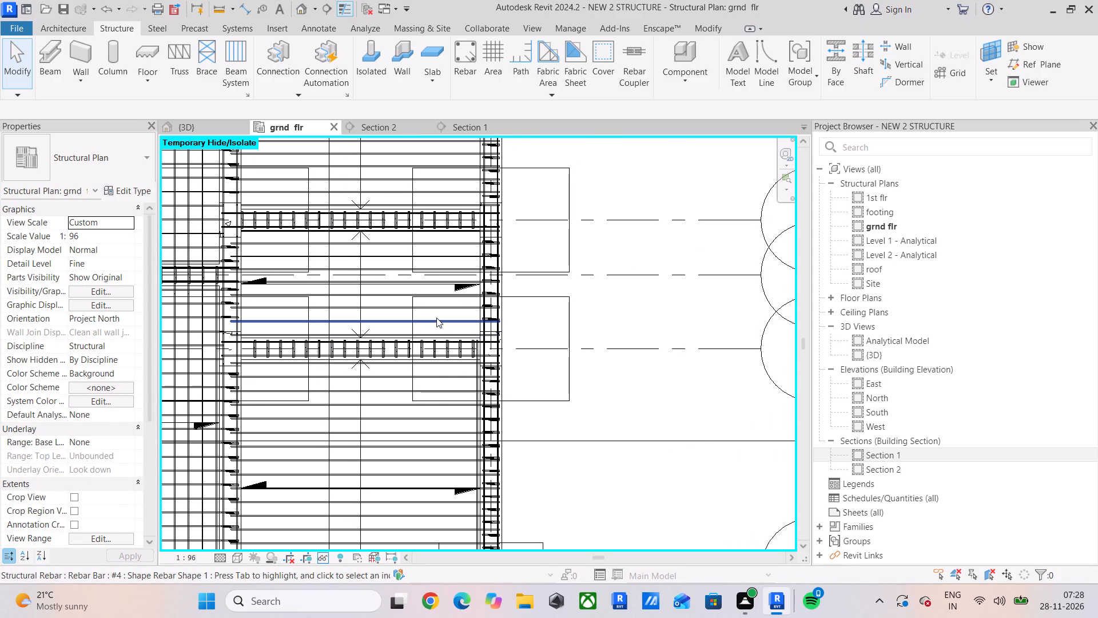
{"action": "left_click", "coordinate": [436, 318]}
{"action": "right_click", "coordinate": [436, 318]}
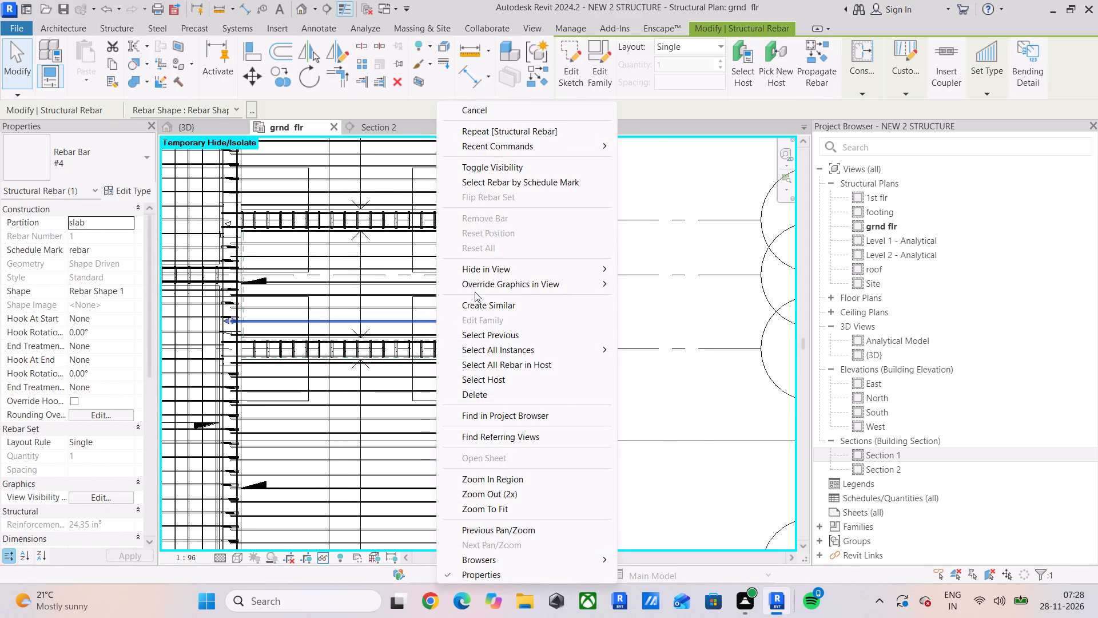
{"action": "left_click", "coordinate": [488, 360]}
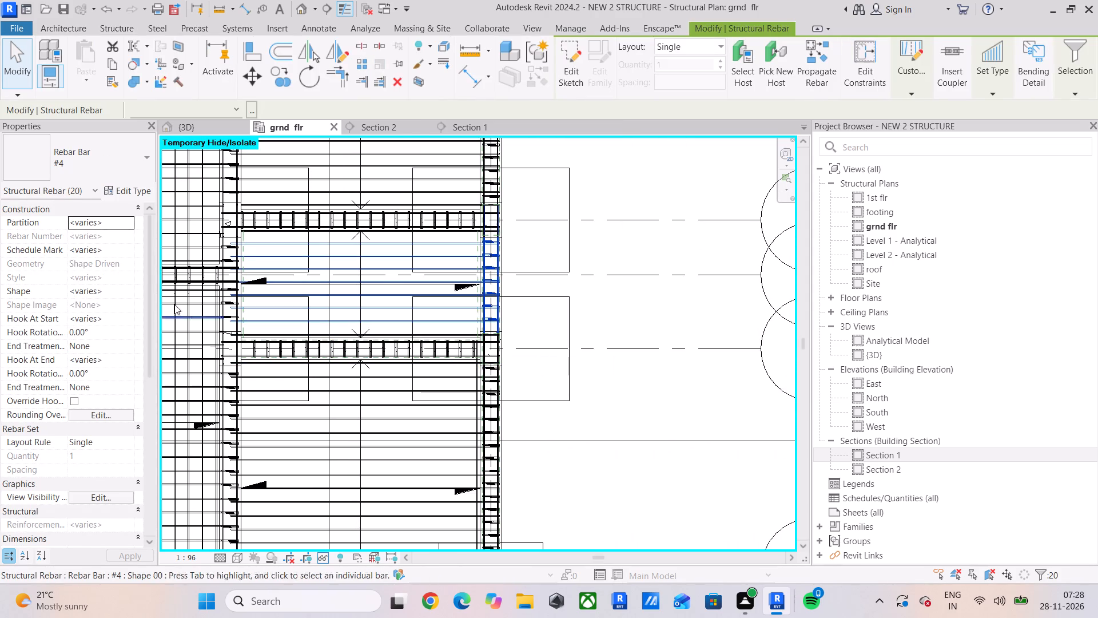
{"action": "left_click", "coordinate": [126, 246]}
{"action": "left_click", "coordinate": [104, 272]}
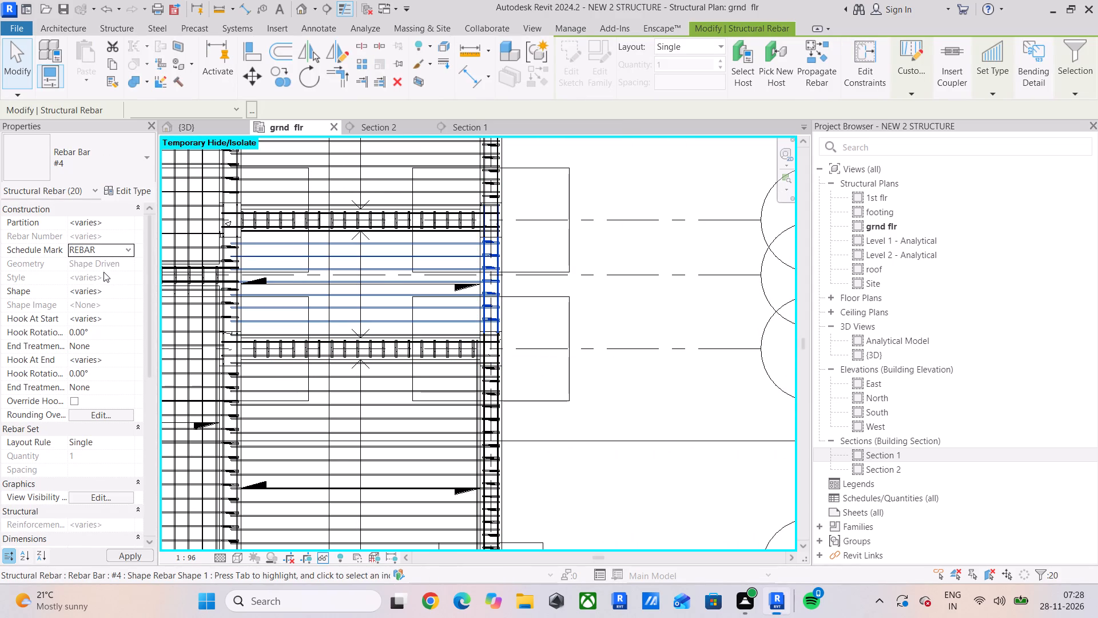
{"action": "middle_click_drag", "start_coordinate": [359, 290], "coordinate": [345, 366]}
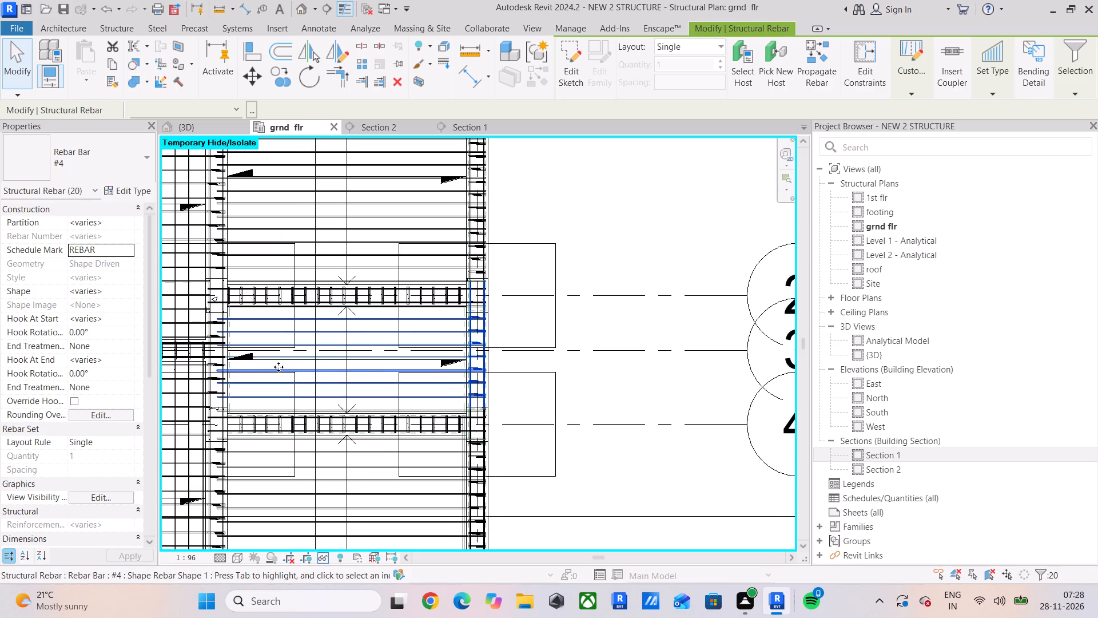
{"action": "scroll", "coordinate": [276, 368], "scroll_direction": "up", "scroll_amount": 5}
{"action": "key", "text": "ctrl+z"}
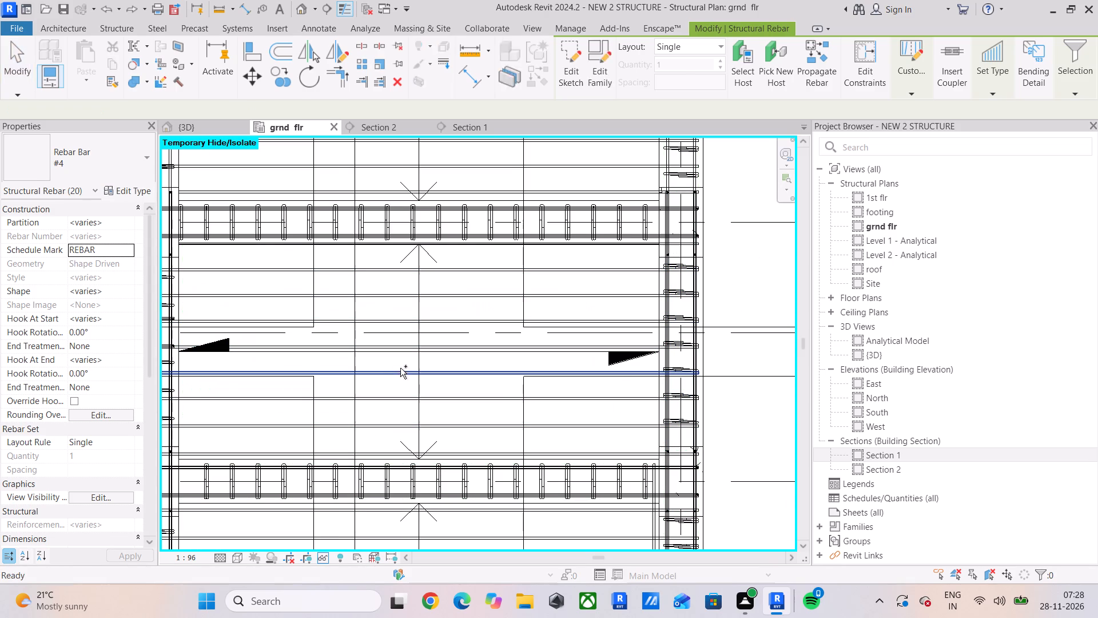
Select only the bent slab bars between grids 2 and 4, filtered to Structural Rebar, and set their schedule mark to REBAR.
{"action": "left_click", "coordinate": [469, 424]}
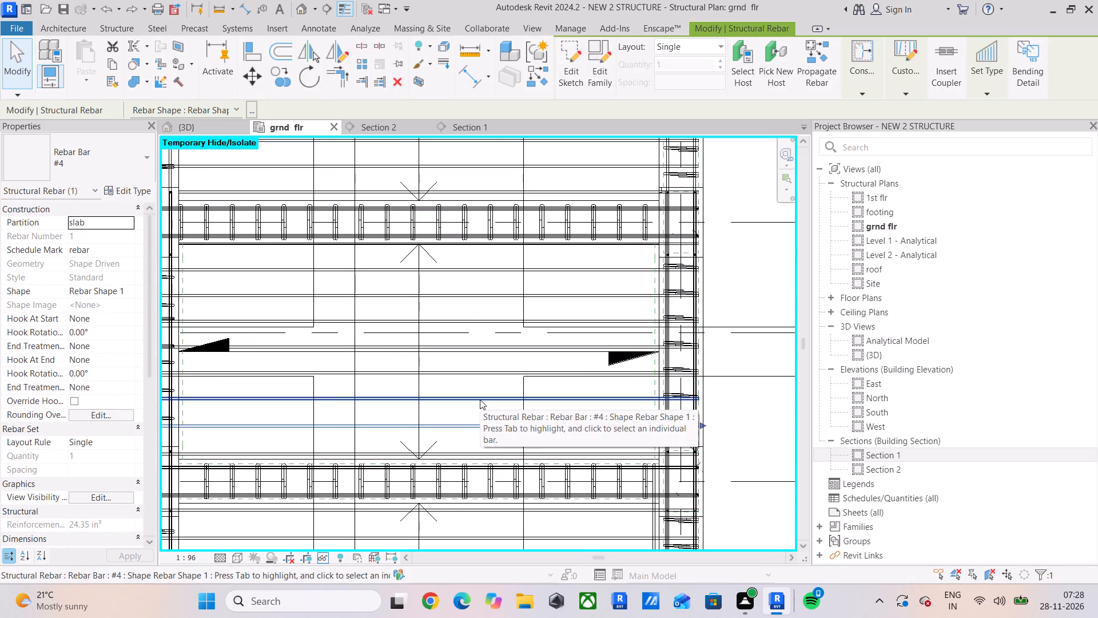
{"action": "left_click_drag", "start_coordinate": [507, 253], "coordinate": [494, 438]}
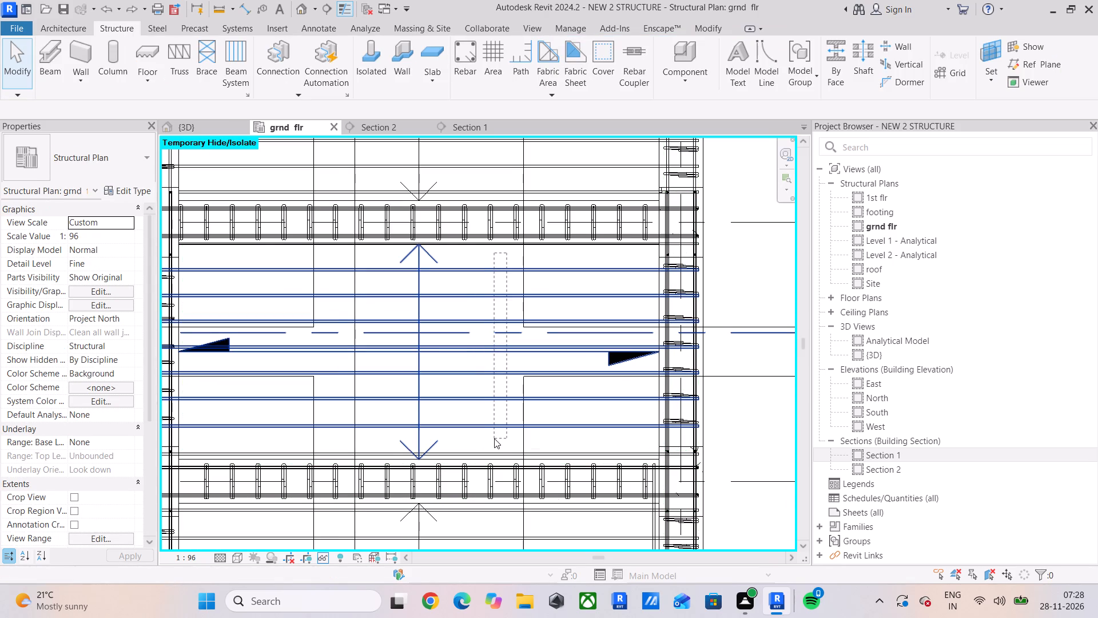
{"action": "left_click_drag", "start_coordinate": [494, 438], "coordinate": [491, 455]}
{"action": "left_click", "coordinate": [593, 56]}
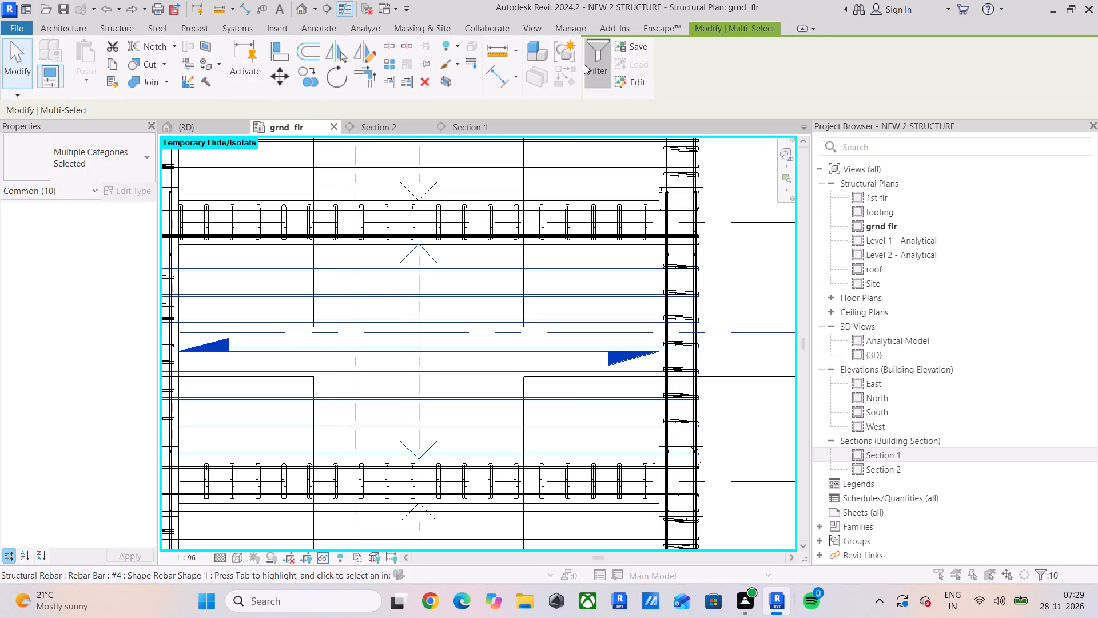
{"action": "left_click_drag", "start_coordinate": [635, 231], "coordinate": [625, 233]}
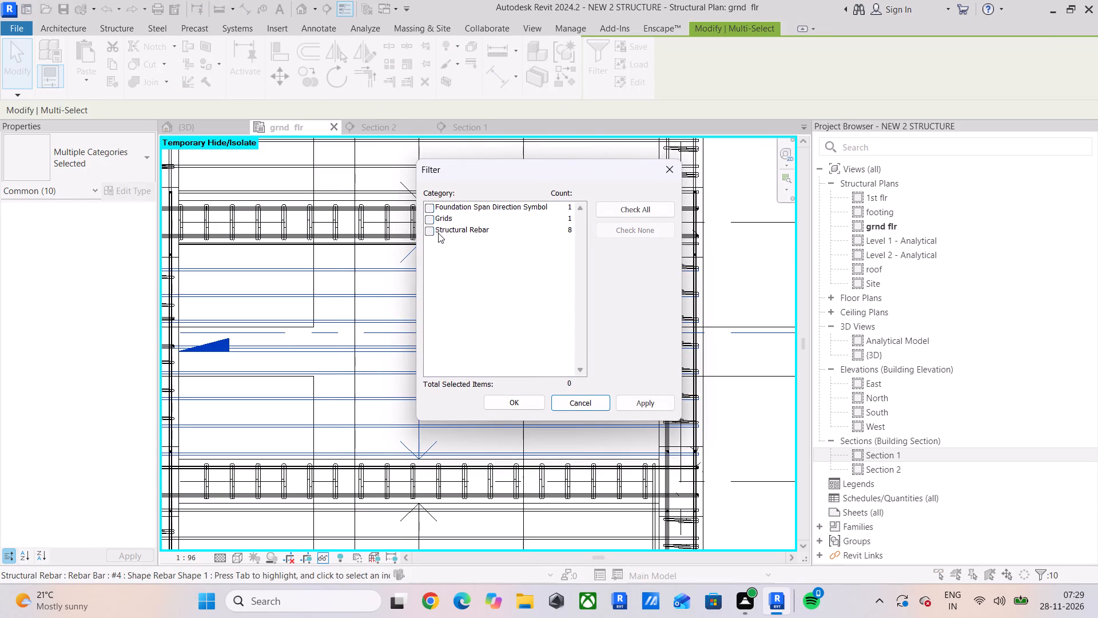
{"action": "left_click", "coordinate": [428, 229]}
{"action": "left_click", "coordinate": [508, 403]}
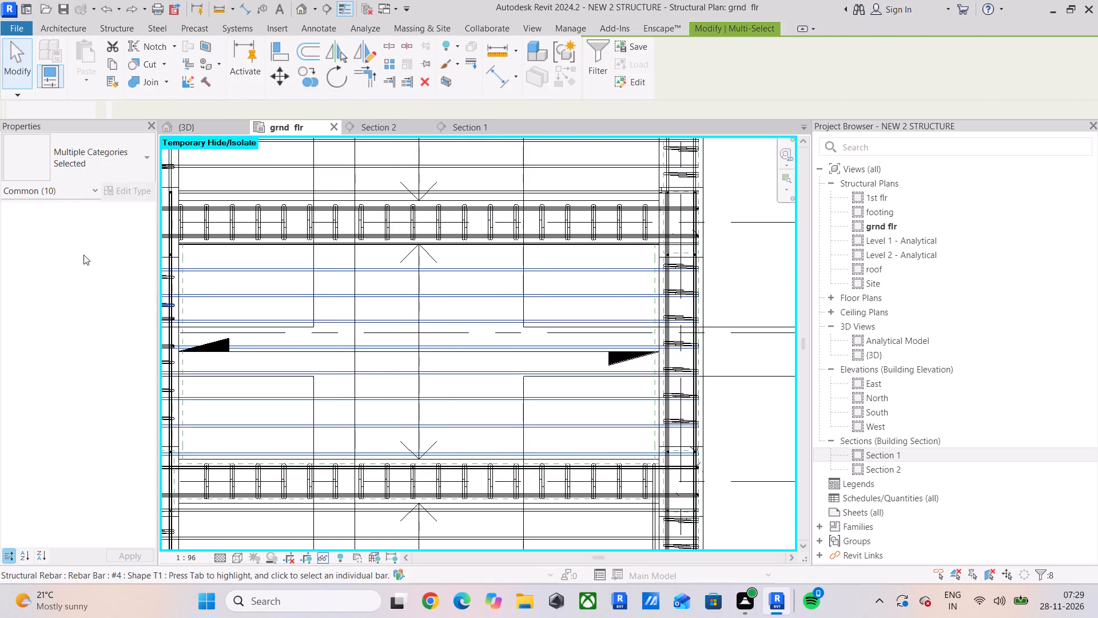
{"action": "left_click", "coordinate": [106, 253]}
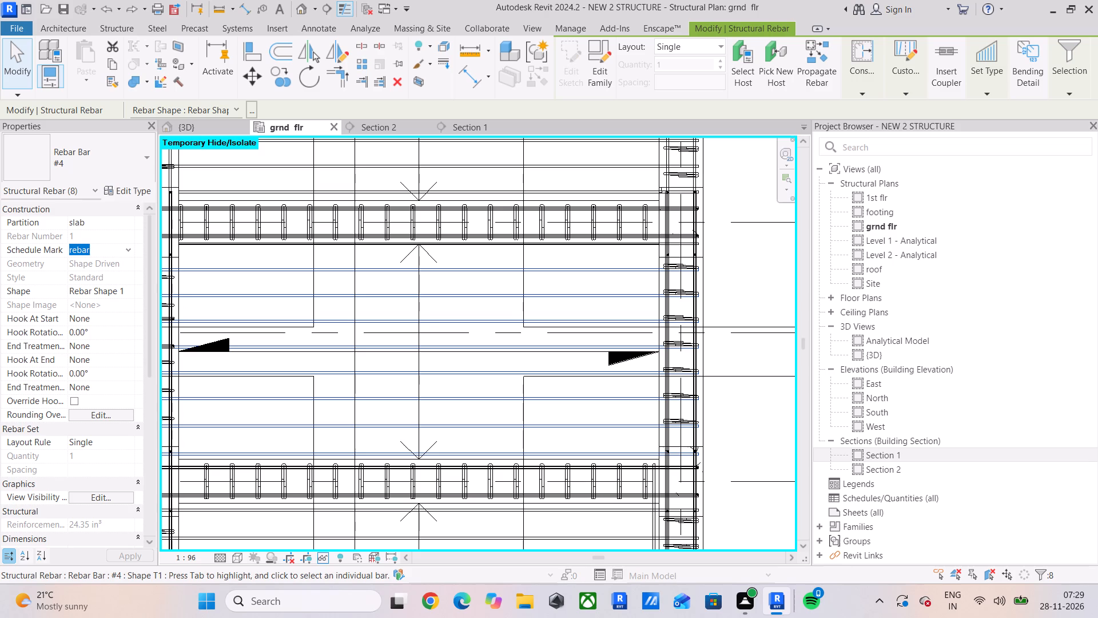
{"action": "type", "text": "RE"}
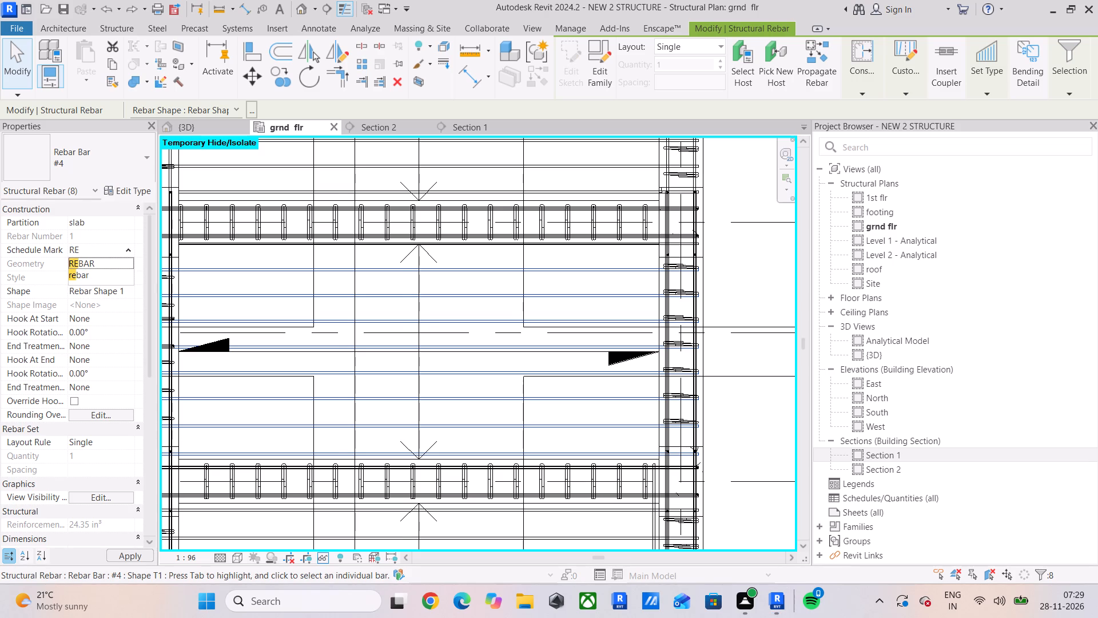
{"action": "left_click", "coordinate": [103, 263]}
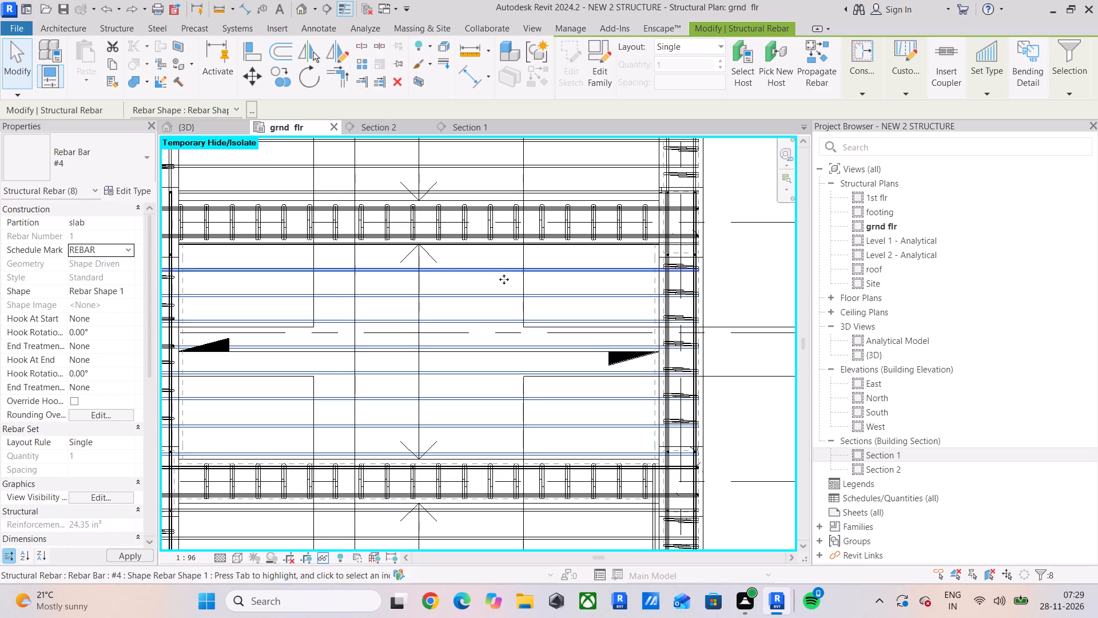
Select only the Structural Rebar slab bars from grid 4 down to the lower end beam and set their schedule mark to REBAR.
{"action": "scroll", "coordinate": [515, 282], "scroll_direction": "down", "scroll_amount": 5}
{"action": "middle_click_drag", "start_coordinate": [516, 282], "coordinate": [480, 173]}
{"action": "scroll", "coordinate": [453, 290], "scroll_direction": "up", "scroll_amount": 3}
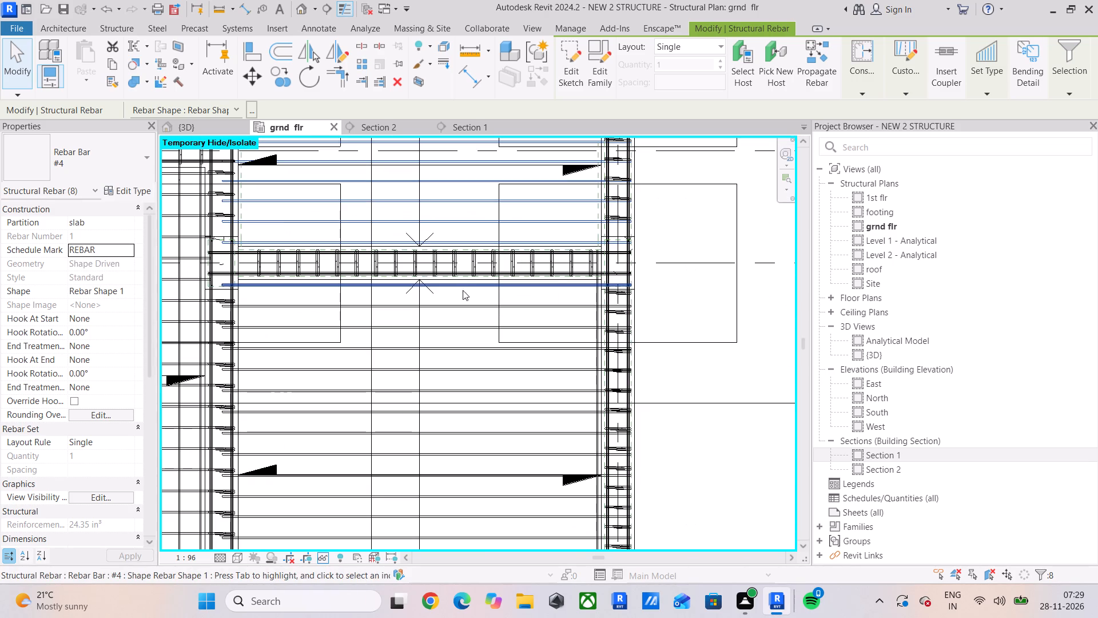
{"action": "left_click", "coordinate": [467, 285]}
{"action": "left_click_drag", "start_coordinate": [469, 293], "coordinate": [462, 422]}
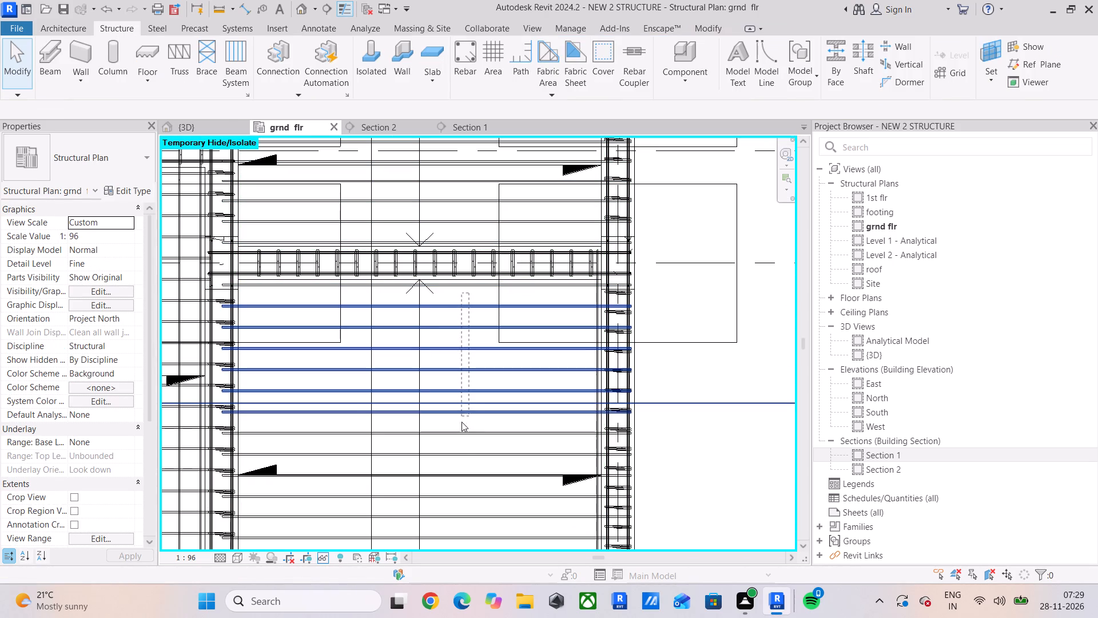
{"action": "left_click_drag", "start_coordinate": [462, 422], "coordinate": [449, 538]}
{"action": "middle_click_drag", "start_coordinate": [472, 487], "coordinate": [472, 381]}
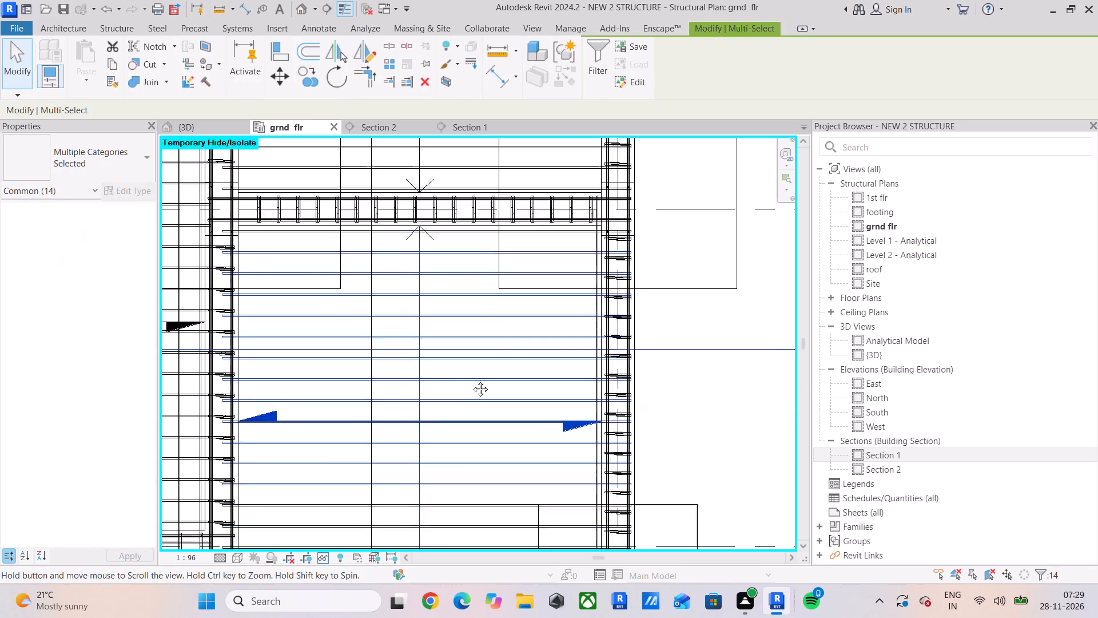
{"action": "middle_click_drag", "start_coordinate": [472, 381], "coordinate": [470, 221]}
{"action": "left_click_drag", "start_coordinate": [474, 263], "coordinate": [472, 277], "text": "ctrl"}
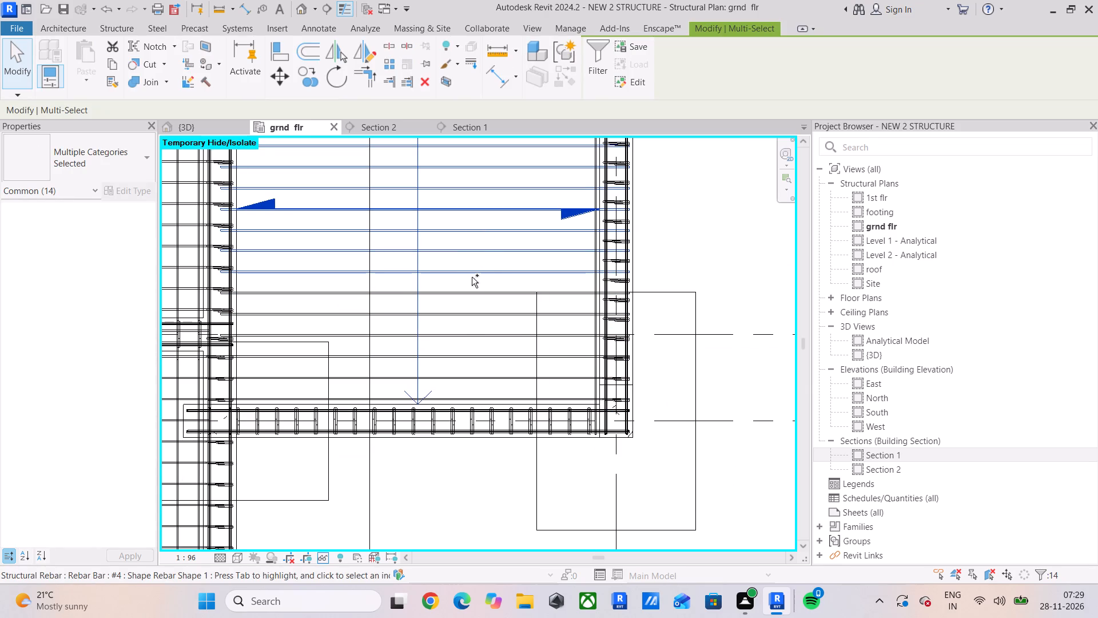
{"action": "left_click_drag", "start_coordinate": [472, 277], "coordinate": [451, 400], "text": "ctrl"}
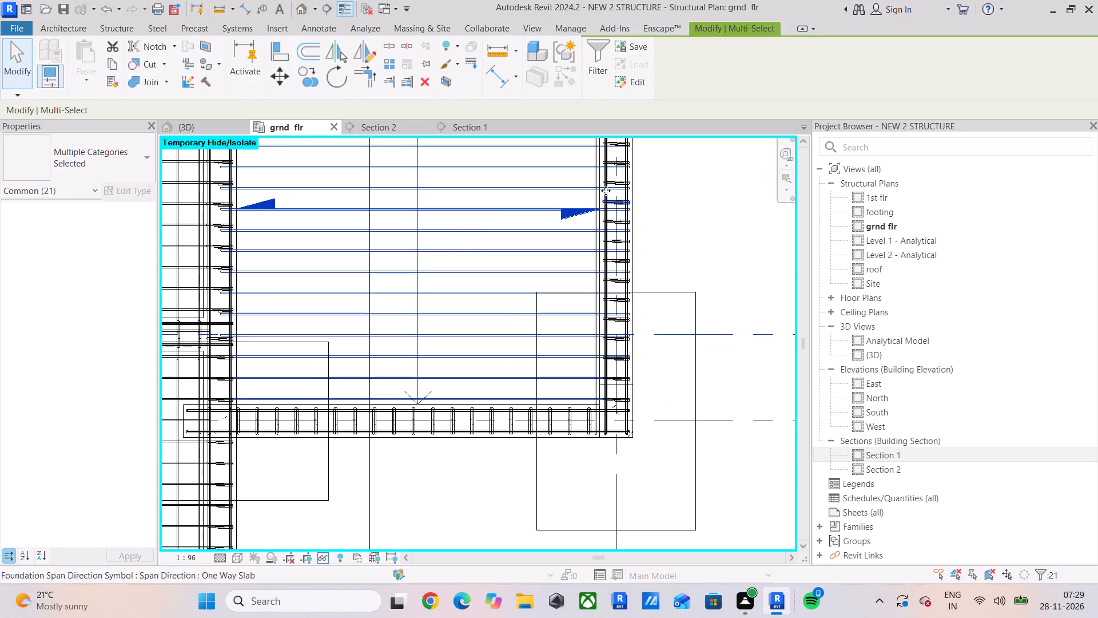
{"action": "left_click", "coordinate": [602, 60]}
{"action": "left_click", "coordinate": [611, 236]}
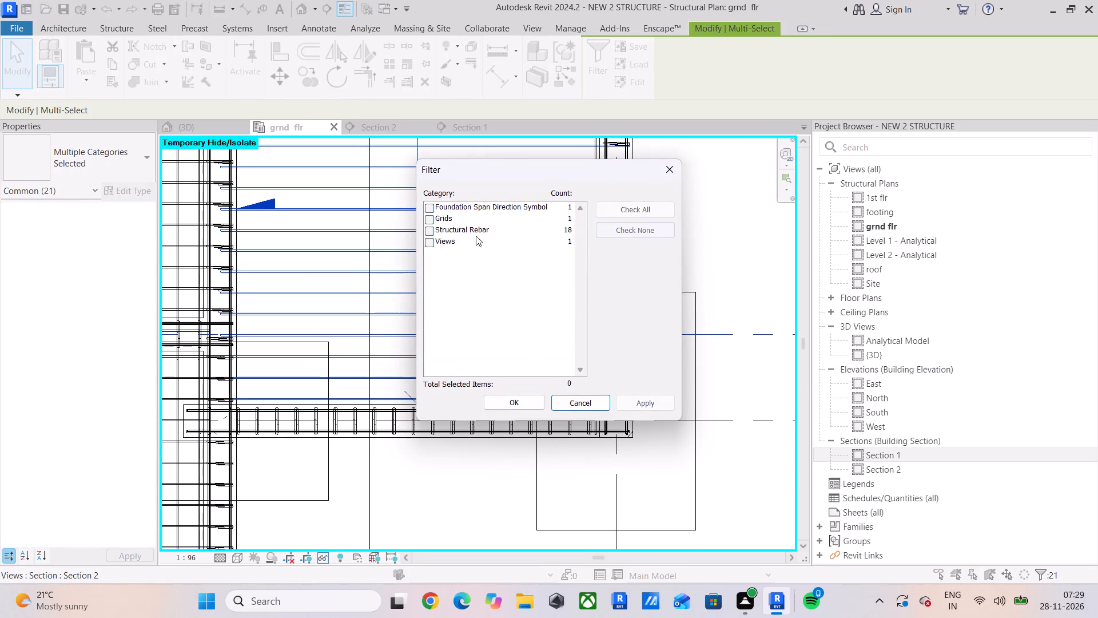
{"action": "left_click", "coordinate": [428, 231]}
{"action": "left_click", "coordinate": [519, 405]}
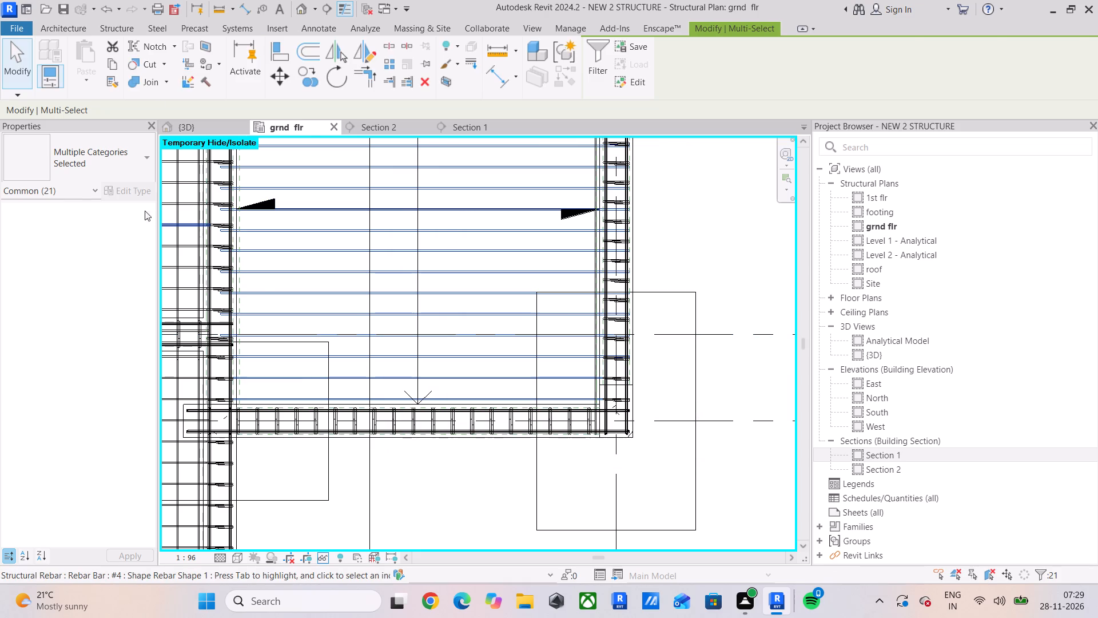
{"action": "left_click", "coordinate": [124, 249]}
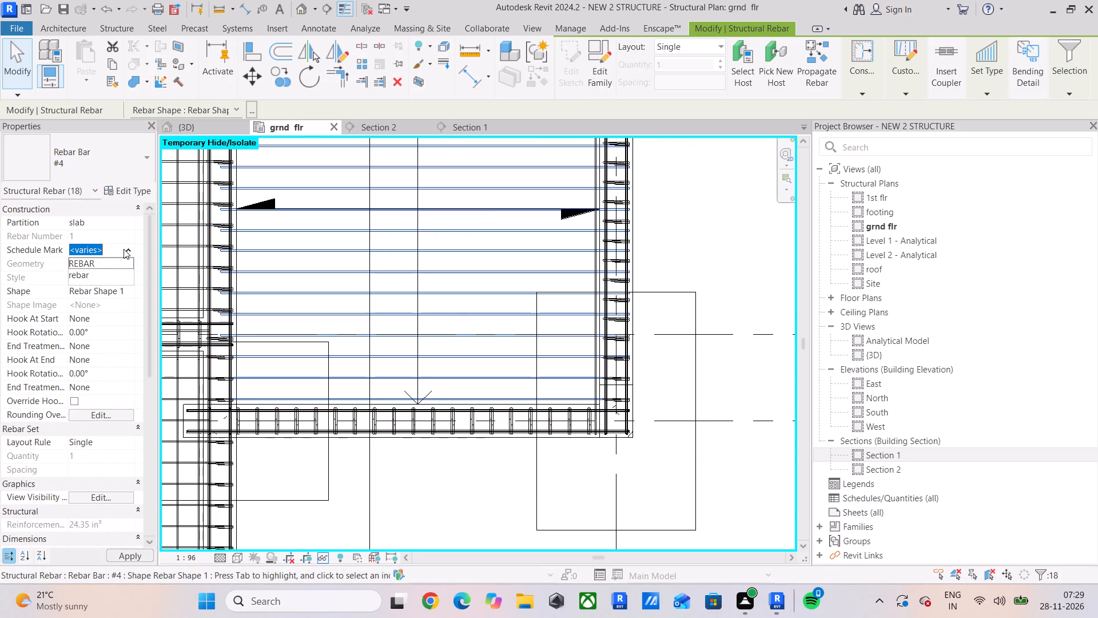
{"action": "left_click", "coordinate": [118, 259]}
Select only the Structural Rebar slab bars between grids 1 and 2 and set their schedule mark to REBAR.
{"action": "scroll", "coordinate": [400, 275], "scroll_direction": "up", "scroll_amount": 4}
{"action": "scroll", "coordinate": [400, 275], "scroll_direction": "down", "scroll_amount": 3}
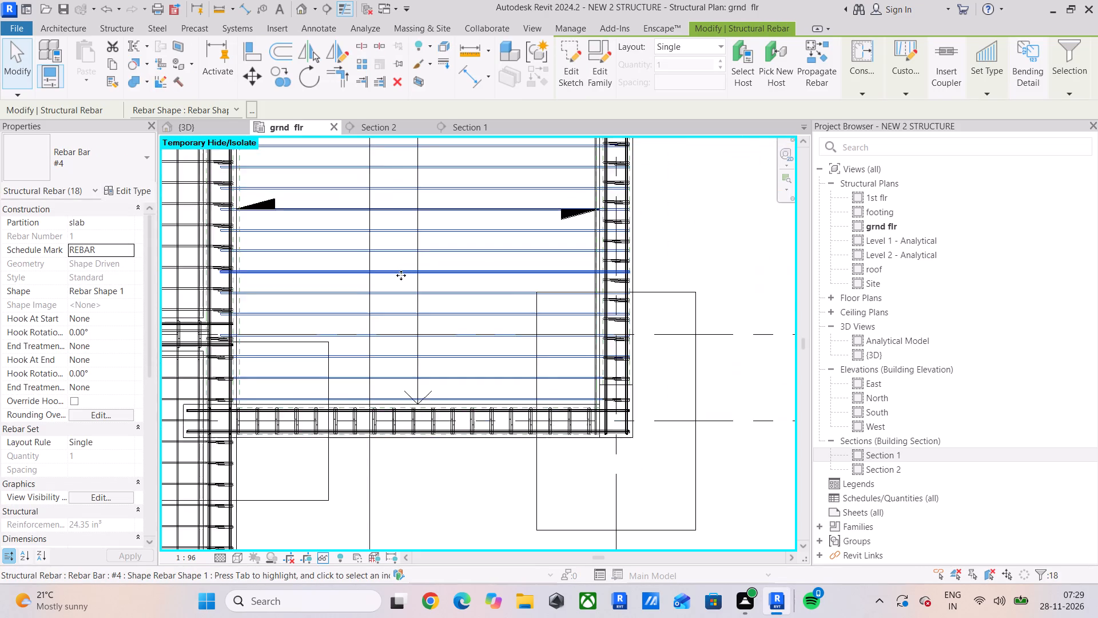
{"action": "scroll", "coordinate": [401, 275], "scroll_direction": "down", "scroll_amount": 5}
{"action": "middle_click_drag", "start_coordinate": [413, 266], "coordinate": [396, 452]}
{"action": "middle_click_drag", "start_coordinate": [421, 338], "coordinate": [424, 453]}
{"action": "middle_click_drag", "start_coordinate": [438, 308], "coordinate": [424, 393]}
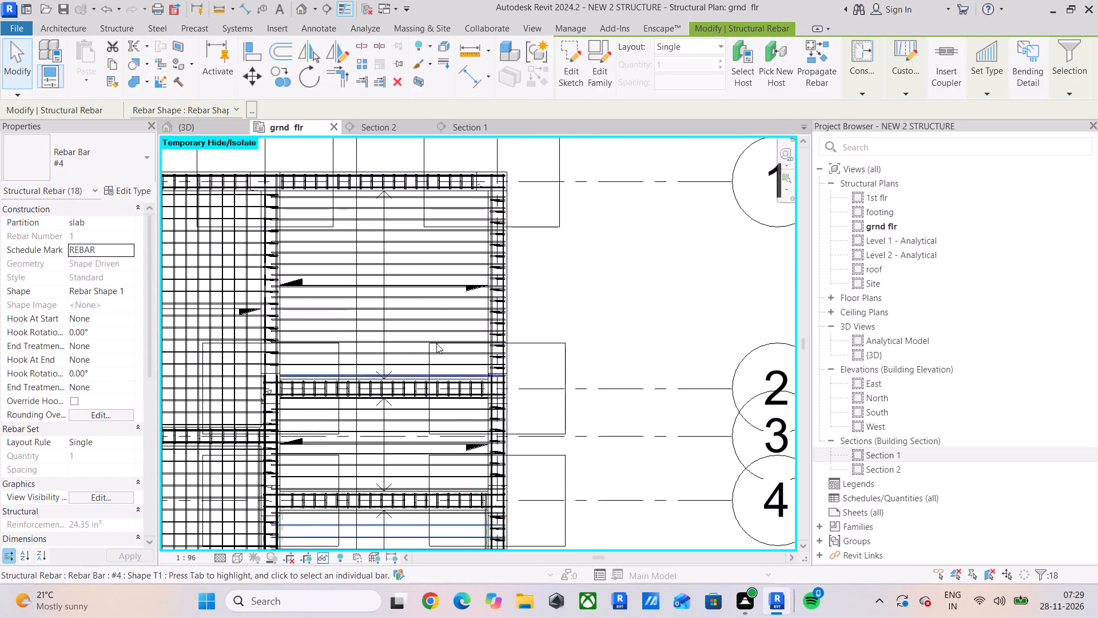
{"action": "left_click", "coordinate": [449, 196]}
{"action": "scroll", "coordinate": [449, 197], "scroll_direction": "up", "scroll_amount": 4}
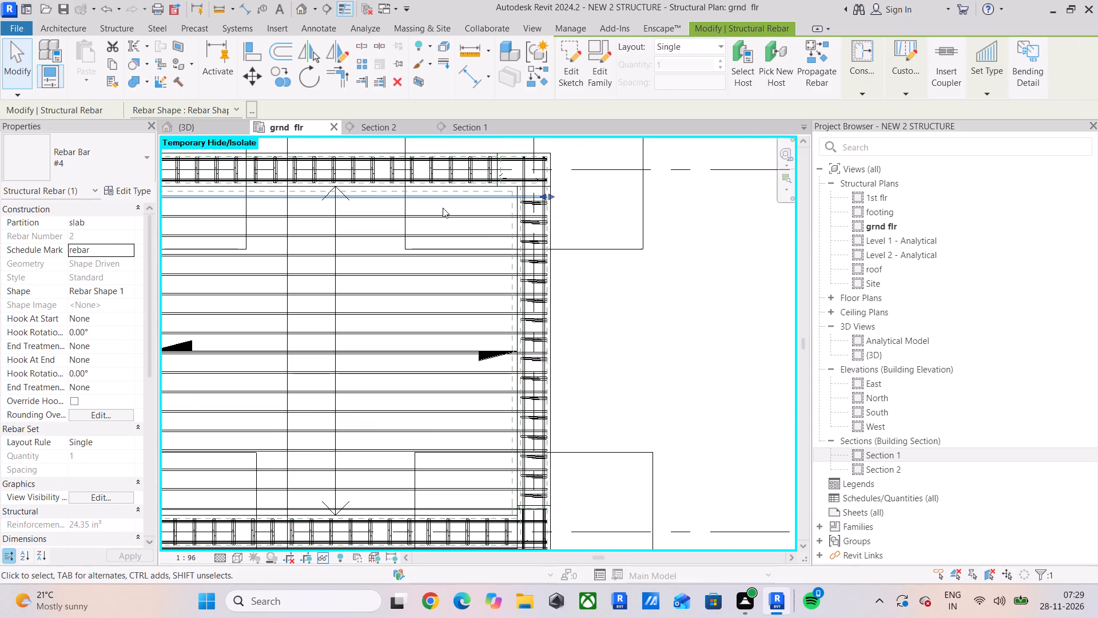
{"action": "left_click_drag", "start_coordinate": [457, 204], "coordinate": [421, 427]}
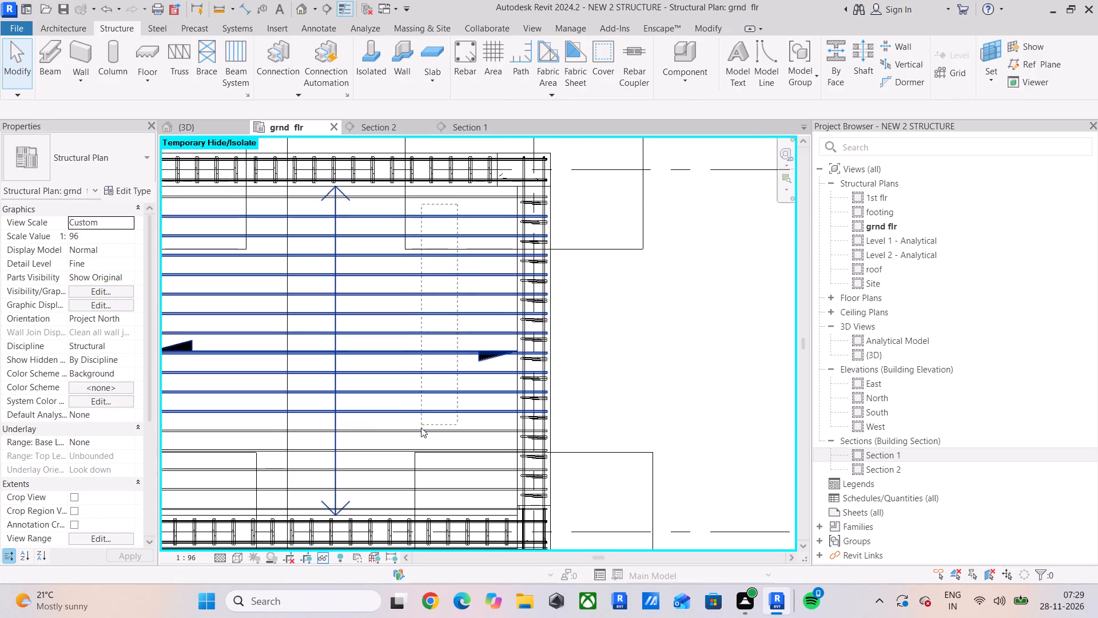
{"action": "left_click_drag", "start_coordinate": [421, 427], "coordinate": [403, 511]}
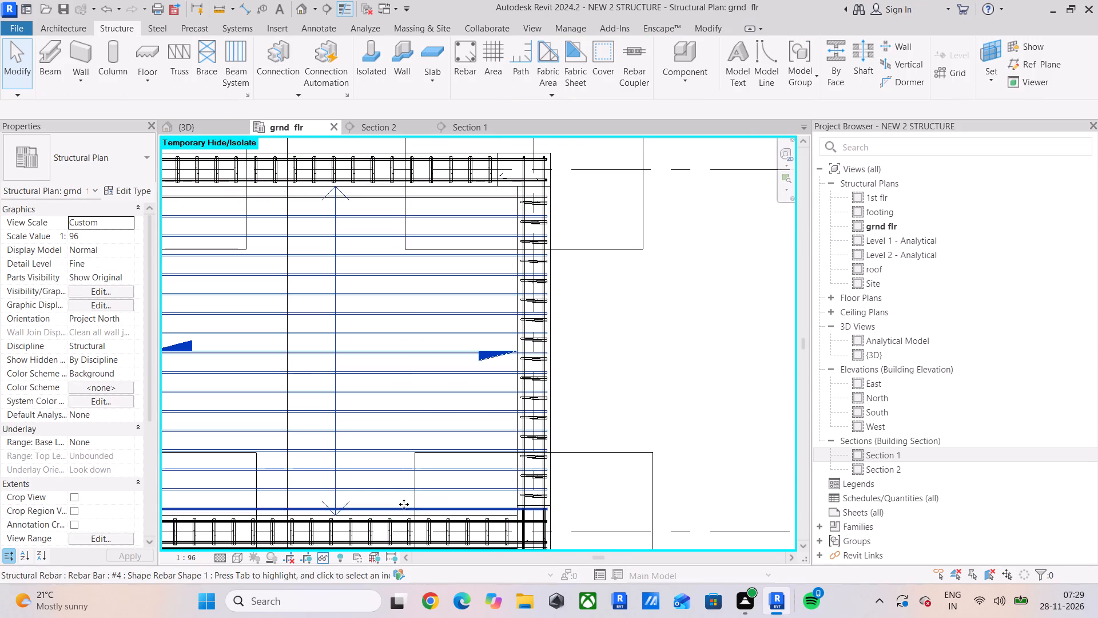
{"action": "left_click", "coordinate": [427, 199], "text": "ctrl"}
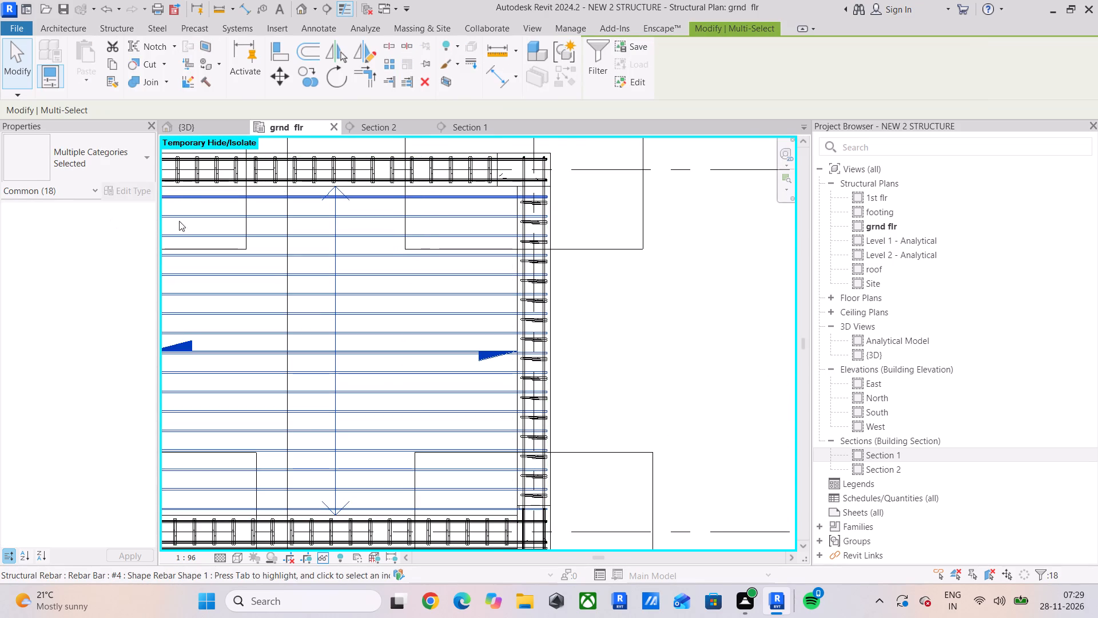
{"action": "left_click", "coordinate": [599, 65]}
{"action": "left_click", "coordinate": [624, 228]}
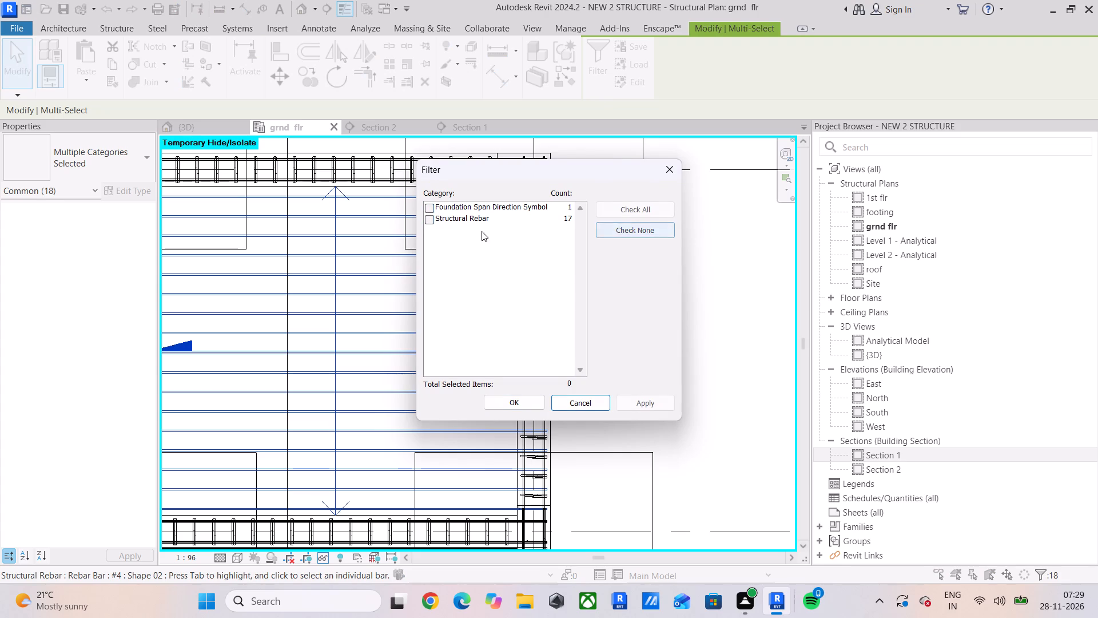
{"action": "left_click", "coordinate": [428, 221]}
{"action": "left_click", "coordinate": [509, 403]}
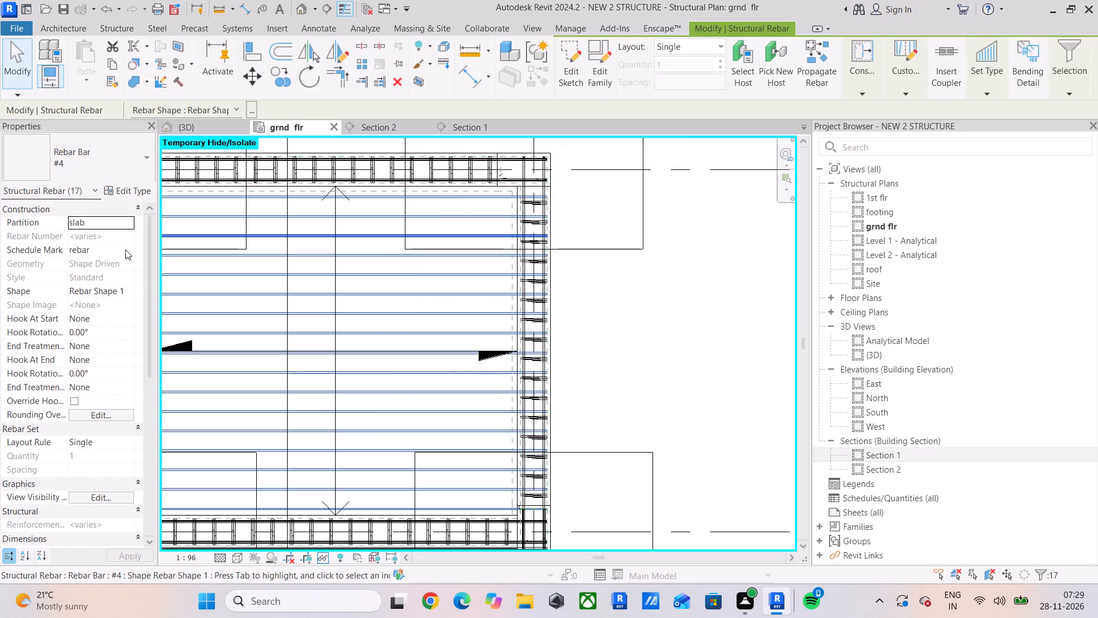
{"action": "left_click", "coordinate": [125, 248]}
{"action": "left_click", "coordinate": [101, 275]}
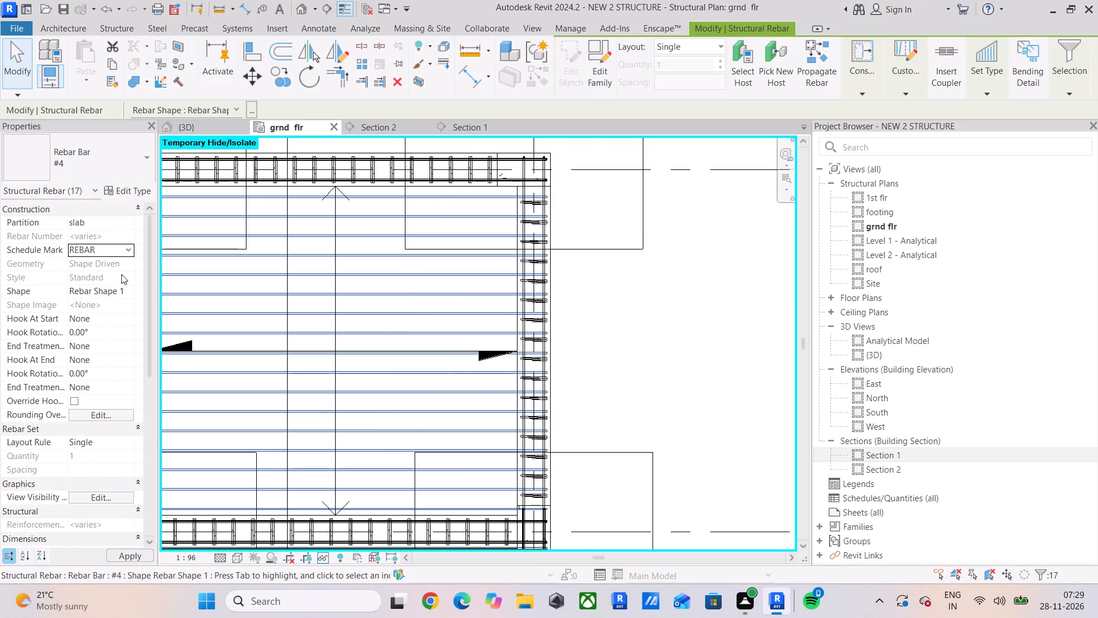
Set the schedule mark to REBAR for the single bent slab bar just below the grid 4 beam.
{"action": "scroll", "coordinate": [260, 195], "scroll_direction": "down", "scroll_amount": 4}
{"action": "middle_click_drag", "start_coordinate": [300, 252], "coordinate": [301, 125]}
{"action": "scroll", "coordinate": [301, 125], "scroll_direction": "down", "scroll_amount": 5}
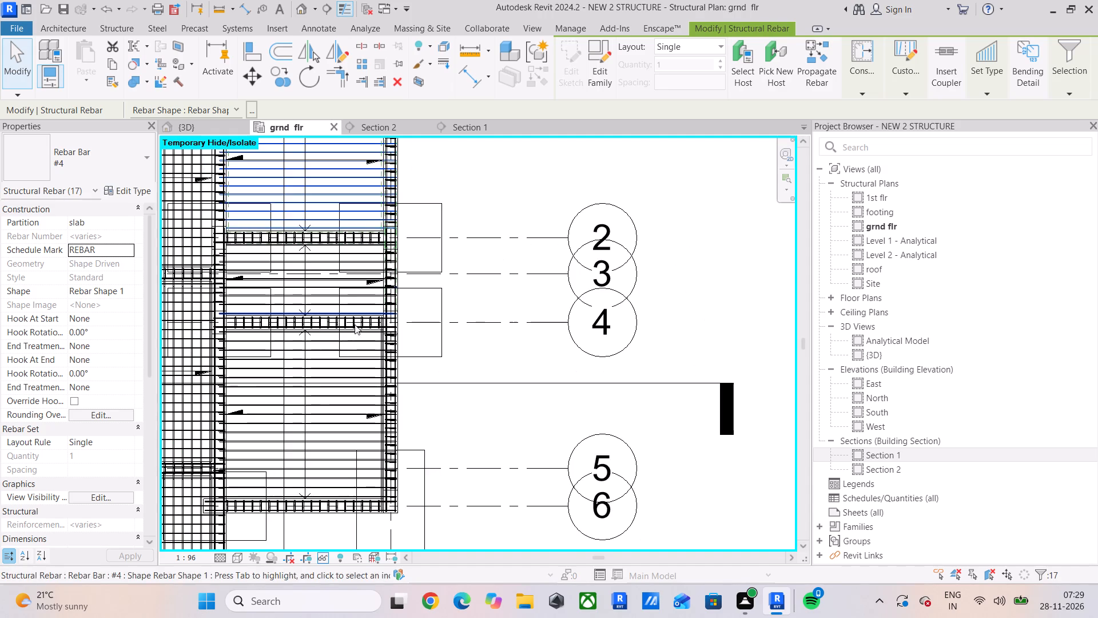
{"action": "middle_click_drag", "start_coordinate": [349, 339], "coordinate": [329, 201]}
{"action": "scroll", "coordinate": [264, 312], "scroll_direction": "up", "scroll_amount": 5}
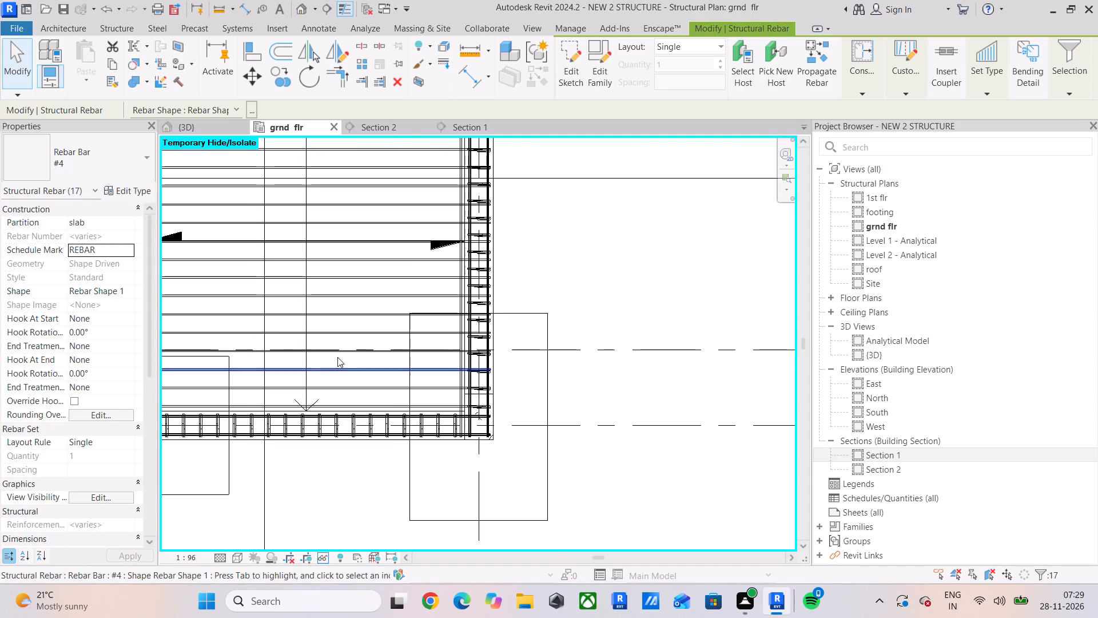
{"action": "middle_click_drag", "start_coordinate": [333, 312], "coordinate": [333, 464]}
{"action": "left_click", "coordinate": [383, 228]}
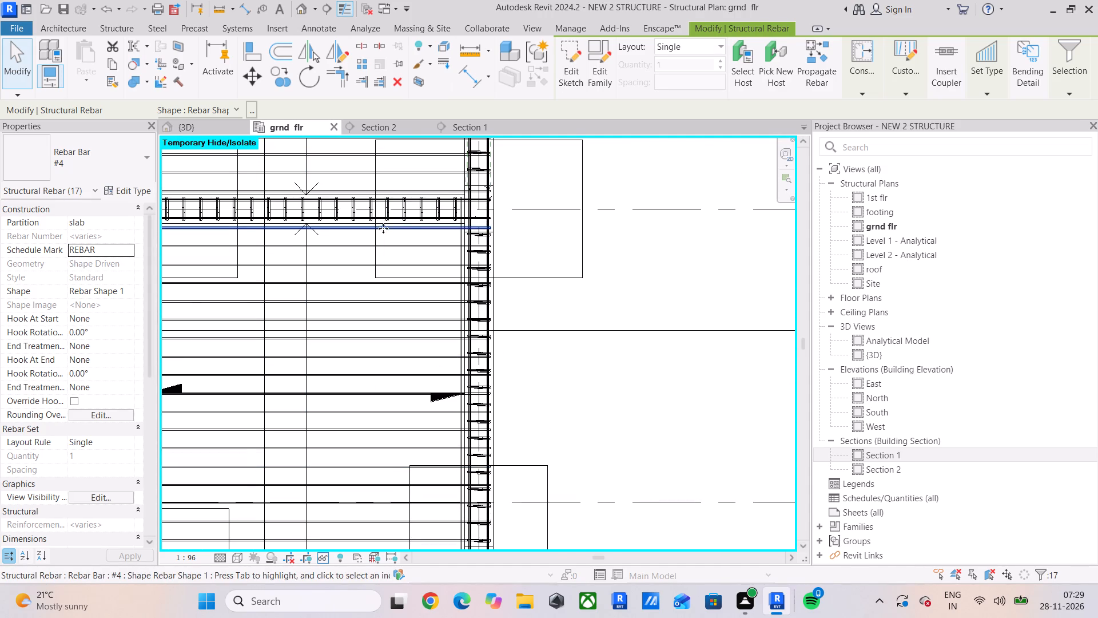
{"action": "left_click", "coordinate": [128, 251]}
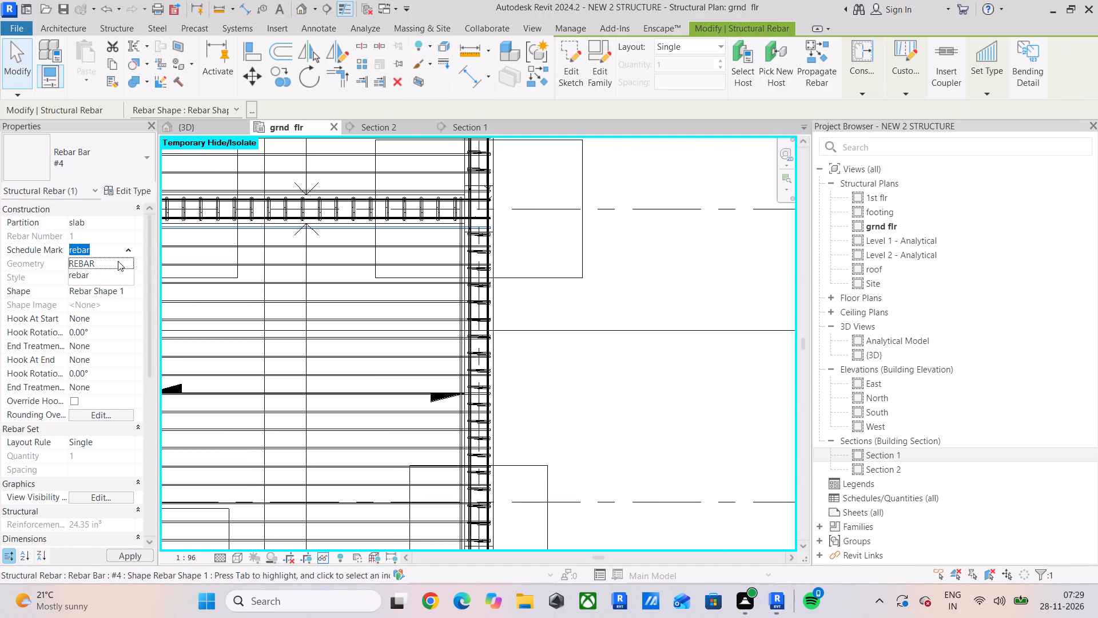
{"action": "left_click", "coordinate": [118, 261]}
{"action": "scroll", "coordinate": [467, 261], "scroll_direction": "down", "scroll_amount": 4}
{"action": "left_click", "coordinate": [542, 208]}
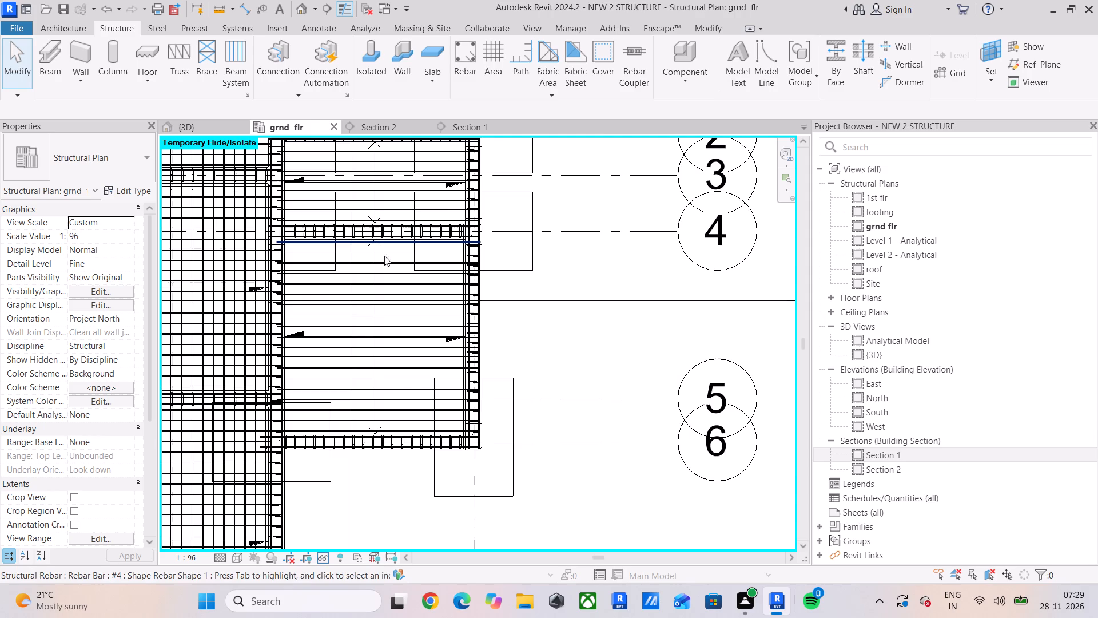
Pick the straight bar beside the end beam in Section 2 and examine its extent and the neighbouring slab's straight bars in the grnd flr plan.
{"action": "scroll", "coordinate": [334, 227], "scroll_direction": "down", "scroll_amount": 3}
{"action": "middle_click_drag", "start_coordinate": [335, 225], "coordinate": [340, 307]}
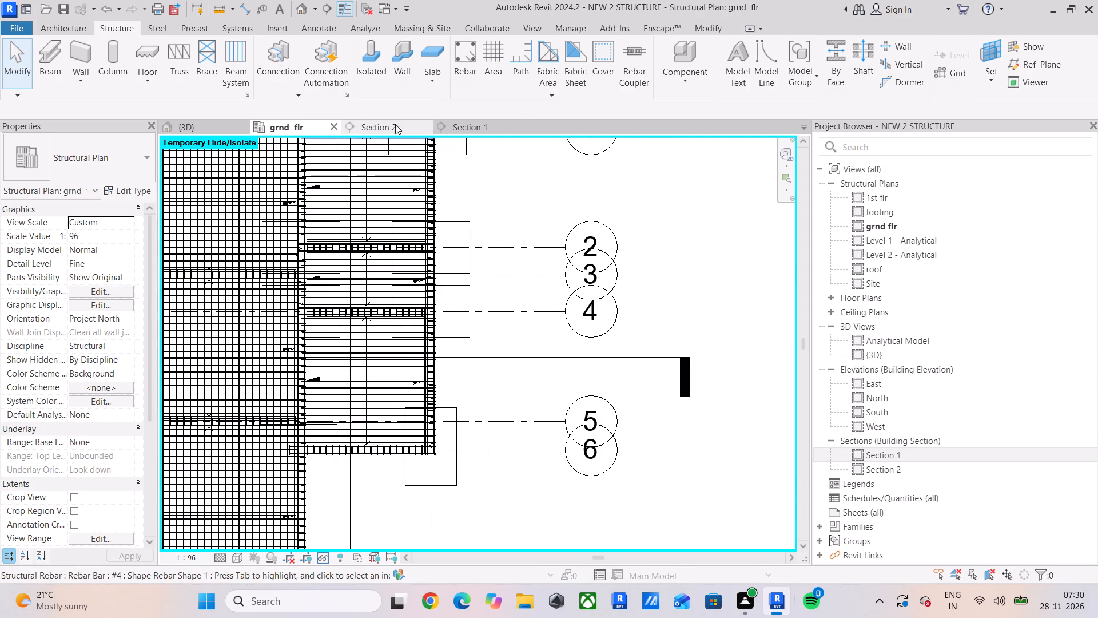
{"action": "left_click", "coordinate": [381, 124]}
{"action": "scroll", "coordinate": [382, 321], "scroll_direction": "down", "scroll_amount": 5}
{"action": "middle_click_drag", "start_coordinate": [337, 301], "coordinate": [411, 330]}
{"action": "scroll", "coordinate": [361, 347], "scroll_direction": "up", "scroll_amount": 4}
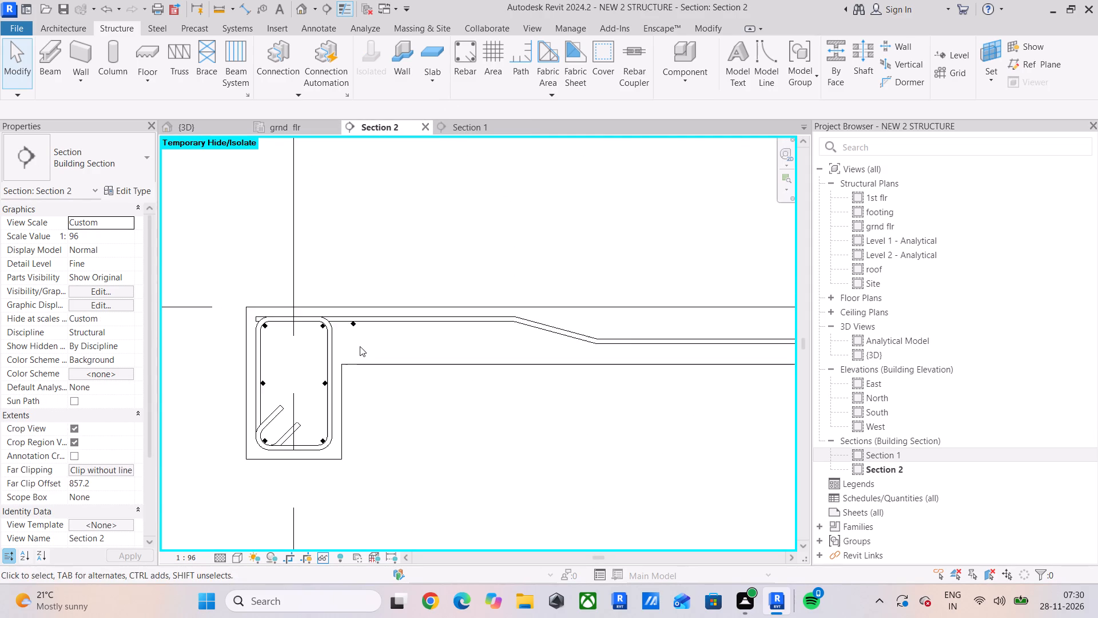
{"action": "left_click", "coordinate": [351, 322]}
{"action": "left_click", "coordinate": [295, 133]}
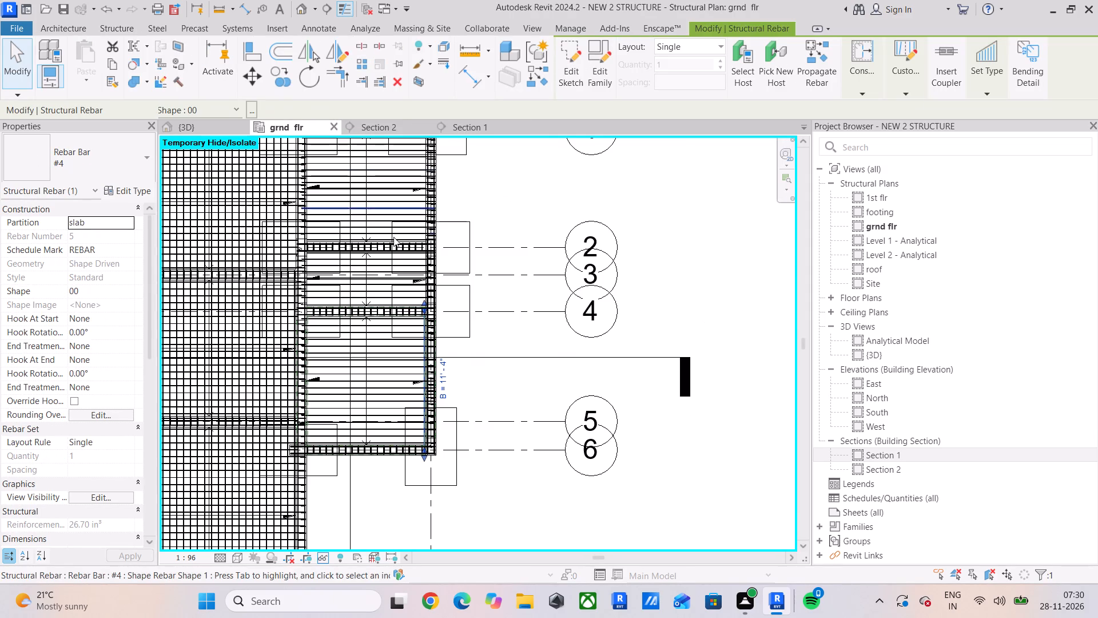
{"action": "scroll", "coordinate": [422, 473], "scroll_direction": "up", "scroll_amount": 11}
{"action": "scroll", "coordinate": [422, 414], "scroll_direction": "up", "scroll_amount": 3}
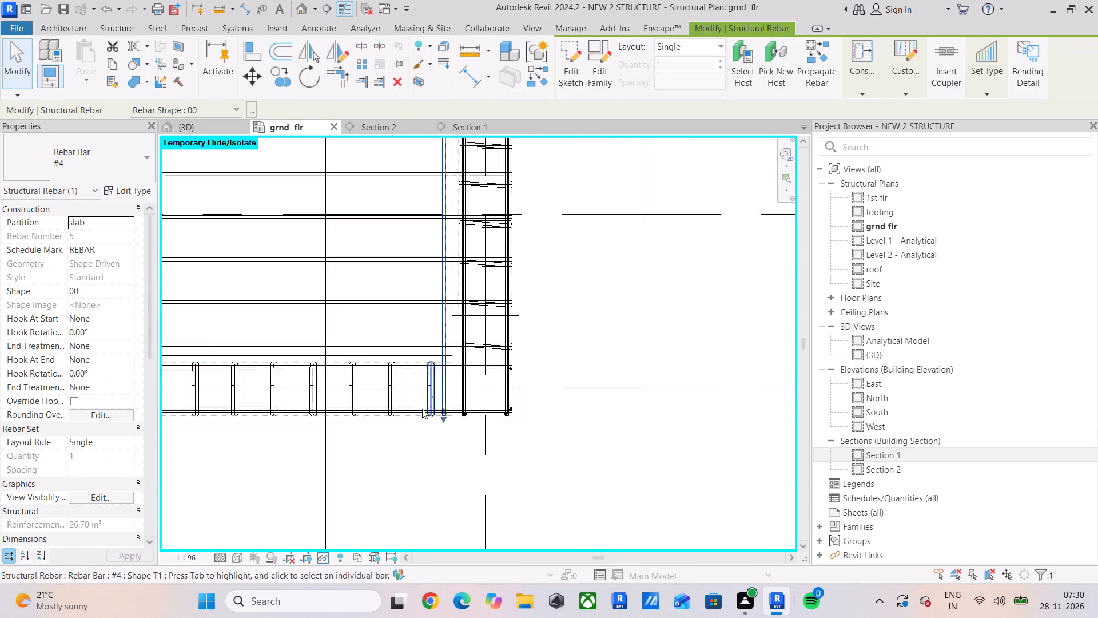
{"action": "scroll", "coordinate": [422, 409], "scroll_direction": "up", "scroll_amount": 3}
{"action": "scroll", "coordinate": [436, 320], "scroll_direction": "down", "scroll_amount": 3}
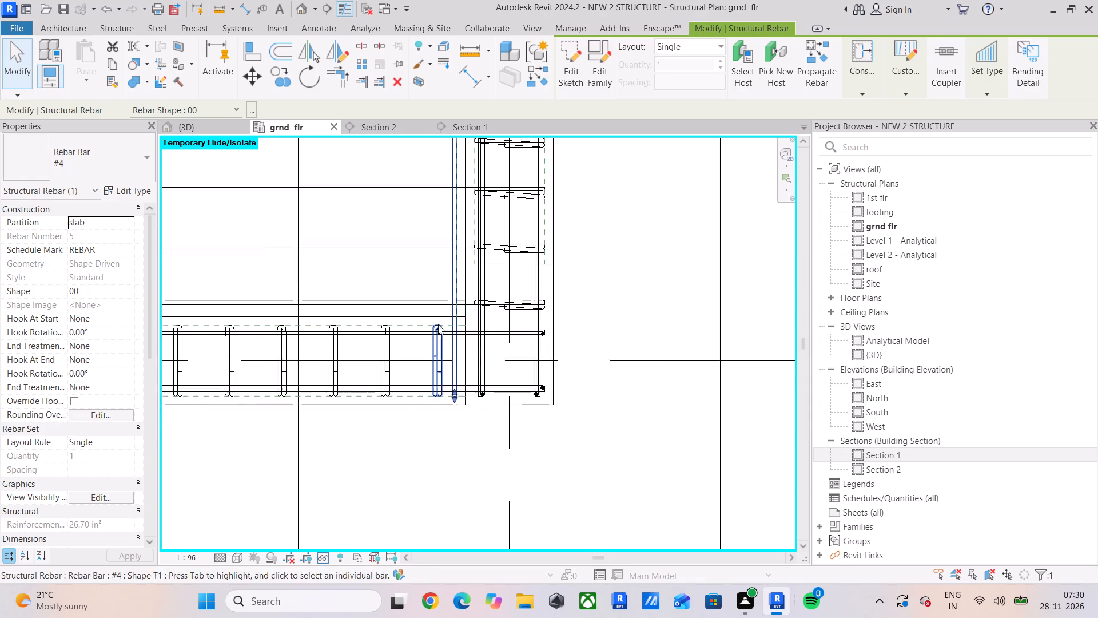
{"action": "middle_click_drag", "start_coordinate": [439, 326], "coordinate": [452, 491]}
{"action": "scroll", "coordinate": [441, 393], "scroll_direction": "down", "scroll_amount": 10}
{"action": "middle_click_drag", "start_coordinate": [461, 423], "coordinate": [484, 505]}
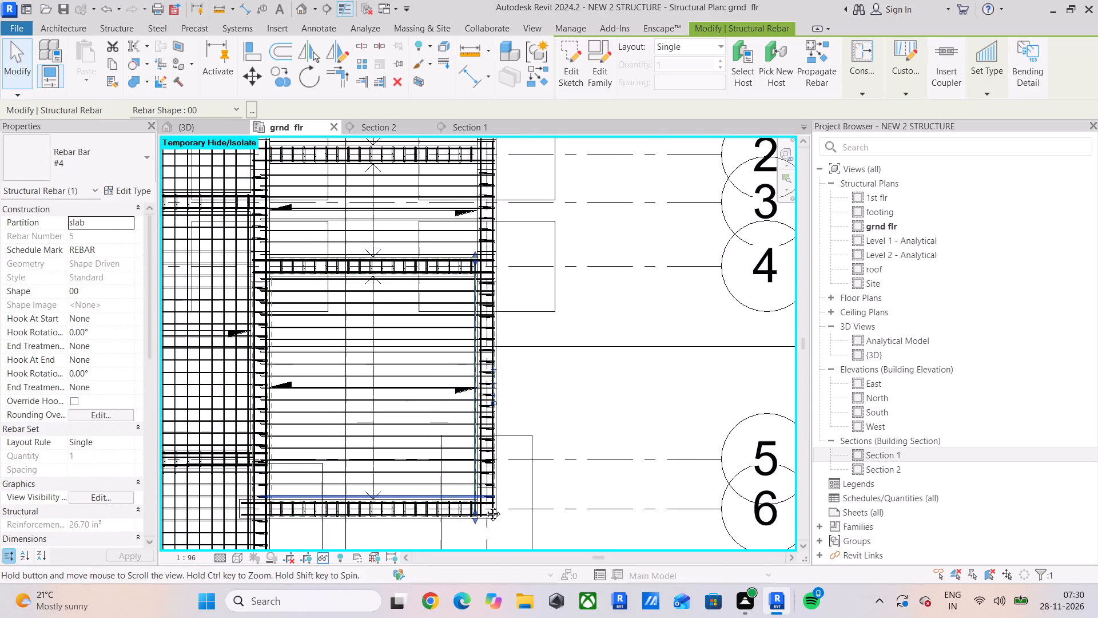
{"action": "middle_click_drag", "start_coordinate": [484, 505], "coordinate": [485, 506]}
{"action": "scroll", "coordinate": [451, 406], "scroll_direction": "down", "scroll_amount": 3}
{"action": "scroll", "coordinate": [331, 437], "scroll_direction": "up", "scroll_amount": 5}
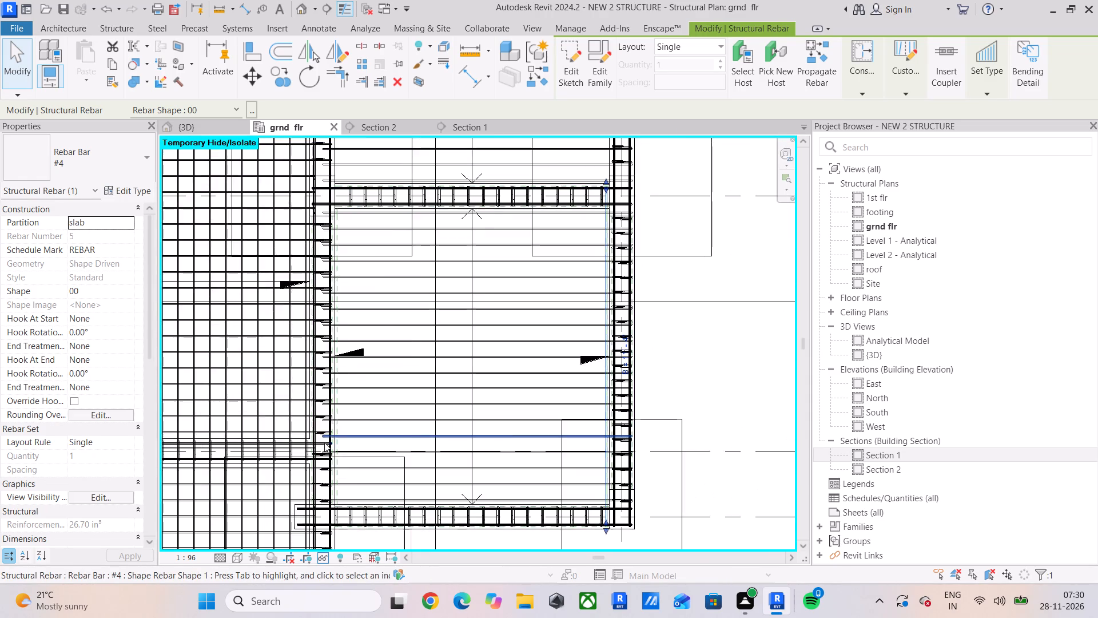
{"action": "scroll", "coordinate": [300, 445], "scroll_direction": "up", "scroll_amount": 11}
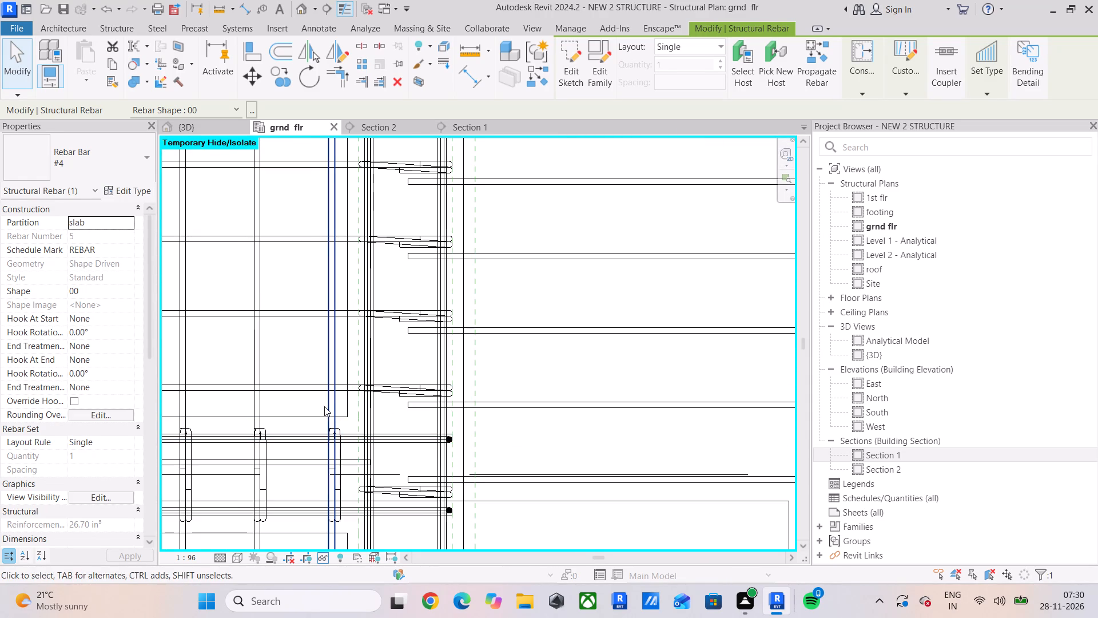
{"action": "scroll", "coordinate": [324, 406], "scroll_direction": "down", "scroll_amount": 5}
{"action": "scroll", "coordinate": [325, 407], "scroll_direction": "up", "scroll_amount": 1}
{"action": "middle_click_drag", "start_coordinate": [325, 407], "coordinate": [349, 355]}
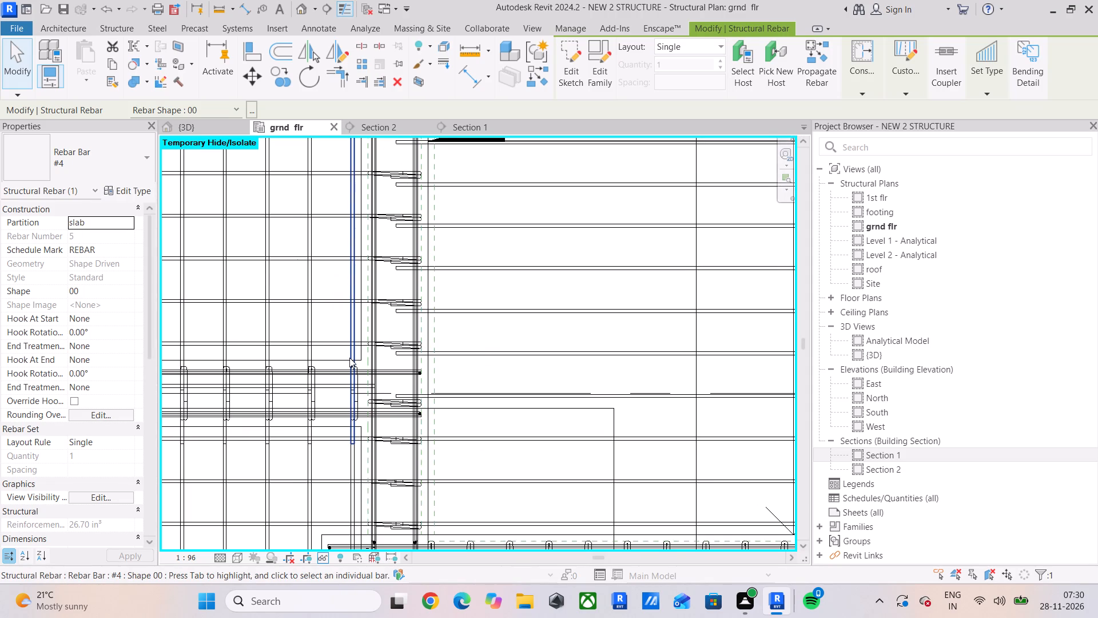
Copy the neighbouring slab's last straight bar twice across the dividing beam into the slab below grid 4, about 163 and 165 apart.
{"action": "left_click", "coordinate": [351, 356]}
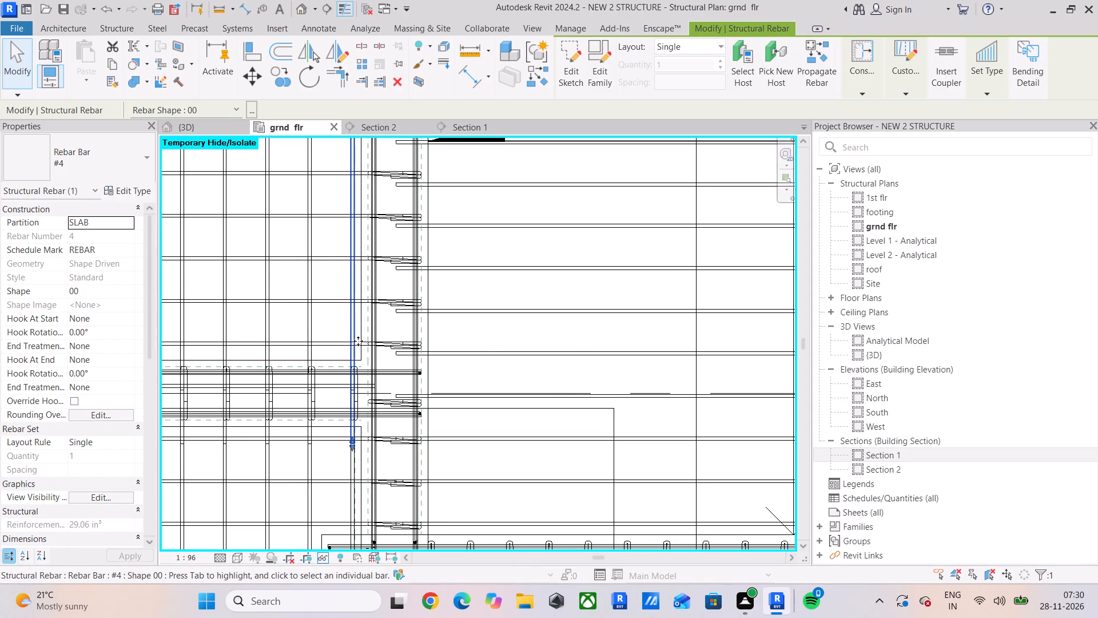
{"action": "left_click", "coordinate": [287, 76]}
{"action": "scroll", "coordinate": [329, 339], "scroll_direction": "up", "scroll_amount": 8}
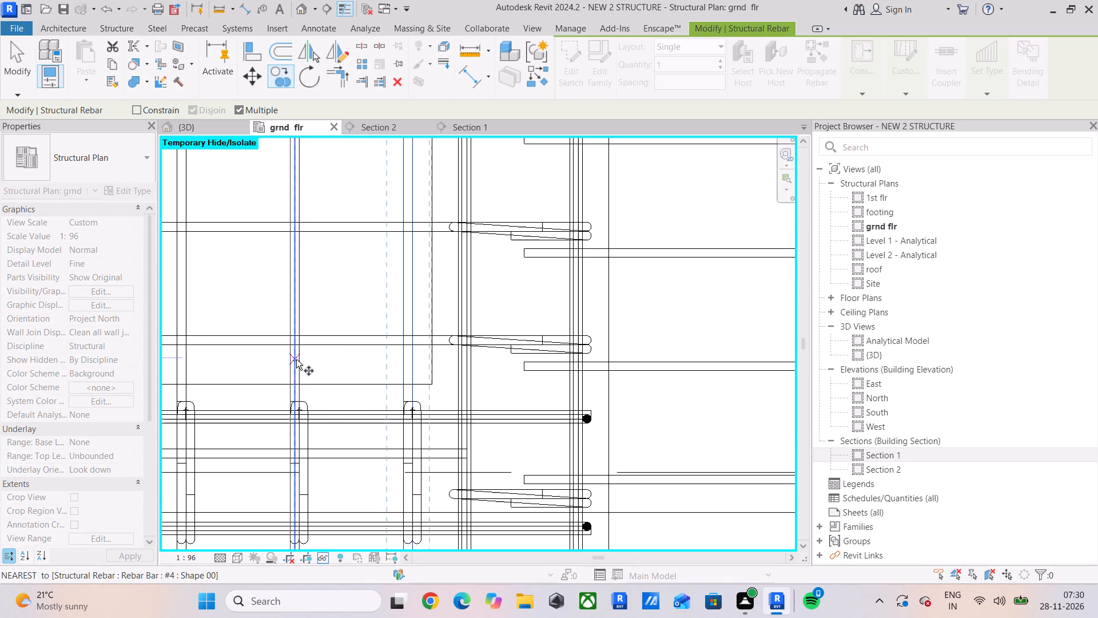
{"action": "left_click", "coordinate": [303, 368]}
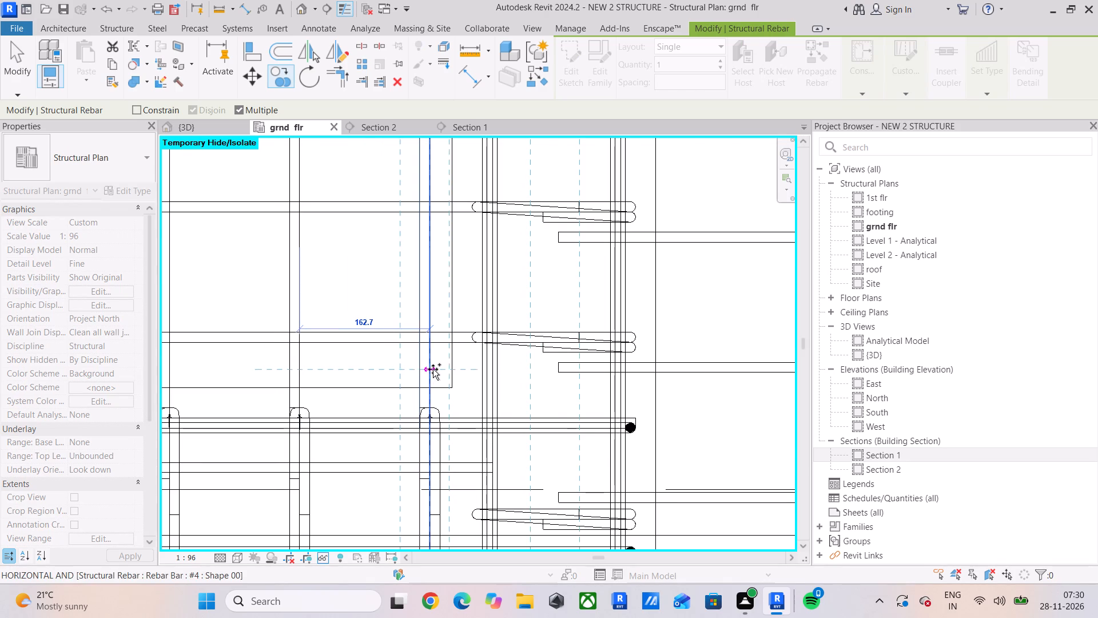
{"action": "left_click", "coordinate": [433, 369]}
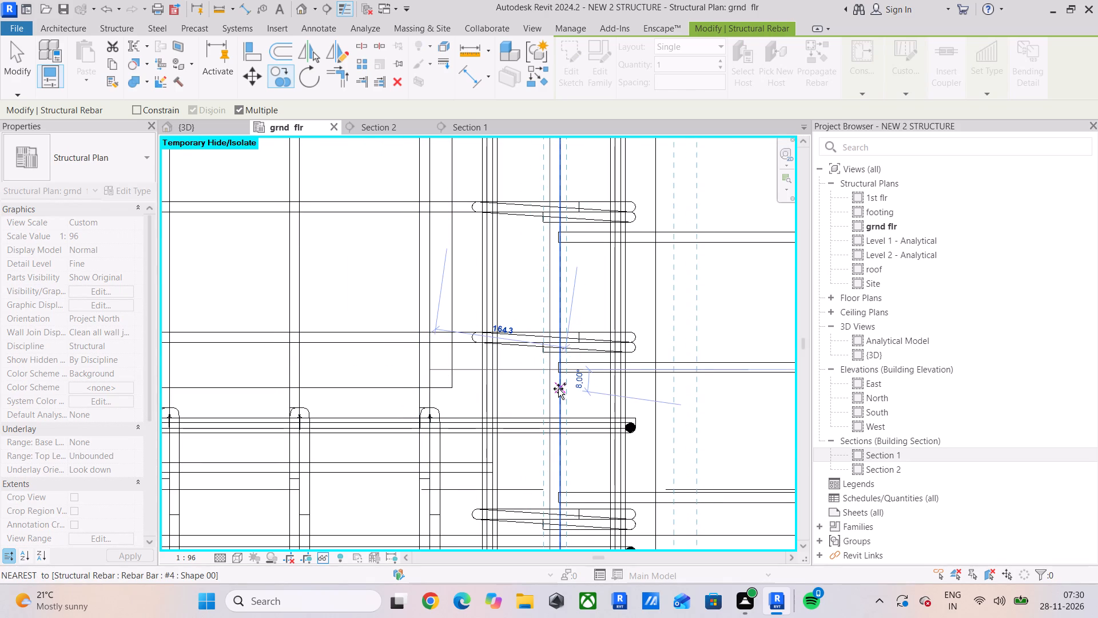
{"action": "scroll", "coordinate": [560, 361], "scroll_direction": "up", "scroll_amount": 9}
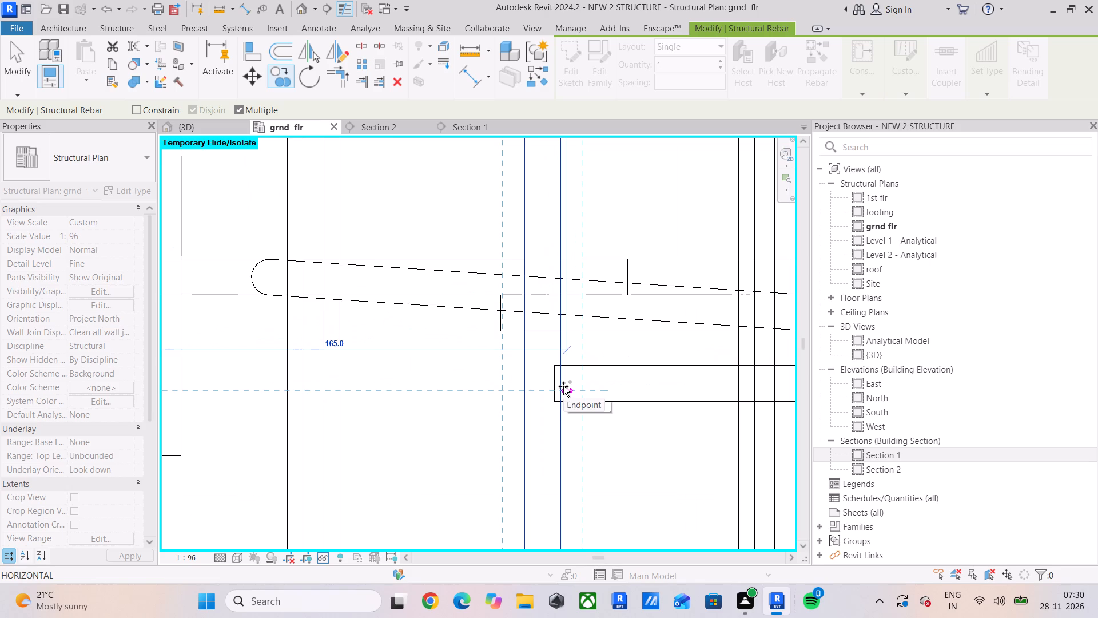
{"action": "left_click", "coordinate": [563, 386]}
{"action": "scroll", "coordinate": [563, 386], "scroll_direction": "down", "scroll_amount": 4}
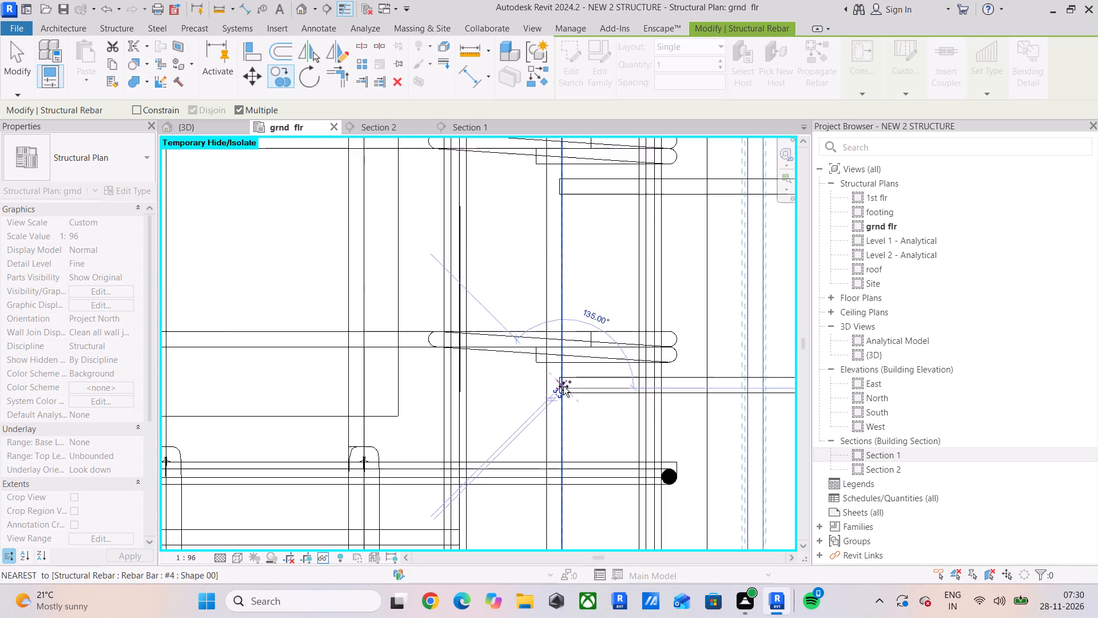
{"action": "scroll", "coordinate": [563, 386], "scroll_direction": "down", "scroll_amount": 6}
{"action": "middle_click_drag", "start_coordinate": [563, 384], "coordinate": [410, 398]}
{"action": "key", "text": "Escape"}
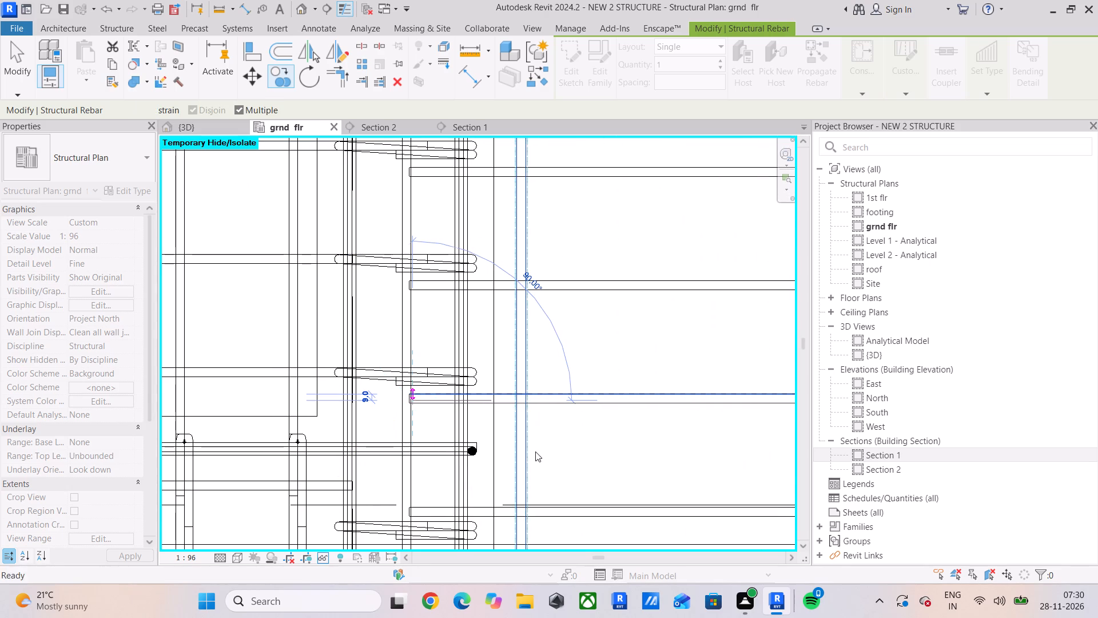
Delete the intermediate straight bar copy that lies over the dividing beam.
{"action": "scroll", "coordinate": [535, 452], "scroll_direction": "down", "scroll_amount": 5}
{"action": "middle_click_drag", "start_coordinate": [590, 436], "coordinate": [392, 397]}
{"action": "left_click", "coordinate": [274, 396]}
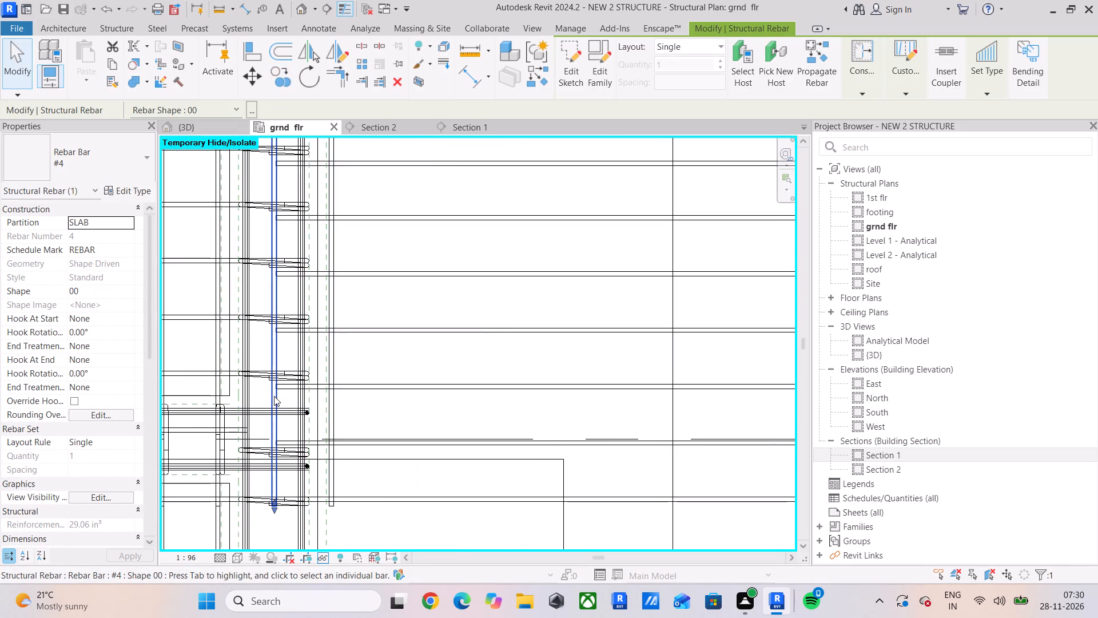
{"action": "key", "text": "Delete"}
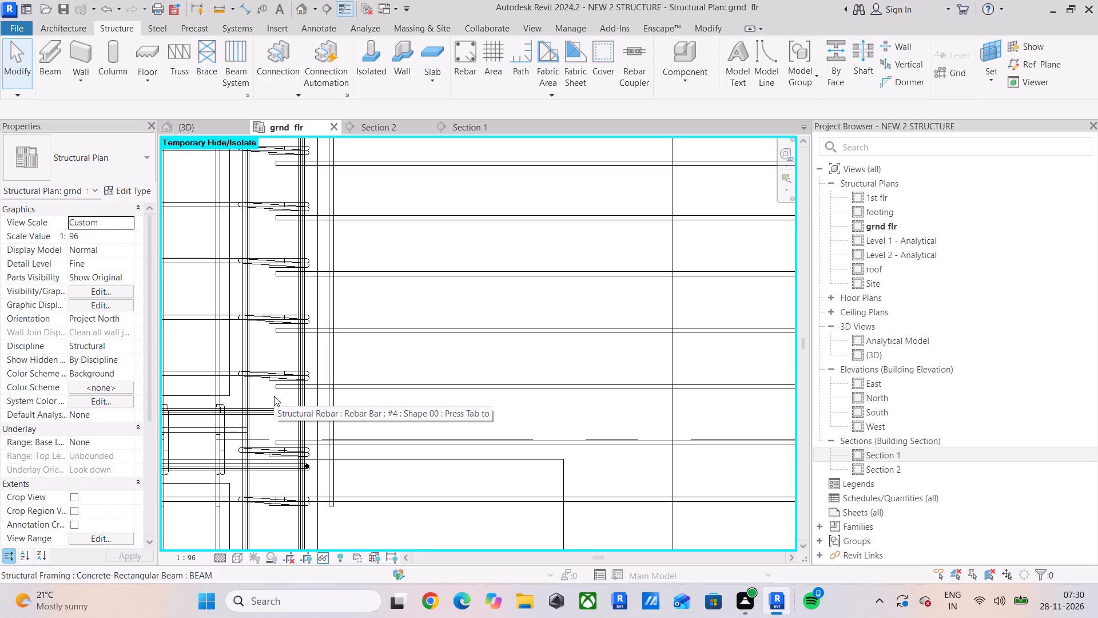
Align the lower end of the copied straight bar with the centreline of the beam at grid 6.
{"action": "scroll", "coordinate": [277, 401], "scroll_direction": "down", "scroll_amount": 6}
{"action": "middle_click_drag", "start_coordinate": [445, 415], "coordinate": [436, 418]}
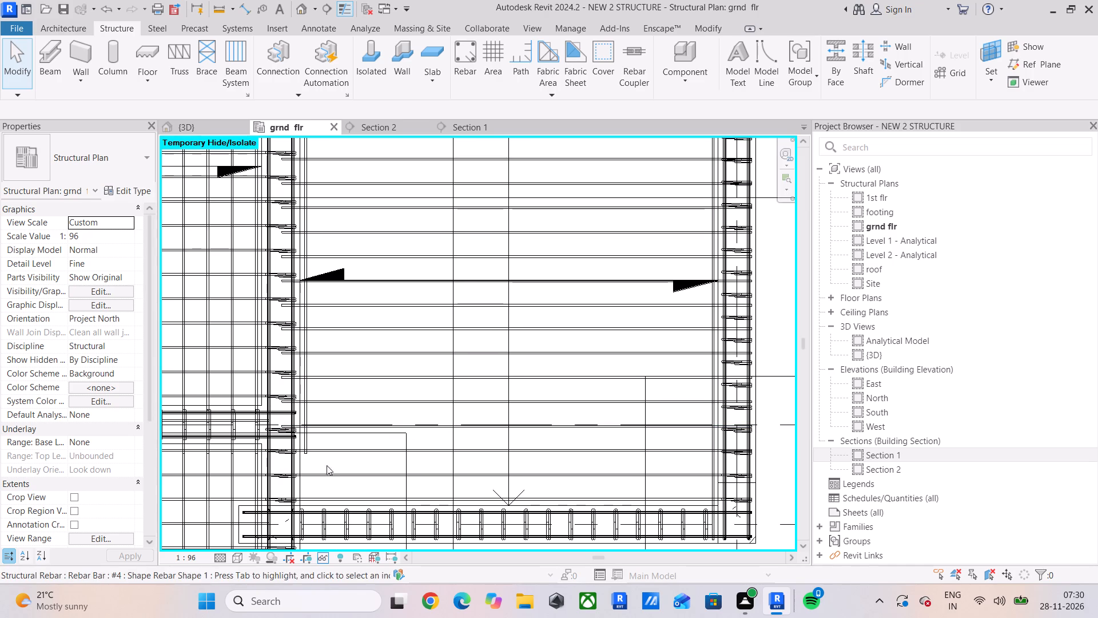
{"action": "left_click", "coordinate": [306, 439]}
{"action": "scroll", "coordinate": [305, 478], "scroll_direction": "up", "scroll_amount": 2}
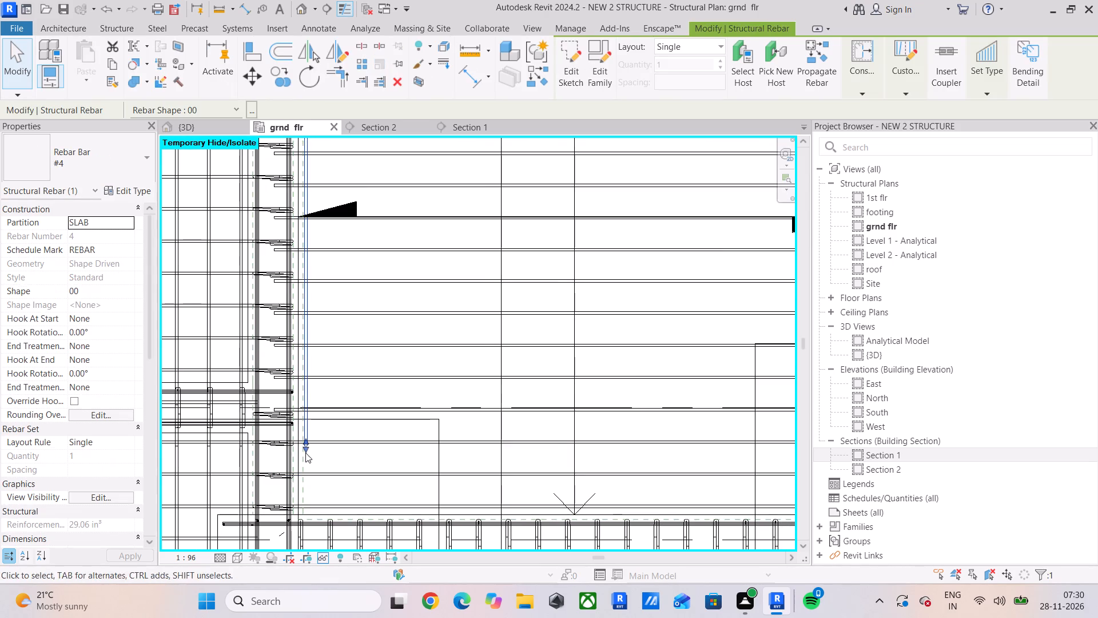
{"action": "left_click", "coordinate": [254, 46]}
{"action": "middle_click_drag", "start_coordinate": [334, 442], "coordinate": [355, 262]}
{"action": "scroll", "coordinate": [325, 319], "scroll_direction": "up", "scroll_amount": 2}
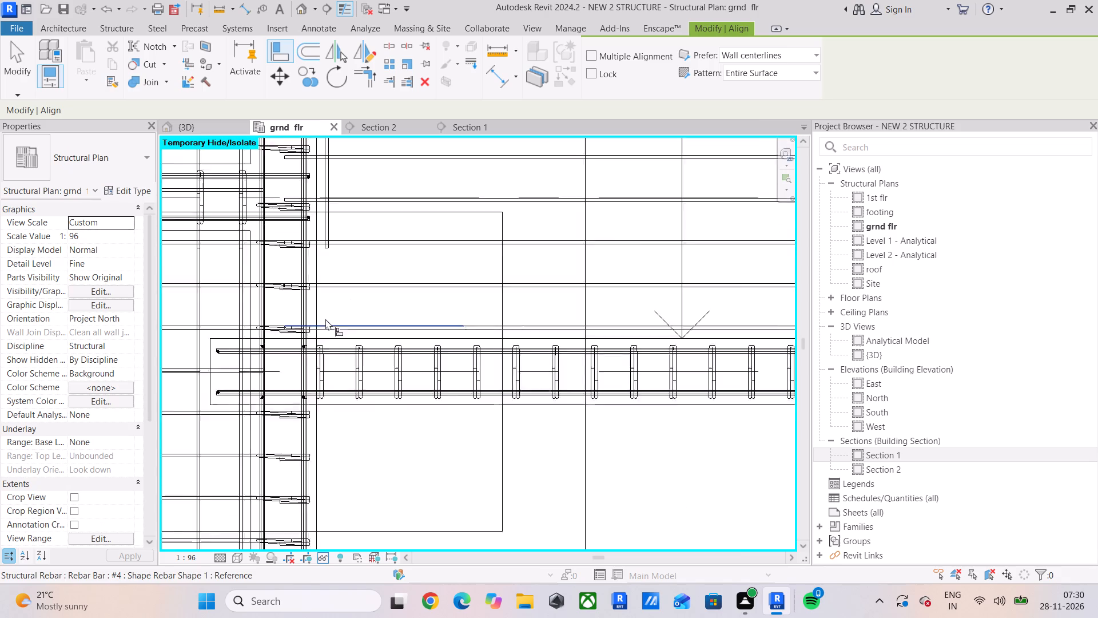
{"action": "scroll", "coordinate": [325, 319], "scroll_direction": "up", "scroll_amount": 2}
{"action": "left_click_drag", "start_coordinate": [340, 385], "coordinate": [342, 380]}
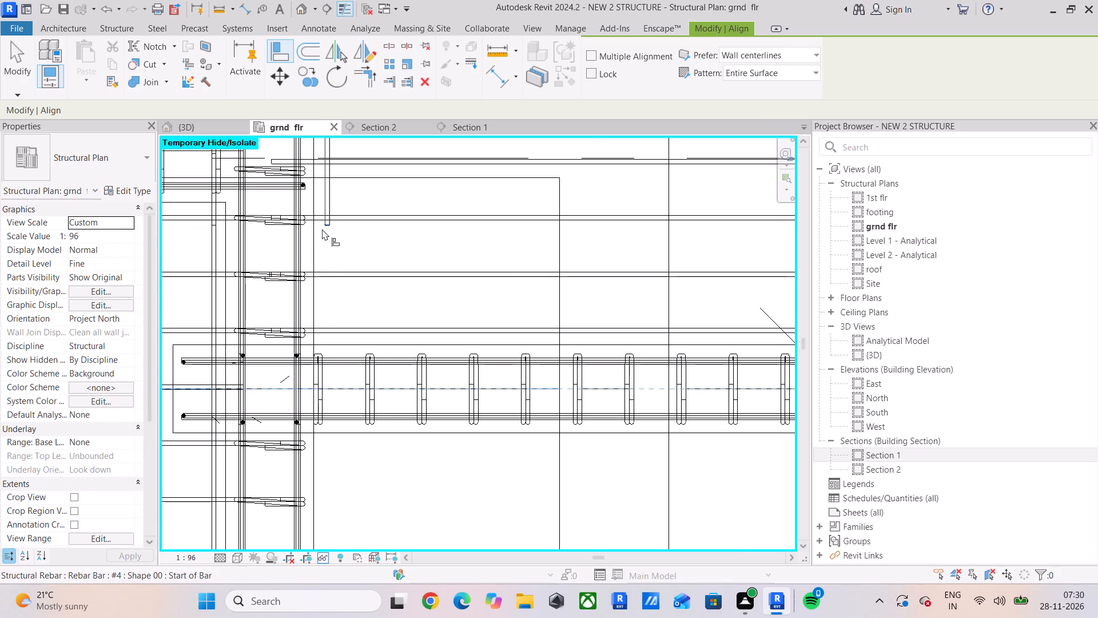
{"action": "left_click", "coordinate": [322, 229]}
Align the upper end of the copied straight bar with the beam at grid 4.
{"action": "scroll", "coordinate": [357, 294], "scroll_direction": "down", "scroll_amount": 5}
{"action": "middle_click_drag", "start_coordinate": [357, 297], "coordinate": [357, 617]}
{"action": "scroll", "coordinate": [415, 328], "scroll_direction": "down", "scroll_amount": 4}
{"action": "middle_click_drag", "start_coordinate": [420, 332], "coordinate": [413, 442]}
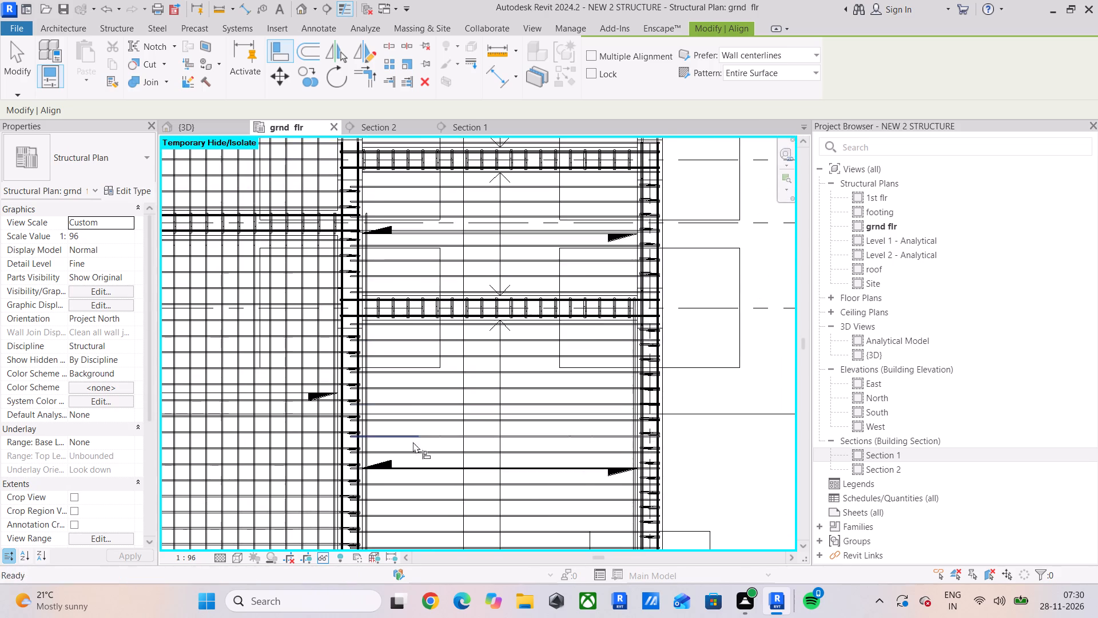
{"action": "scroll", "coordinate": [389, 289], "scroll_direction": "up", "scroll_amount": 5}
{"action": "scroll", "coordinate": [346, 353], "scroll_direction": "up", "scroll_amount": 5}
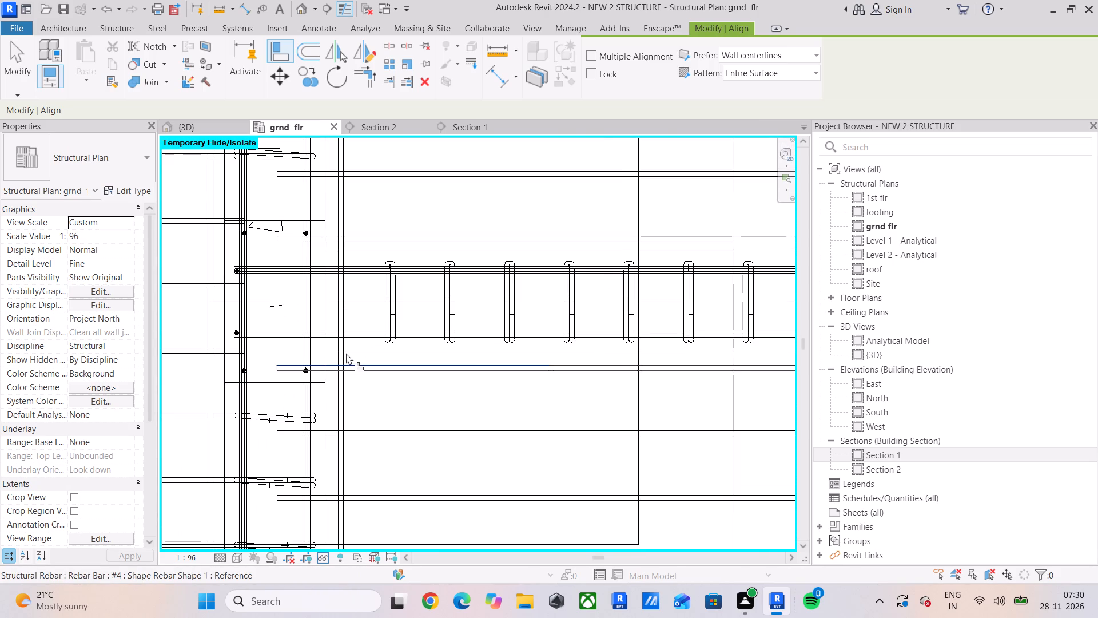
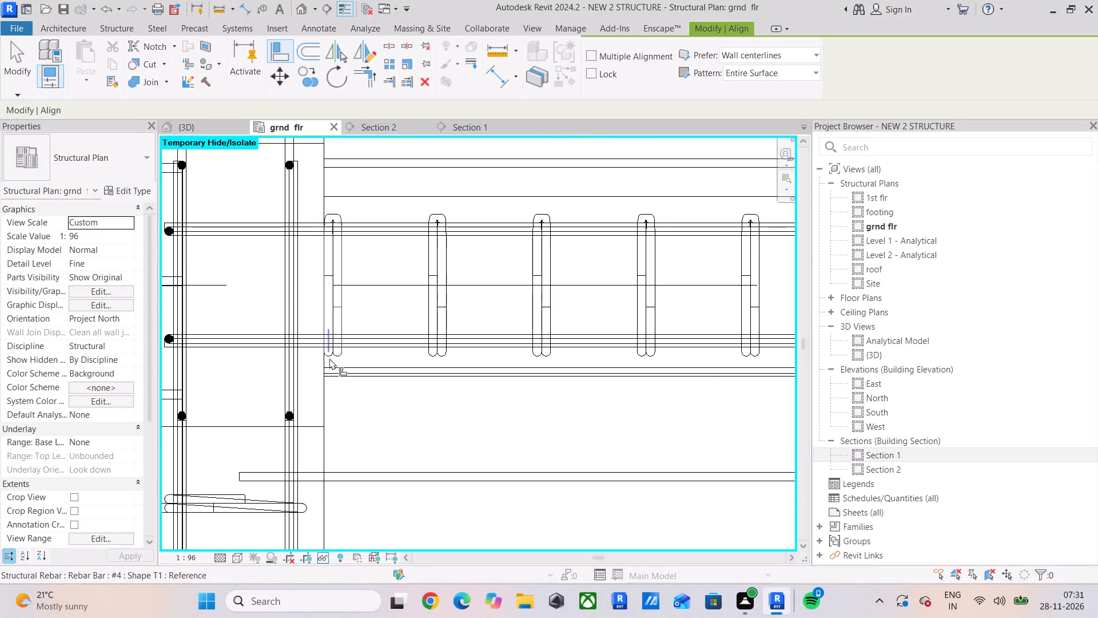
Align the upper end of the straight bar along the slab's left edge with the centreline of the beam above the slab.
{"action": "scroll", "coordinate": [335, 423], "scroll_direction": "down", "scroll_amount": 5}
{"action": "middle_click_drag", "start_coordinate": [358, 418], "coordinate": [400, 282]}
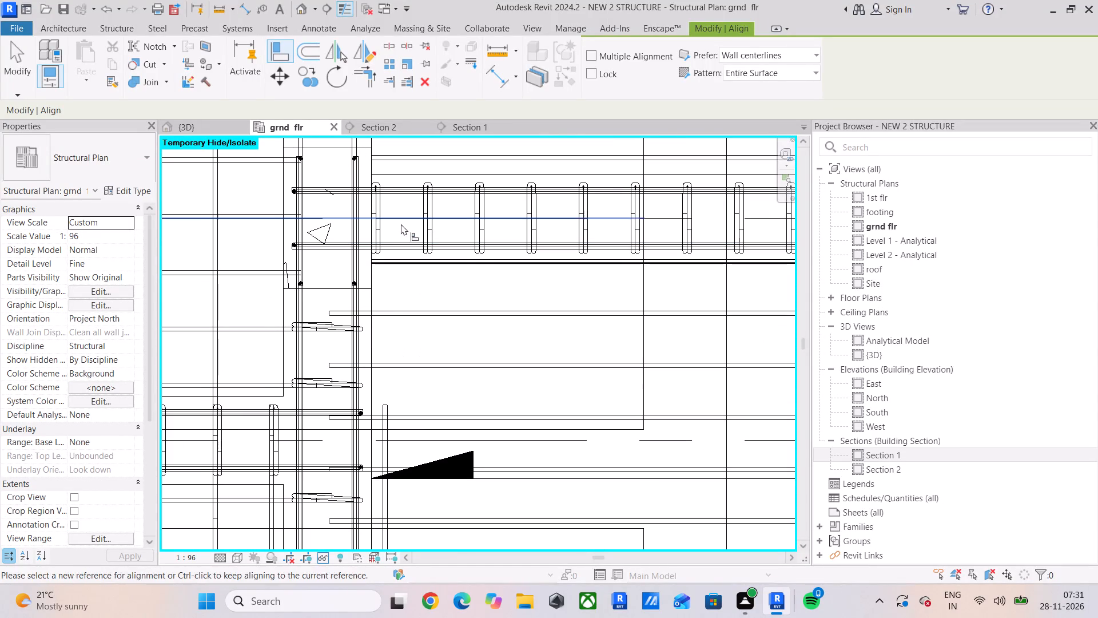
{"action": "left_click", "coordinate": [400, 220]}
{"action": "left_click", "coordinate": [385, 403]}
{"action": "scroll", "coordinate": [436, 377], "scroll_direction": "down", "scroll_amount": 2}
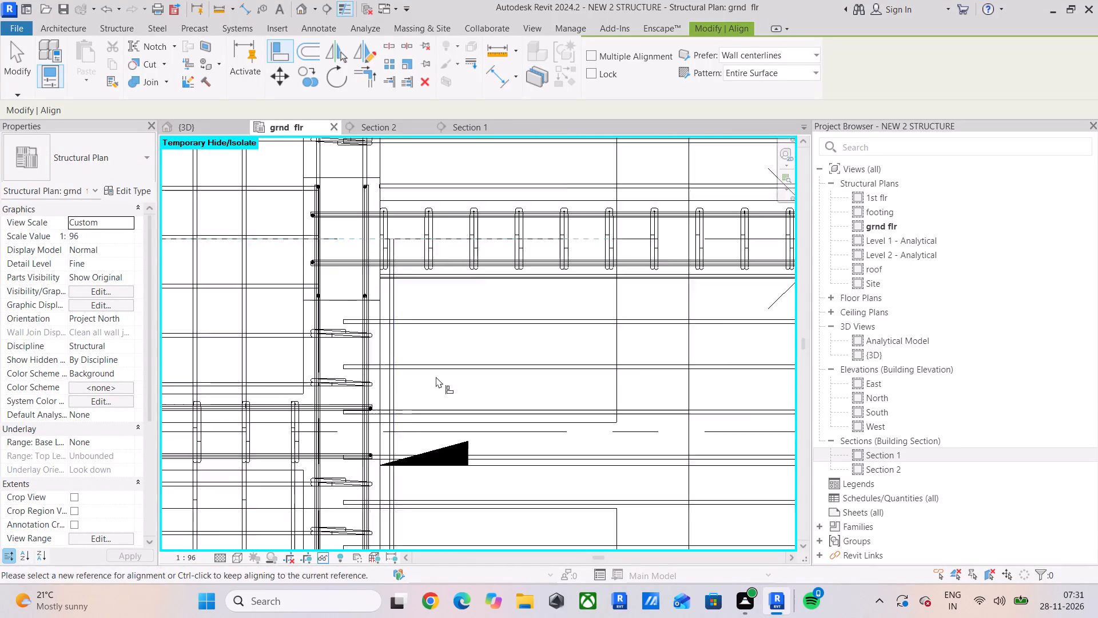
{"action": "scroll", "coordinate": [436, 377], "scroll_direction": "down", "scroll_amount": 9}
{"action": "middle_click_drag", "start_coordinate": [527, 418], "coordinate": [471, 175]}
{"action": "scroll", "coordinate": [434, 441], "scroll_direction": "up", "scroll_amount": 5}
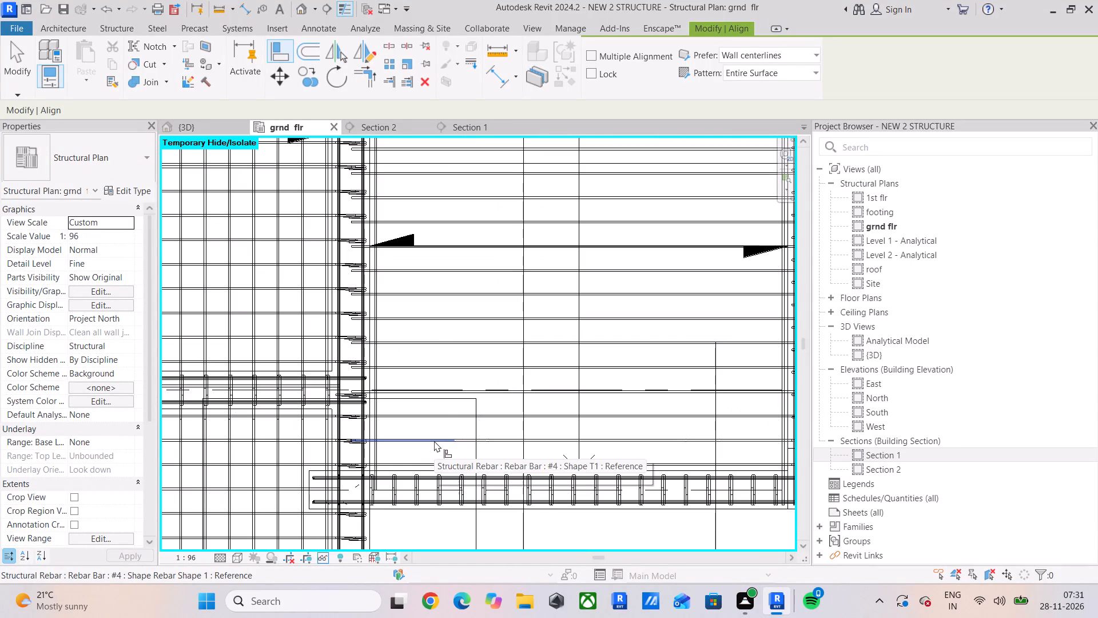
{"action": "left_click", "coordinate": [16, 62]}
Delete the #4 straight bar running beside the beam at the slab's right edge in plan.
{"action": "middle_click_drag", "start_coordinate": [697, 347], "coordinate": [547, 340]}
{"action": "left_click", "coordinate": [634, 346]}
{"action": "scroll", "coordinate": [639, 398], "scroll_direction": "up", "scroll_amount": 4}
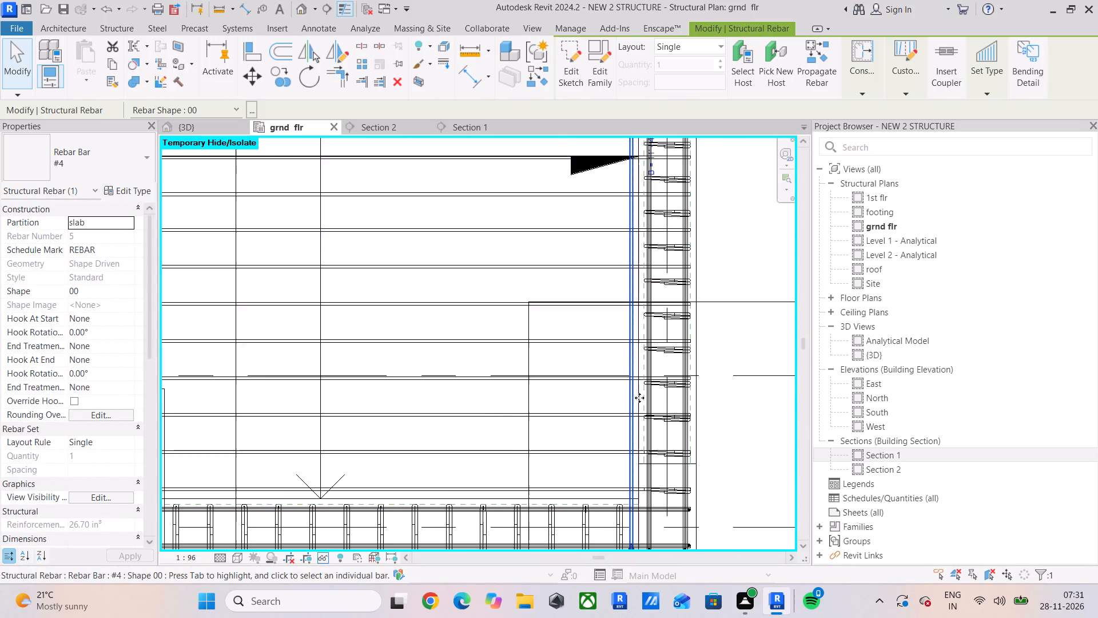
{"action": "key", "text": "Delete"}
Copy the remaining straight bar in Section 2 by 165 along the slab, away from the adjacent beam.
{"action": "scroll", "coordinate": [639, 398], "scroll_direction": "down", "scroll_amount": 5}
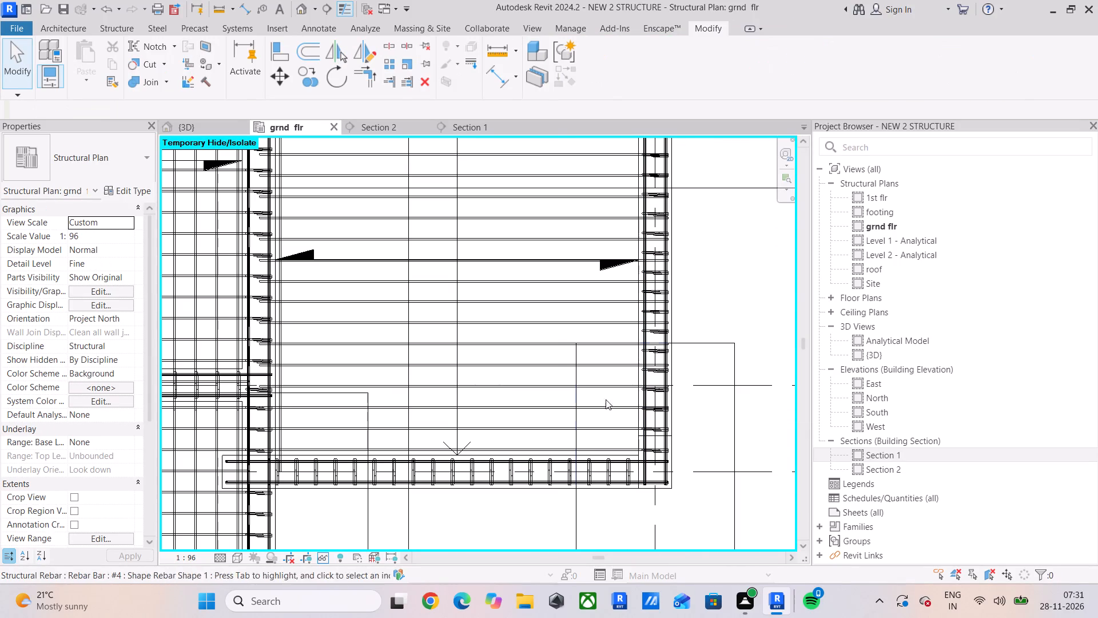
{"action": "left_click", "coordinate": [284, 311]}
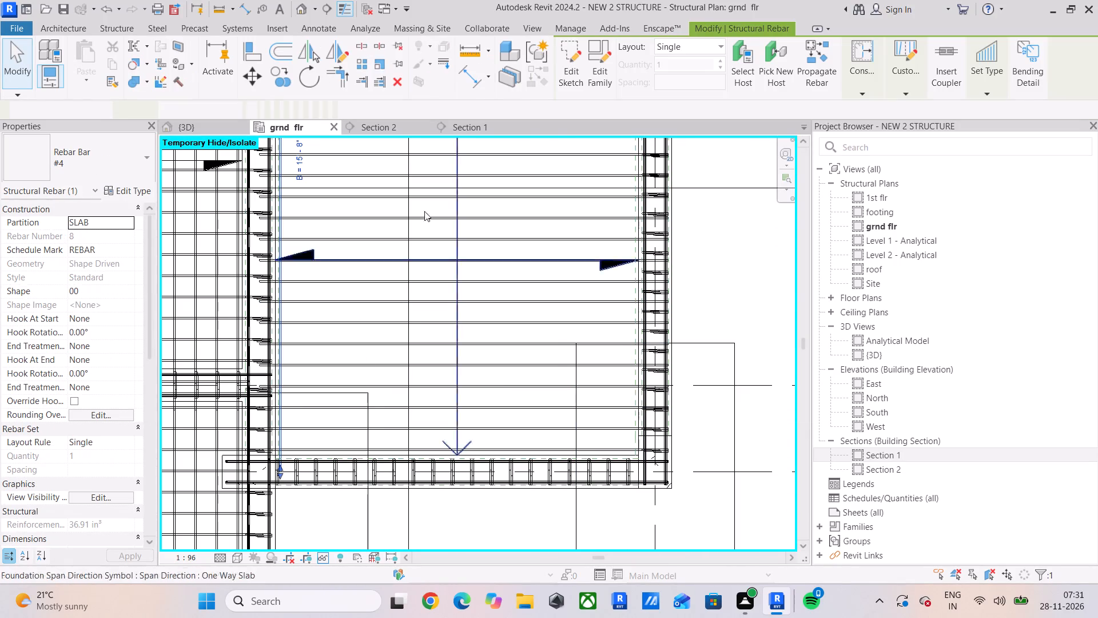
{"action": "left_click", "coordinate": [371, 125]}
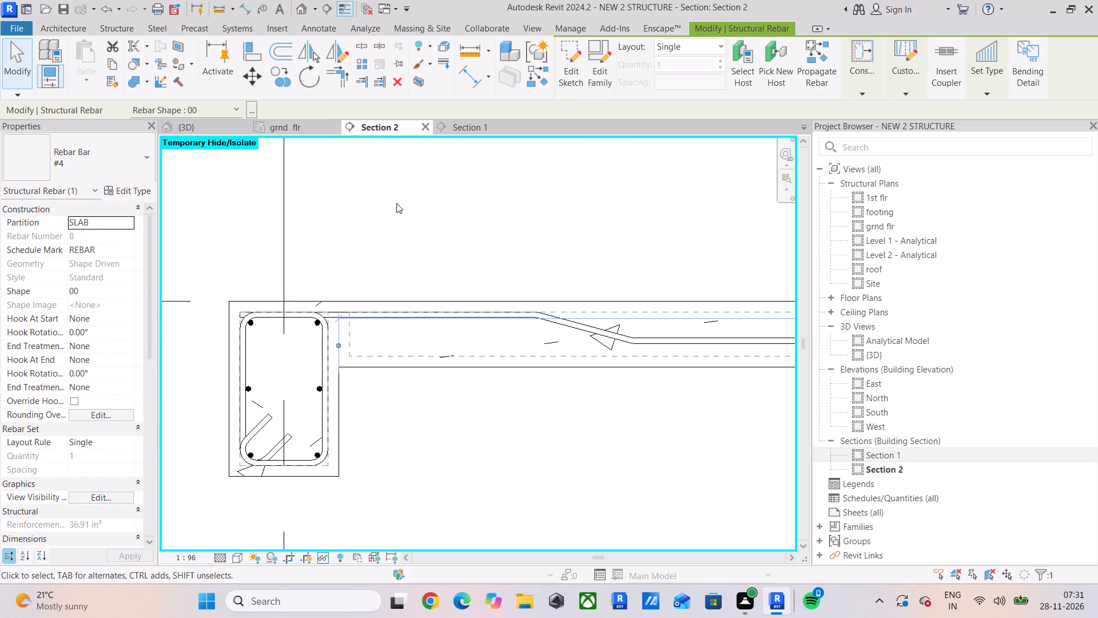
{"action": "scroll", "coordinate": [486, 385], "scroll_direction": "down", "scroll_amount": 7}
{"action": "middle_click_drag", "start_coordinate": [507, 379], "coordinate": [373, 379]}
{"action": "scroll", "coordinate": [675, 373], "scroll_direction": "up", "scroll_amount": 1}
{"action": "middle_click_drag", "start_coordinate": [675, 373], "coordinate": [540, 381]}
{"action": "scroll", "coordinate": [643, 371], "scroll_direction": "up", "scroll_amount": 2}
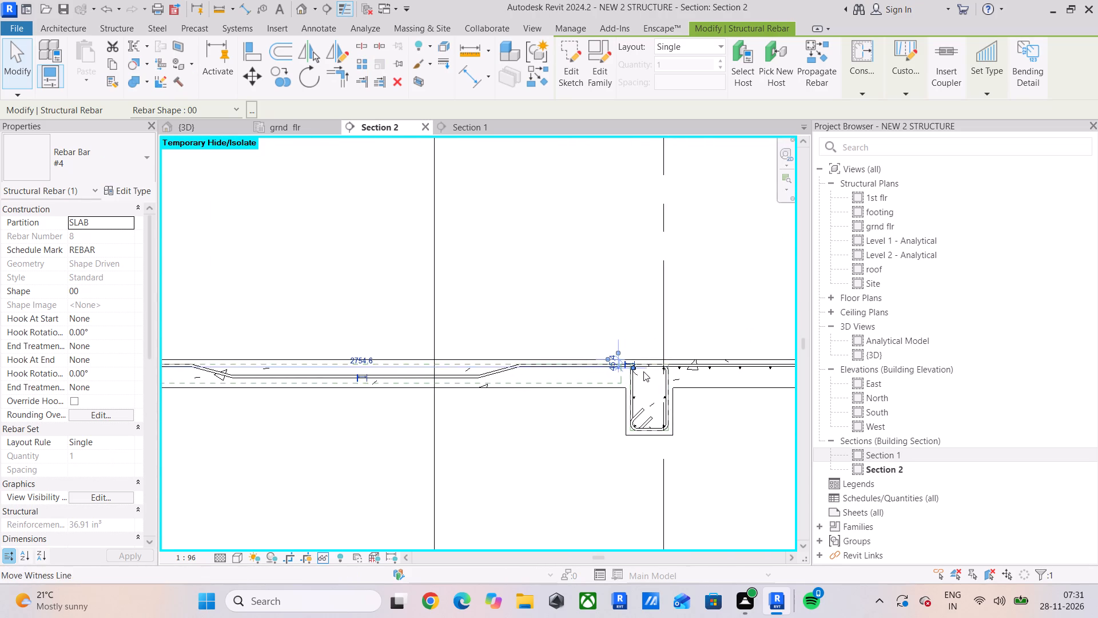
{"action": "scroll", "coordinate": [643, 371], "scroll_direction": "up", "scroll_amount": 14}
{"action": "scroll", "coordinate": [598, 345], "scroll_direction": "down", "scroll_amount": 5}
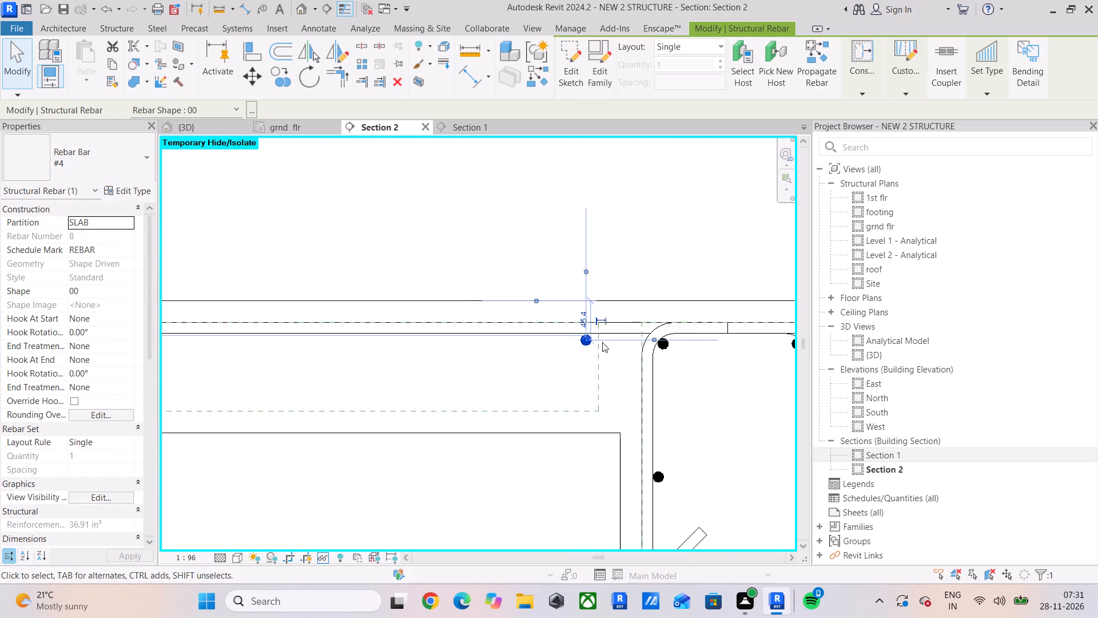
{"action": "middle_click_drag", "start_coordinate": [602, 342], "coordinate": [412, 362]}
{"action": "scroll", "coordinate": [659, 368], "scroll_direction": "down", "scroll_amount": 4}
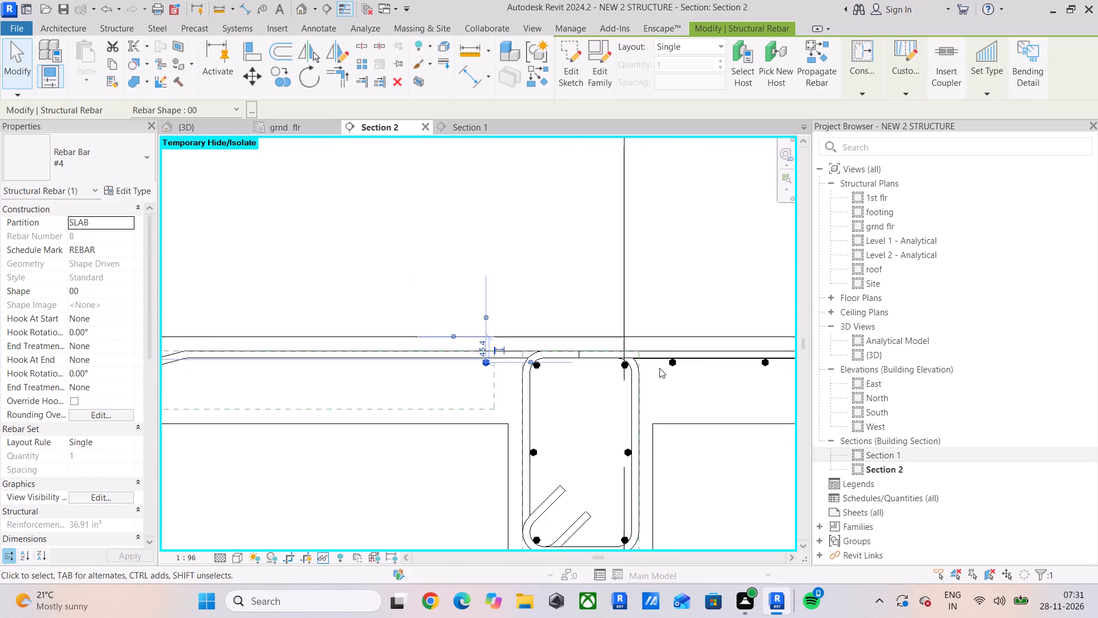
{"action": "middle_click_drag", "start_coordinate": [659, 367], "coordinate": [617, 375]}
{"action": "scroll", "coordinate": [617, 375], "scroll_direction": "up", "scroll_amount": 12}
{"action": "scroll", "coordinate": [619, 370], "scroll_direction": "down", "scroll_amount": 4}
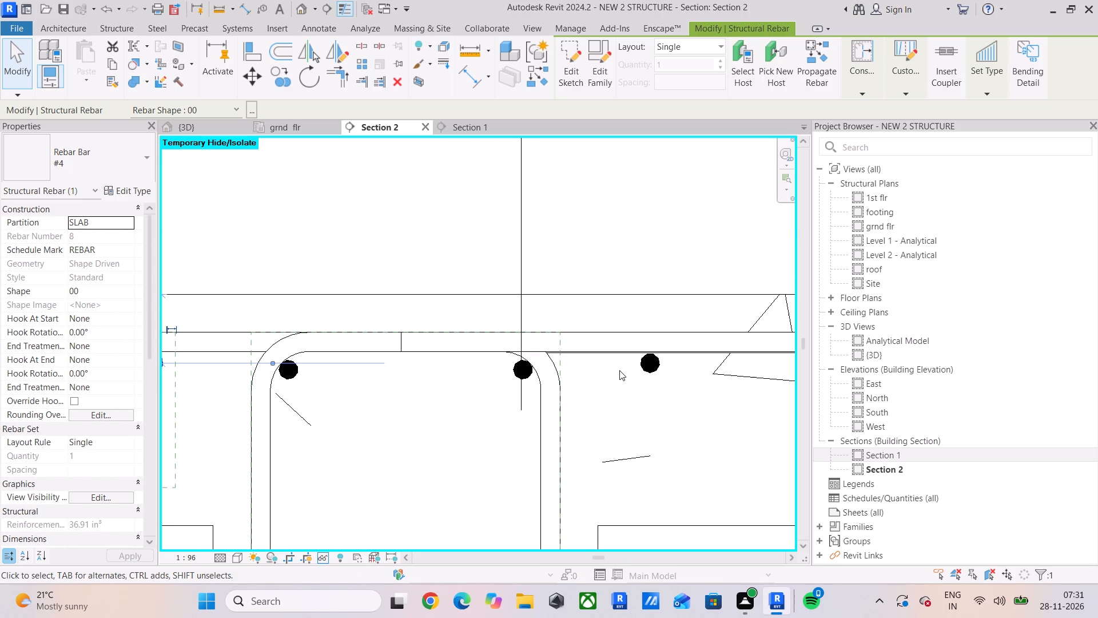
{"action": "middle_click_drag", "start_coordinate": [619, 370], "coordinate": [814, 364]}
{"action": "scroll", "coordinate": [376, 374], "scroll_direction": "down", "scroll_amount": 4}
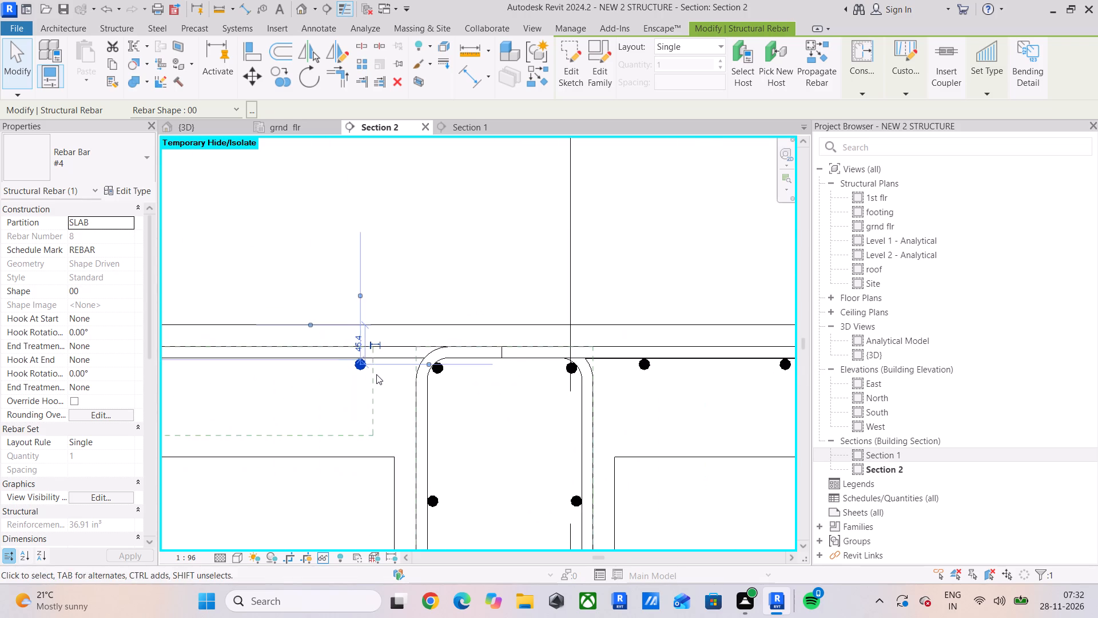
{"action": "middle_click_drag", "start_coordinate": [376, 374], "coordinate": [650, 370]}
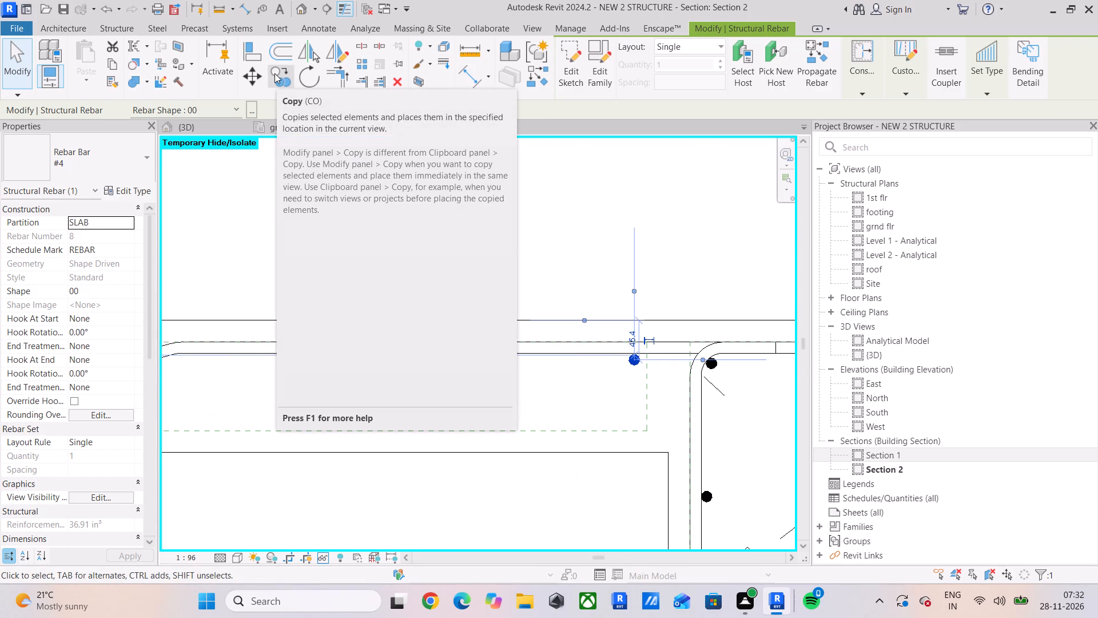
{"action": "left_click", "coordinate": [274, 73]}
{"action": "scroll", "coordinate": [675, 335], "scroll_direction": "up", "scroll_amount": 2}
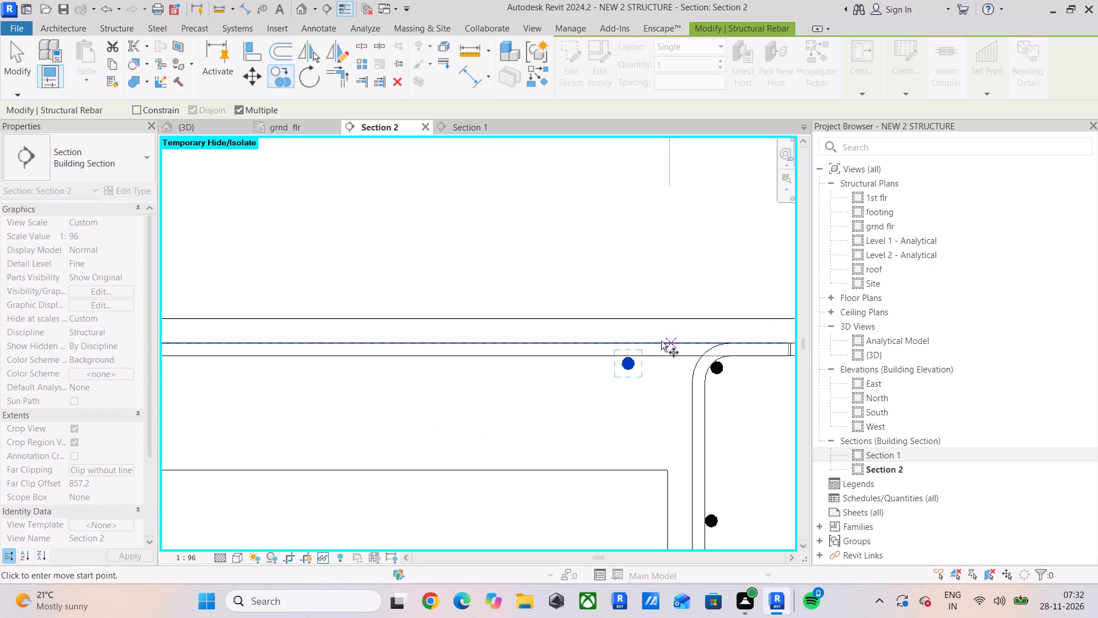
{"action": "scroll", "coordinate": [661, 341], "scroll_direction": "up", "scroll_amount": 2}
{"action": "scroll", "coordinate": [610, 382], "scroll_direction": "up", "scroll_amount": 4}
{"action": "left_click", "coordinate": [609, 367]}
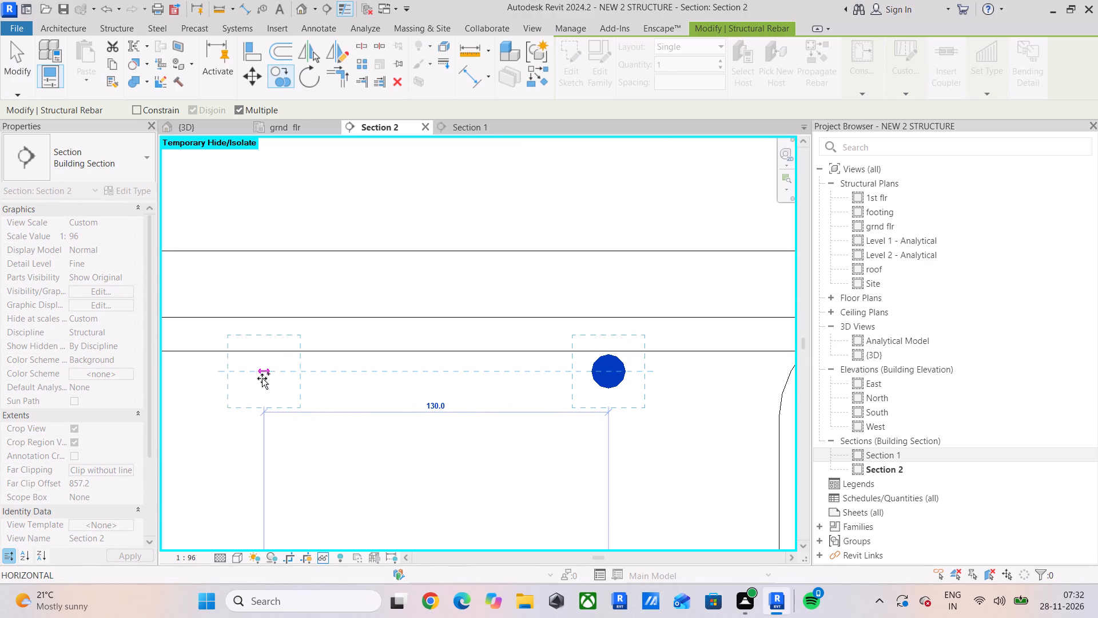
{"action": "type", "text": "165"}
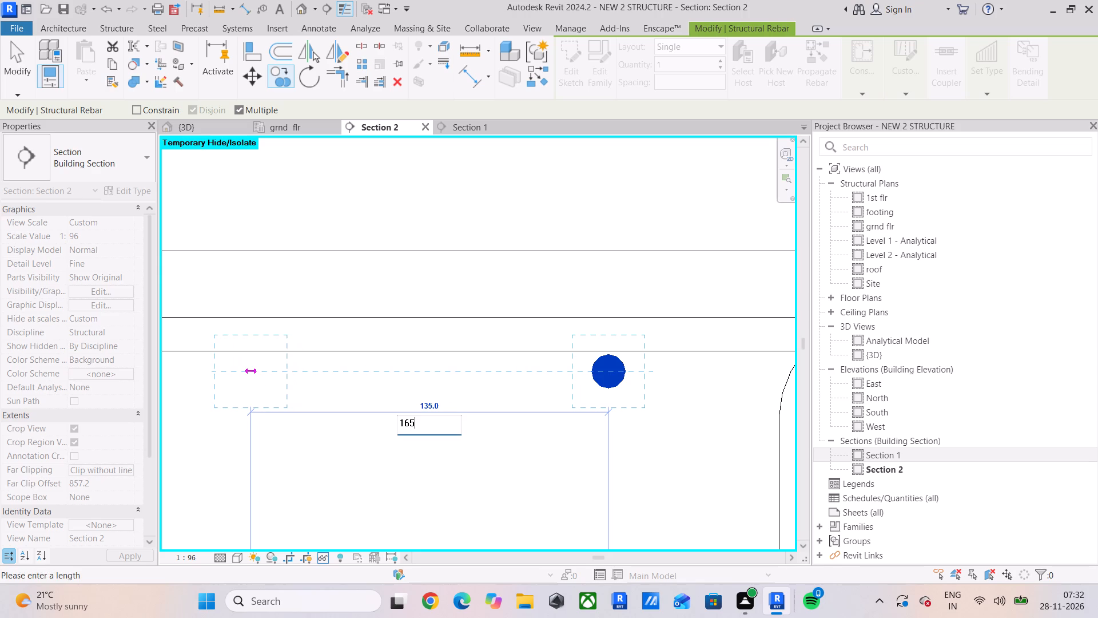
{"action": "key", "text": "Return"}
{"action": "scroll", "coordinate": [256, 378], "scroll_direction": "down", "scroll_amount": 3}
{"action": "middle_click_drag", "start_coordinate": [268, 378], "coordinate": [457, 395]}
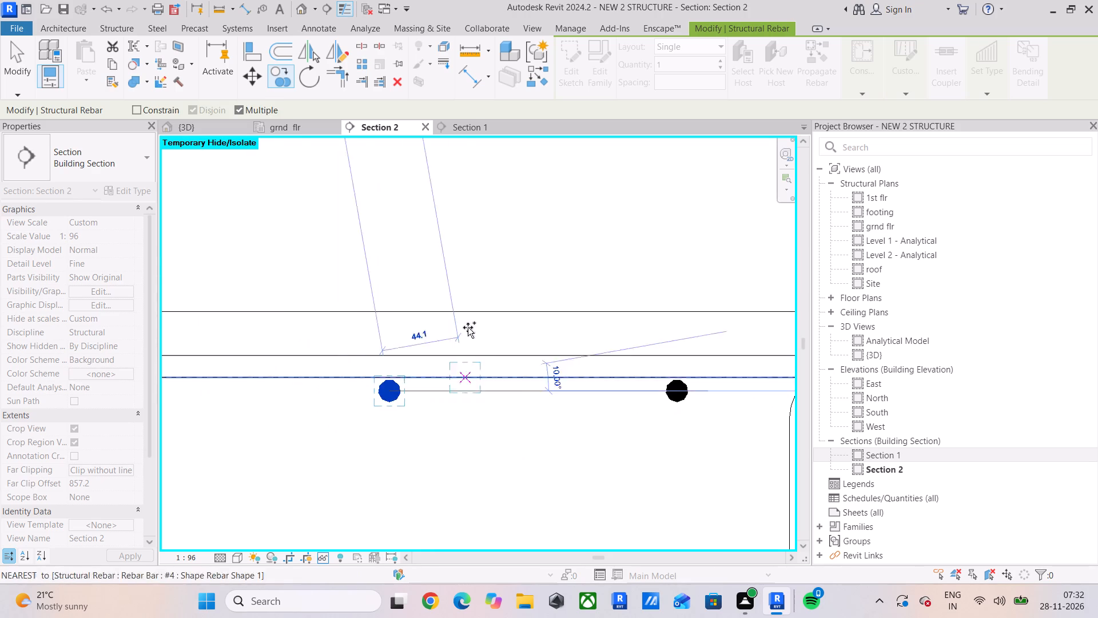
{"action": "key", "text": "Escape"}
Place an aligned dimension for the clear gap between the facing edges of the original straight bar and its copy.
{"action": "left_click", "coordinate": [467, 73]}
{"action": "scroll", "coordinate": [401, 406], "scroll_direction": "up", "scroll_amount": 2}
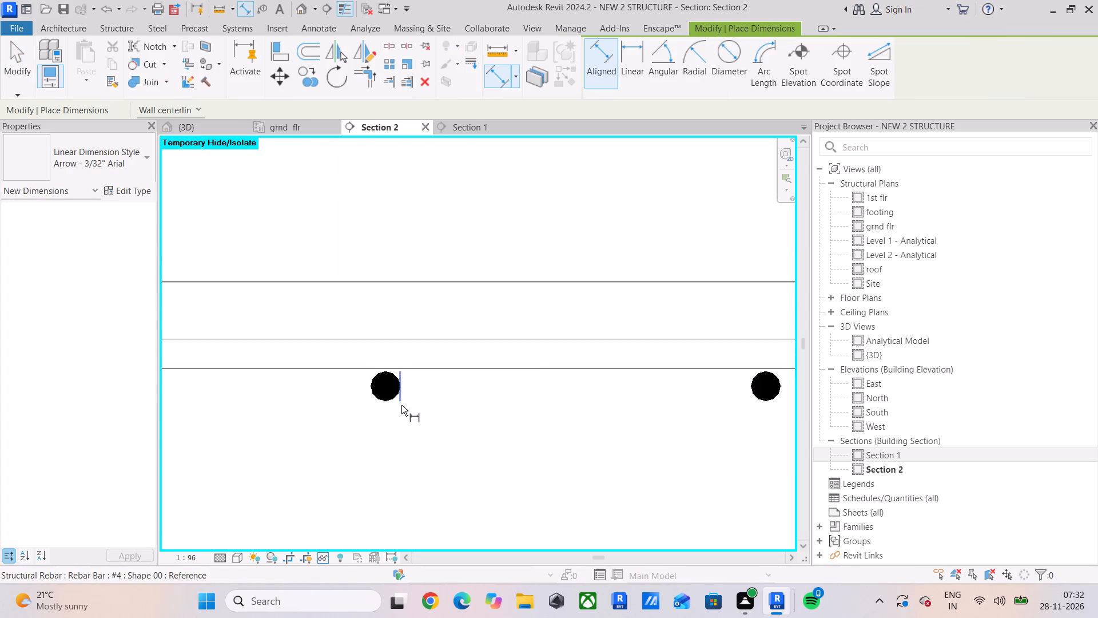
{"action": "scroll", "coordinate": [401, 405], "scroll_direction": "up", "scroll_amount": 1}
{"action": "left_click", "coordinate": [402, 400]}
{"action": "middle_click_drag", "start_coordinate": [548, 418], "coordinate": [293, 418]}
{"action": "scroll", "coordinate": [667, 404], "scroll_direction": "down", "scroll_amount": 4}
{"action": "middle_click_drag", "start_coordinate": [674, 400], "coordinate": [552, 367]}
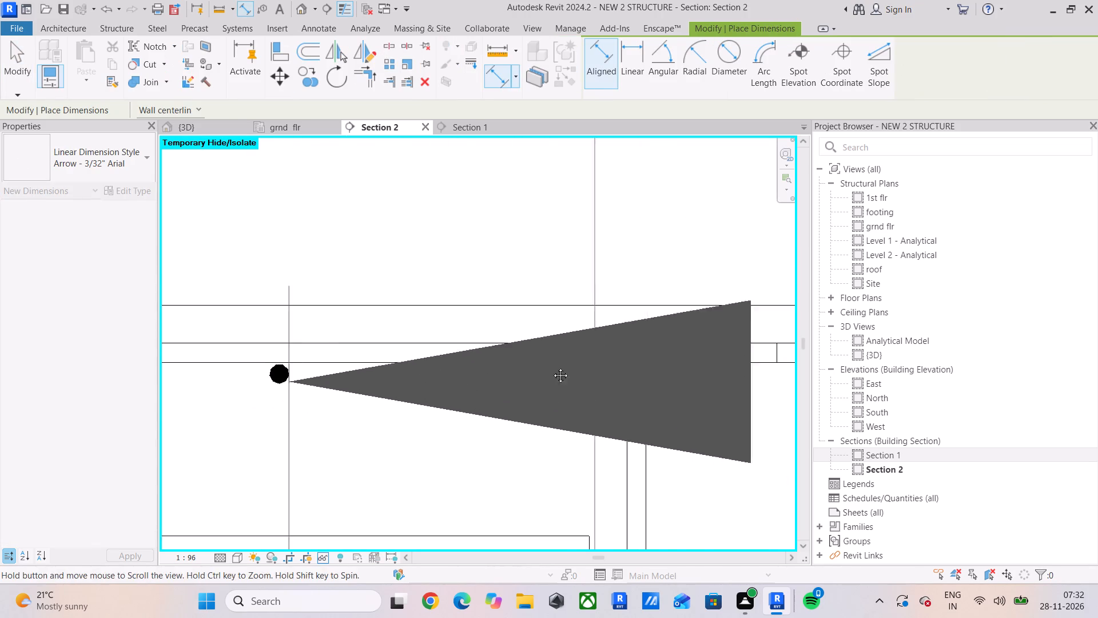
{"action": "middle_click_drag", "start_coordinate": [552, 367], "coordinate": [537, 355]}
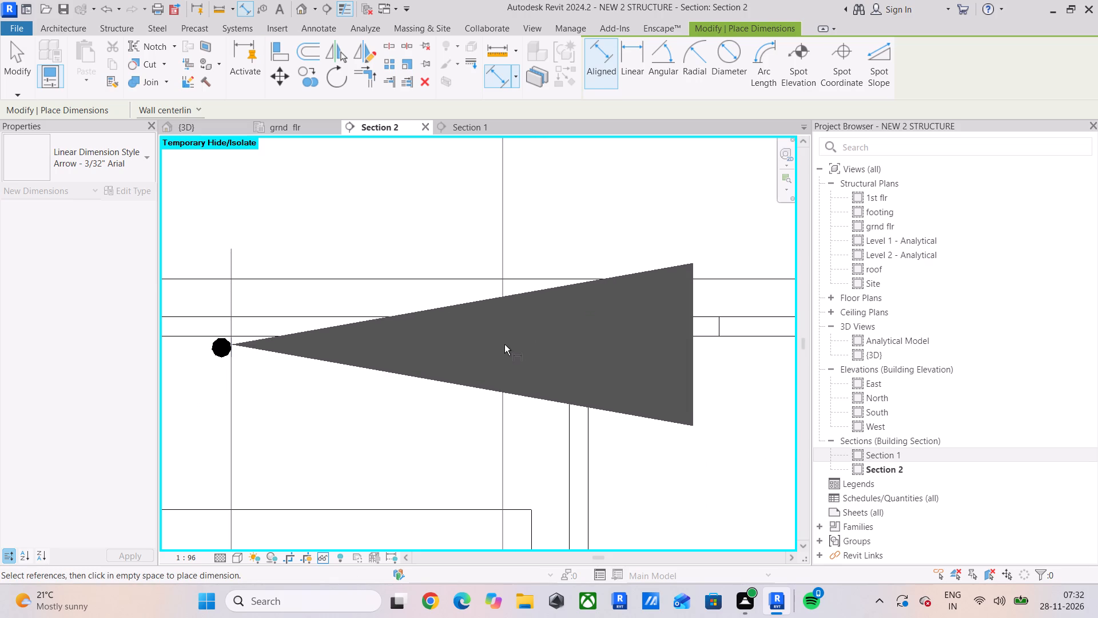
{"action": "left_click", "coordinate": [464, 353]}
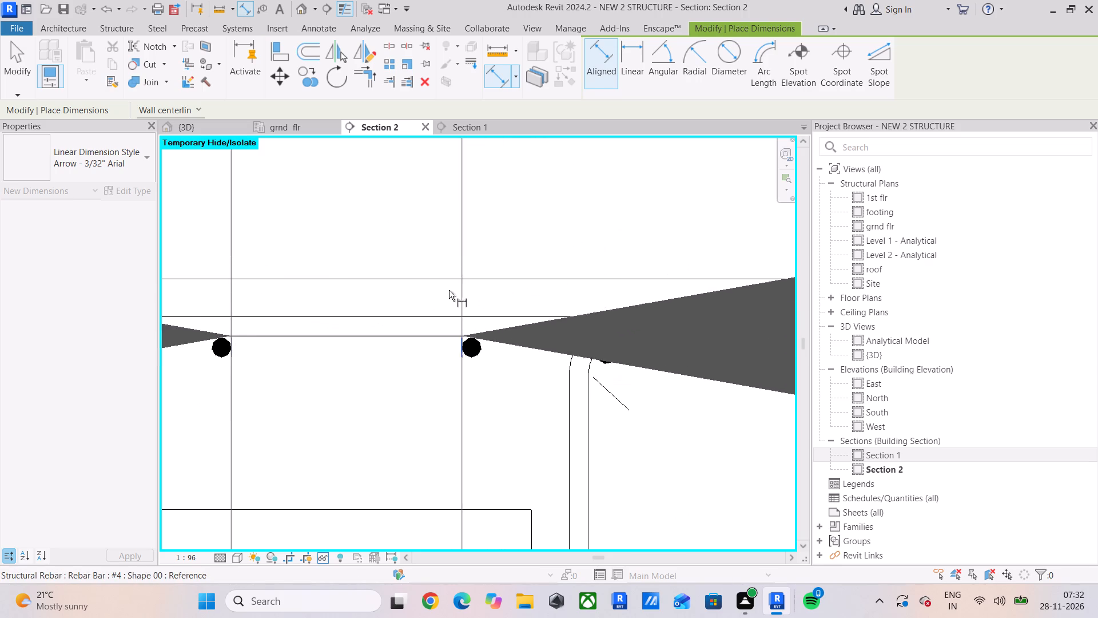
{"action": "scroll", "coordinate": [439, 227], "scroll_direction": "down", "scroll_amount": 3}
{"action": "middle_click_drag", "start_coordinate": [439, 227], "coordinate": [481, 369]}
{"action": "scroll", "coordinate": [474, 348], "scroll_direction": "down", "scroll_amount": 5}
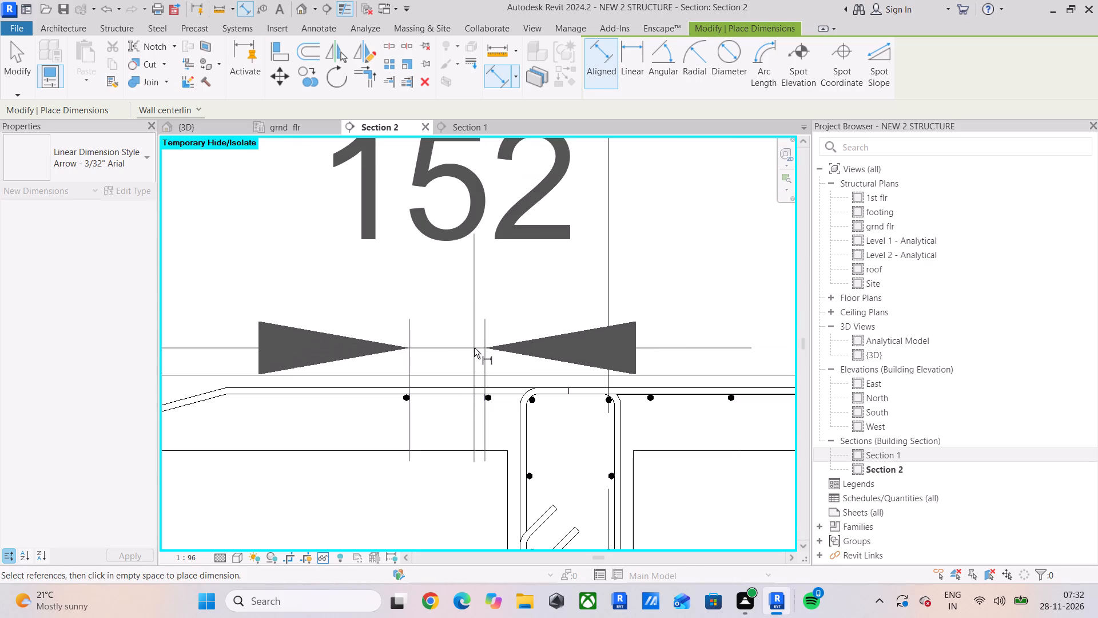
{"action": "left_click", "coordinate": [476, 332]}
{"action": "scroll", "coordinate": [413, 418], "scroll_direction": "up", "scroll_amount": 2}
{"action": "key", "text": "Escape"}
{"action": "key", "text": "Escape"}
Set the clear gap between the two straight bars to 150 by moving the copied bar.
{"action": "left_click", "coordinate": [399, 395]}
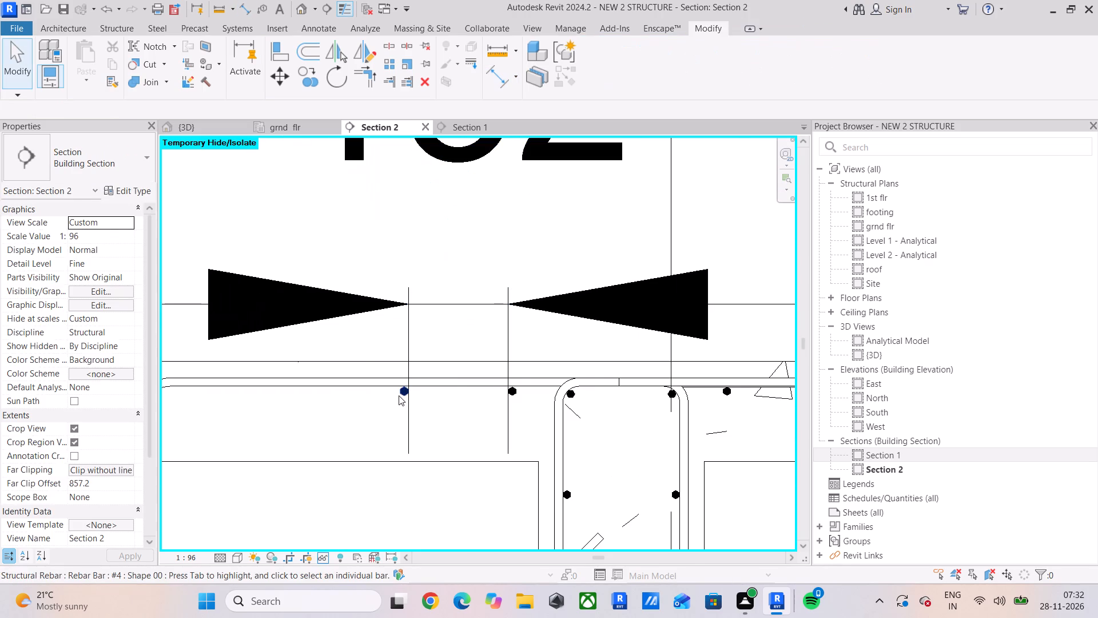
{"action": "left_click", "coordinate": [459, 198]}
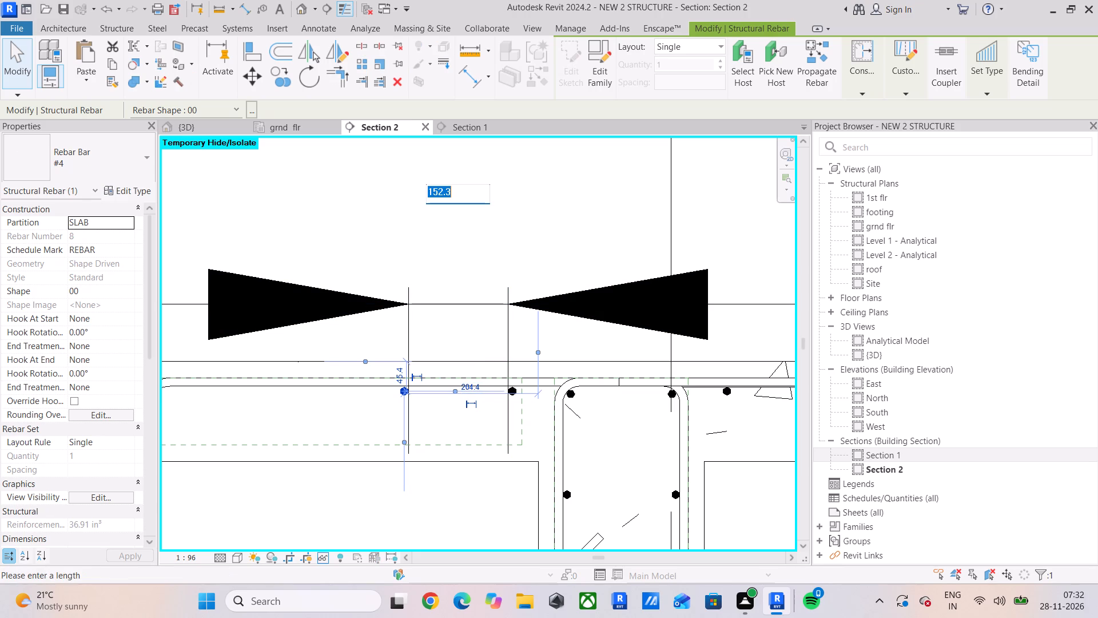
{"action": "type", "text": "150"}
{"action": "key", "text": "Return"}
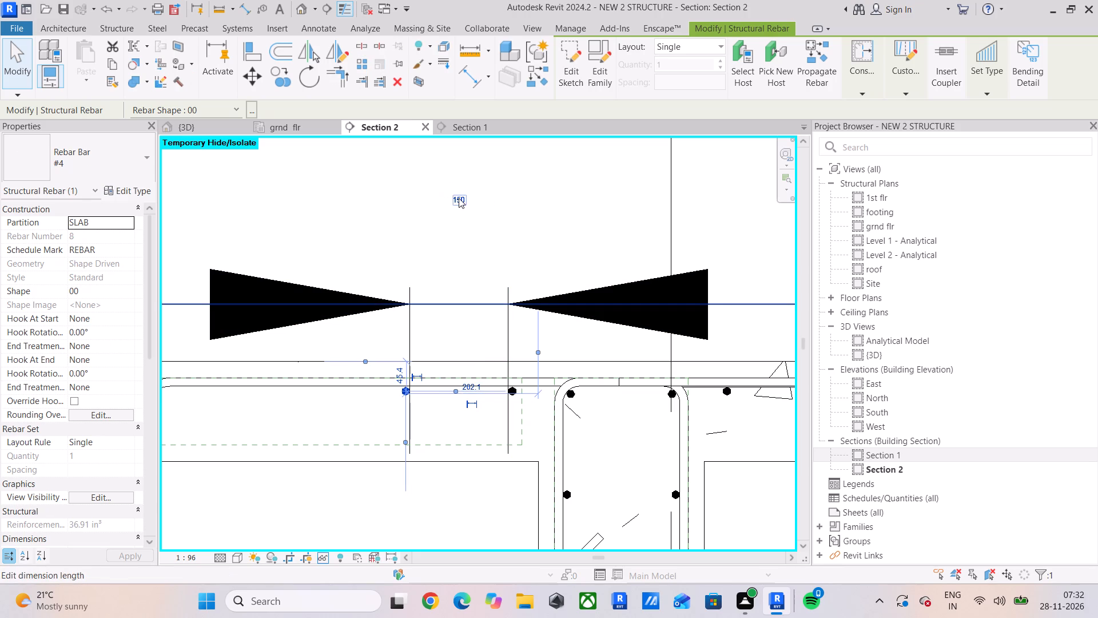
Delete the temporary gap dimension between the two straight bars.
{"action": "scroll", "coordinate": [433, 500], "scroll_direction": "up", "scroll_amount": 6}
{"action": "key", "text": "Escape"}
{"action": "left_click", "coordinate": [381, 166]}
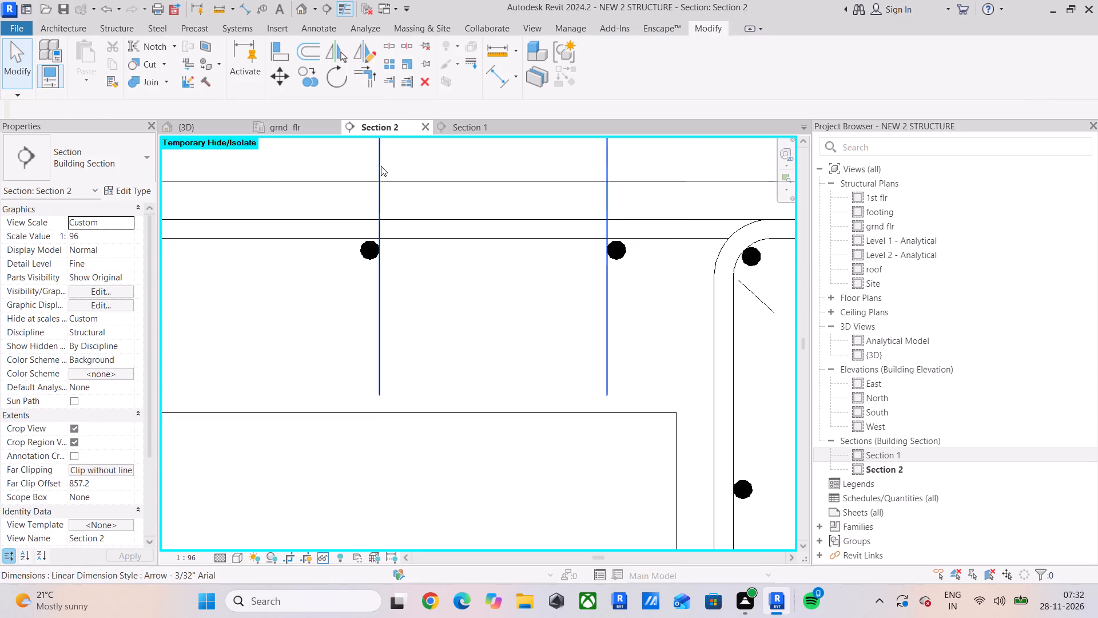
{"action": "key", "text": "Delete"}
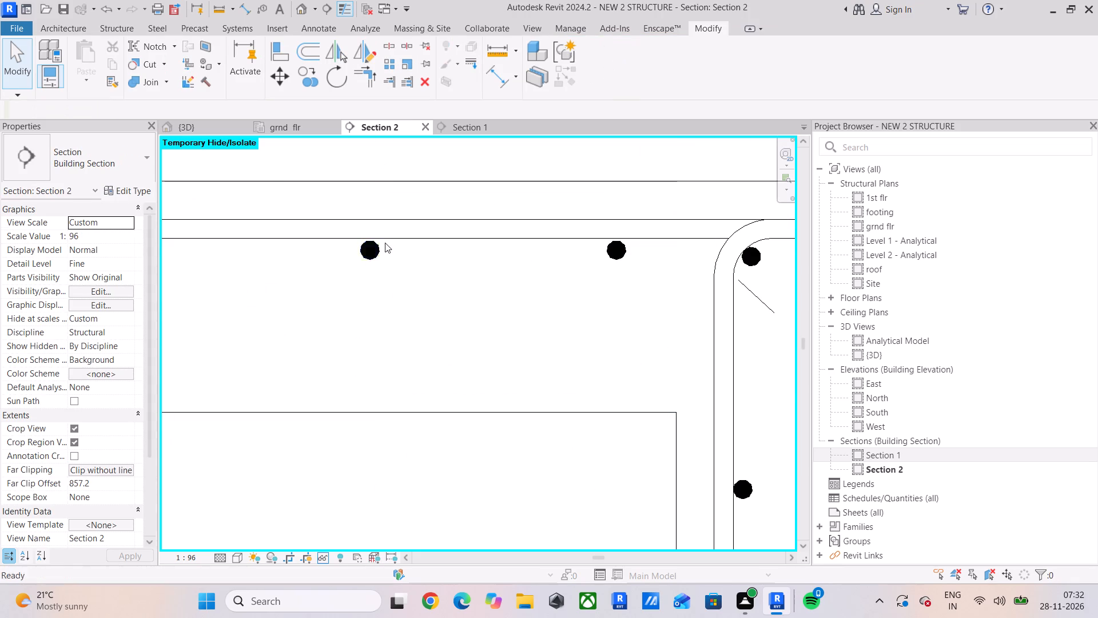
{"action": "key", "text": "Escape"}
Copy the repositioned straight bar along the slab five times at 162.7 spacing, undoing the extra sixth copy.
{"action": "left_click", "coordinate": [375, 243]}
{"action": "left_click", "coordinate": [285, 75]}
{"action": "scroll", "coordinate": [552, 275], "scroll_direction": "up", "scroll_amount": 3}
{"action": "left_click_drag", "start_coordinate": [651, 233], "coordinate": [644, 235]}
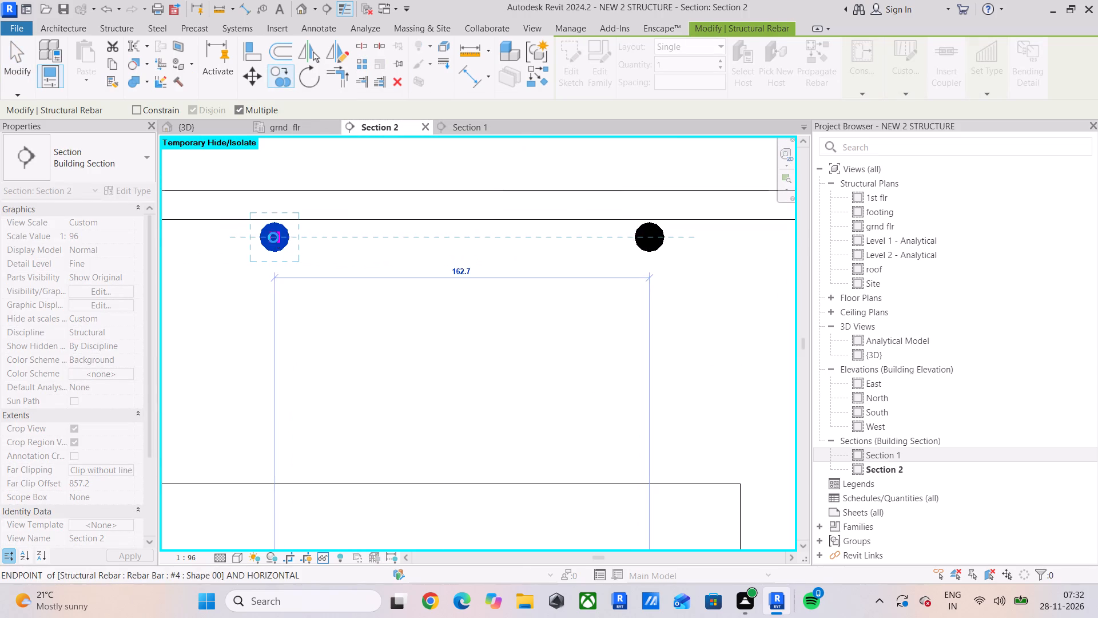
{"action": "left_click", "coordinate": [273, 237]}
{"action": "middle_click_drag", "start_coordinate": [273, 237], "coordinate": [642, 246]}
{"action": "left_click", "coordinate": [263, 244]}
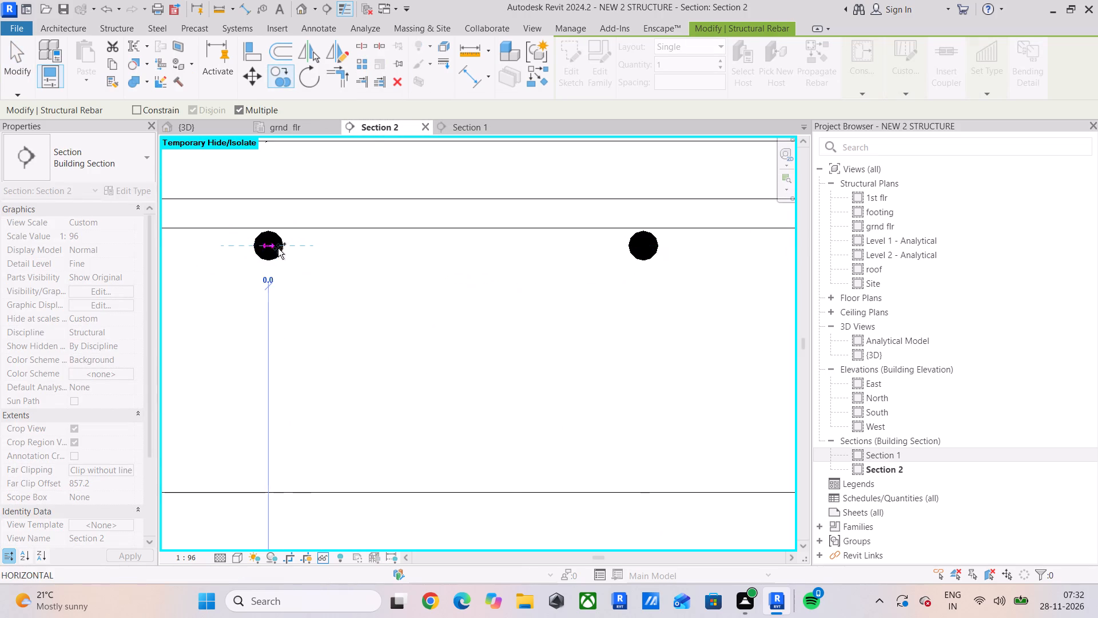
{"action": "middle_click_drag", "start_coordinate": [289, 251], "coordinate": [654, 256]}
{"action": "left_click", "coordinate": [256, 251]}
{"action": "middle_click_drag", "start_coordinate": [317, 264], "coordinate": [587, 280]}
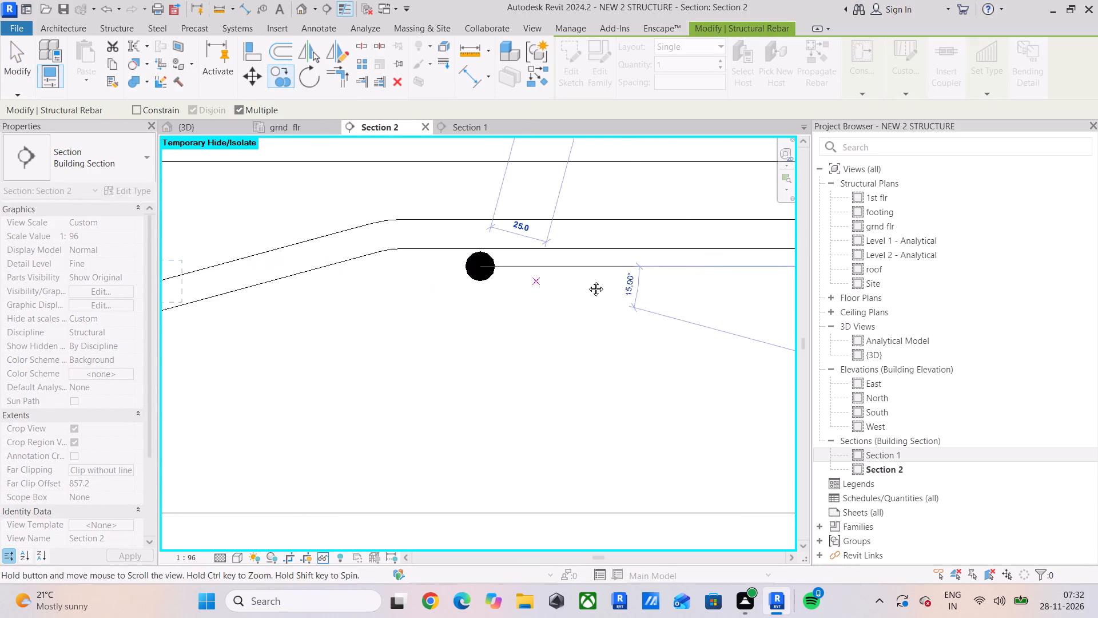
{"action": "middle_click_drag", "start_coordinate": [587, 280], "coordinate": [682, 280]}
{"action": "left_click", "coordinate": [244, 264]}
{"action": "middle_click_drag", "start_coordinate": [260, 264], "coordinate": [718, 267]}
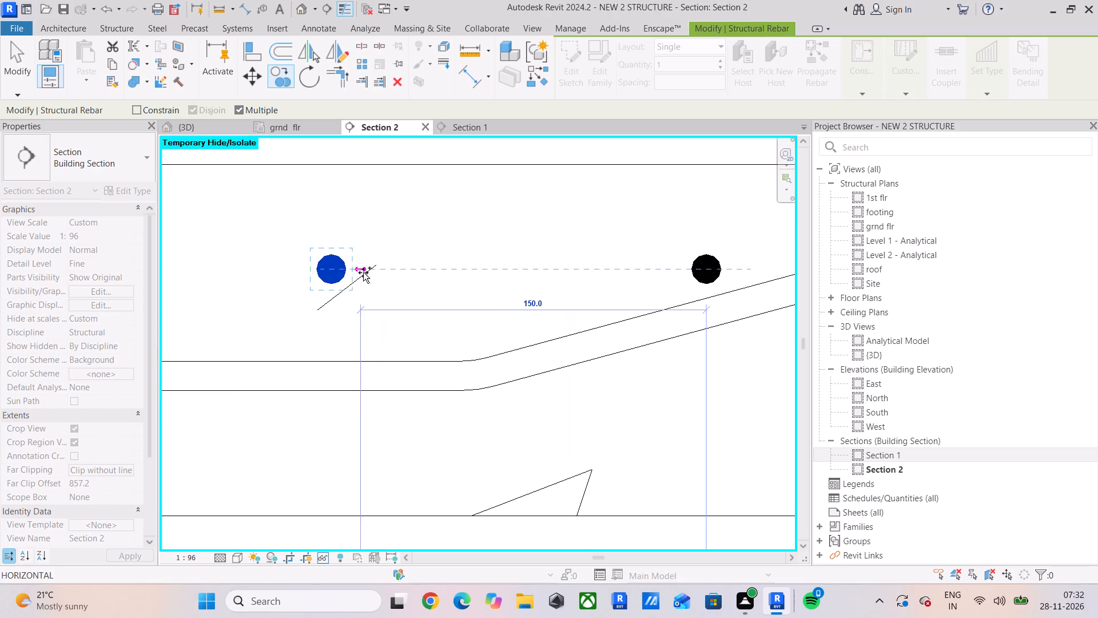
{"action": "left_click", "coordinate": [329, 270]}
{"action": "middle_click_drag", "start_coordinate": [338, 271], "coordinate": [717, 272]}
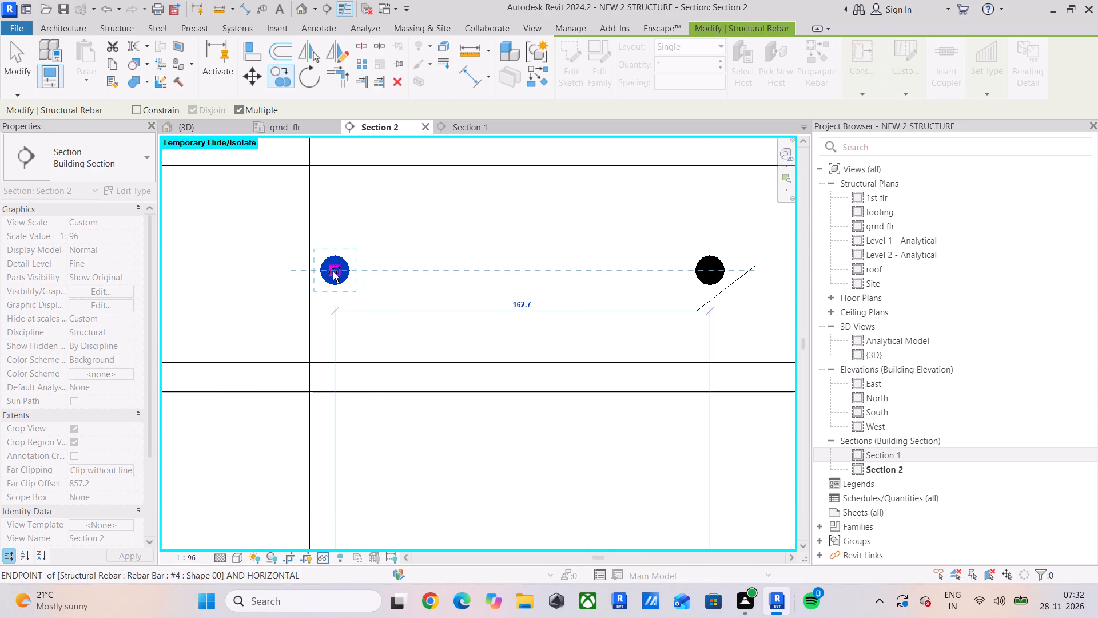
{"action": "left_click", "coordinate": [328, 271]}
{"action": "key", "text": "ctrl+z"}
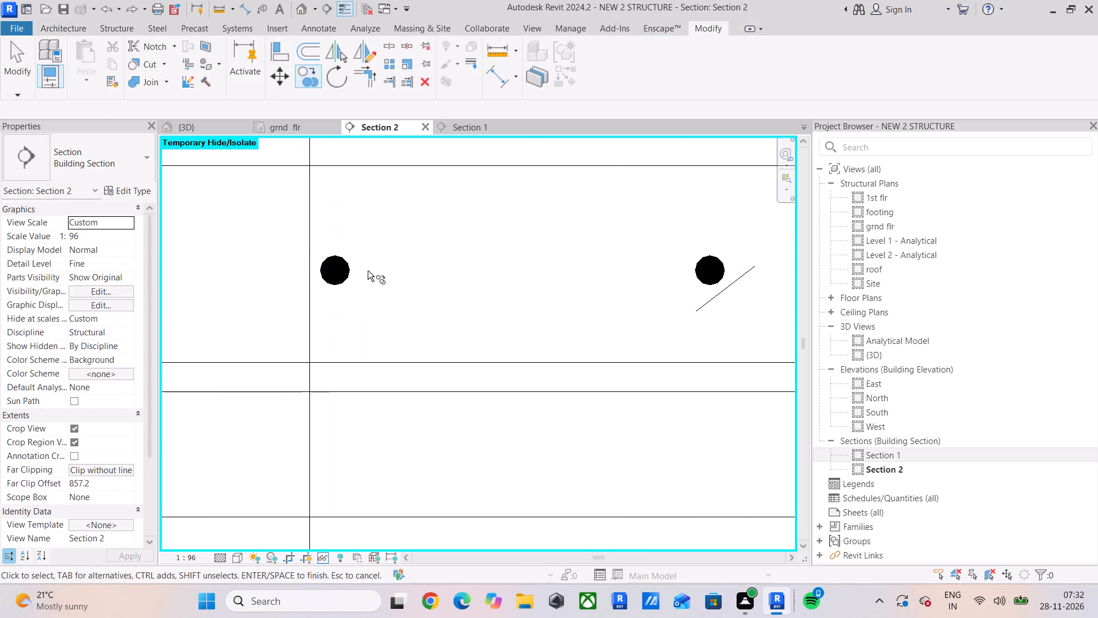
Copy the straight bar beside the vertical grid line eleven times at 162.7 spacing along the slab towards the end beam.
{"action": "scroll", "coordinate": [342, 275], "scroll_direction": "down", "scroll_amount": 5}
{"action": "middle_click_drag", "start_coordinate": [392, 293], "coordinate": [523, 308]}
{"action": "left_click", "coordinate": [477, 290]}
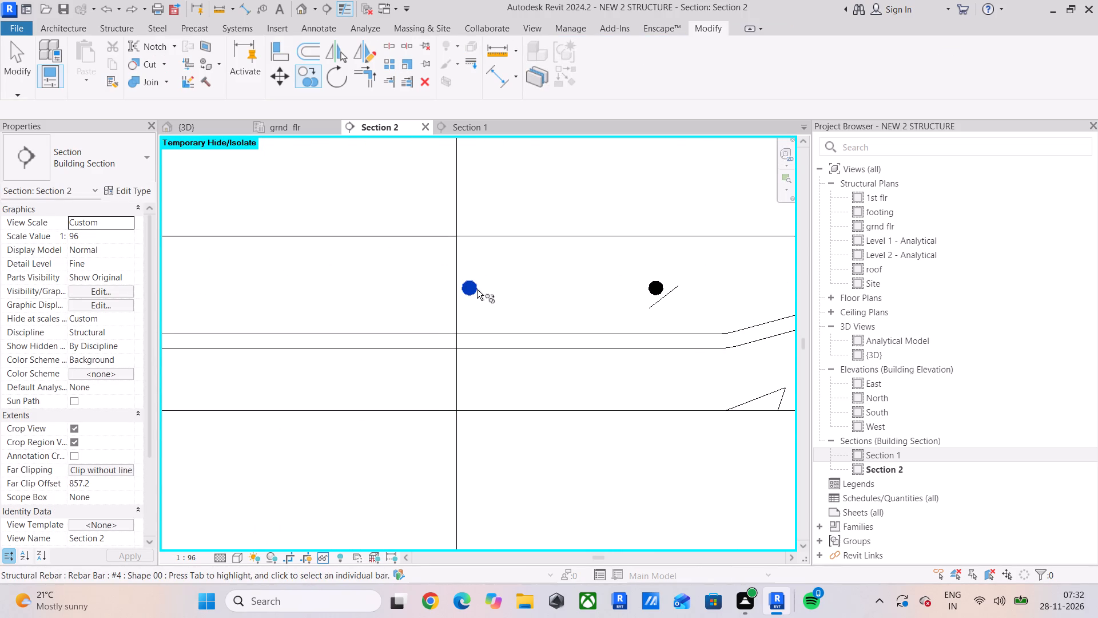
{"action": "left_click", "coordinate": [316, 75]}
{"action": "scroll", "coordinate": [682, 265], "scroll_direction": "up", "scroll_amount": 3}
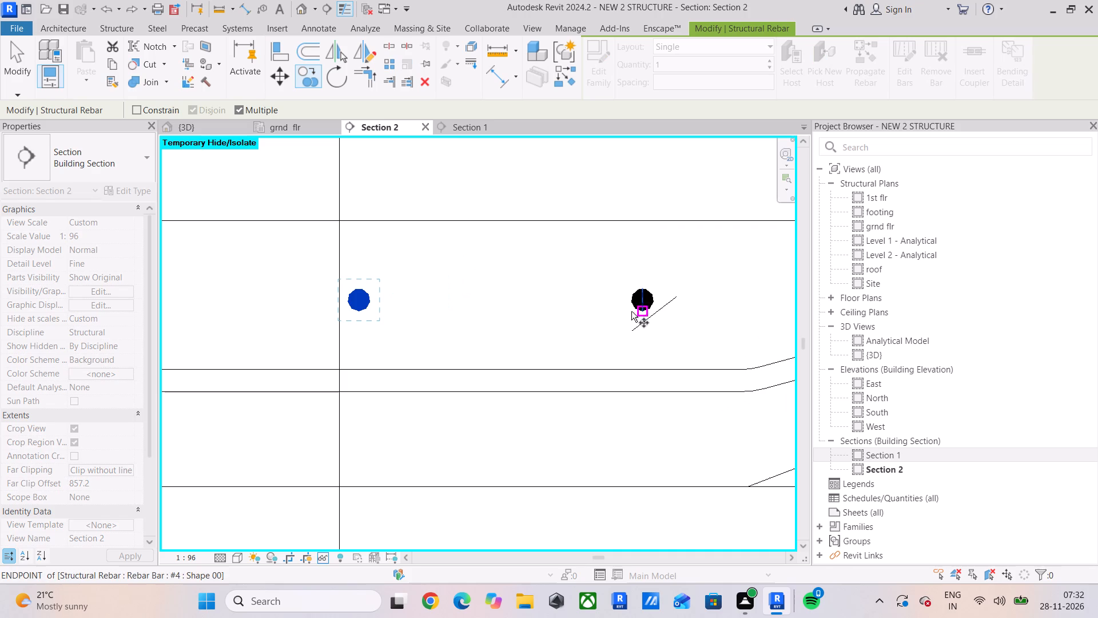
{"action": "left_click", "coordinate": [642, 301]}
{"action": "left_click", "coordinate": [359, 303]}
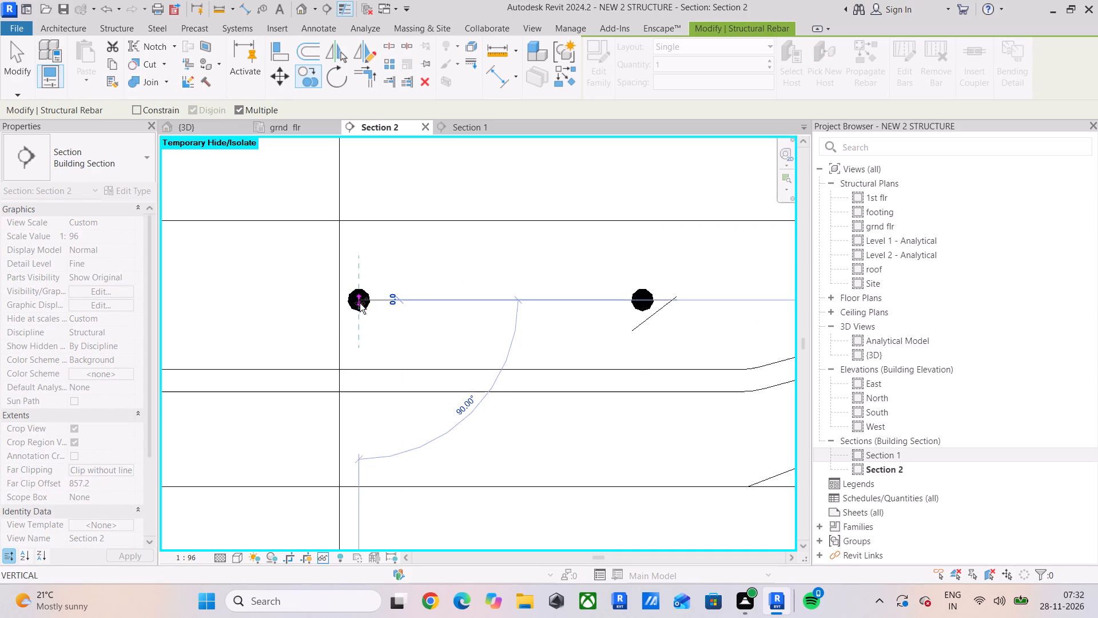
{"action": "middle_click_drag", "start_coordinate": [360, 303], "coordinate": [798, 289]}
{"action": "left_click", "coordinate": [514, 284]}
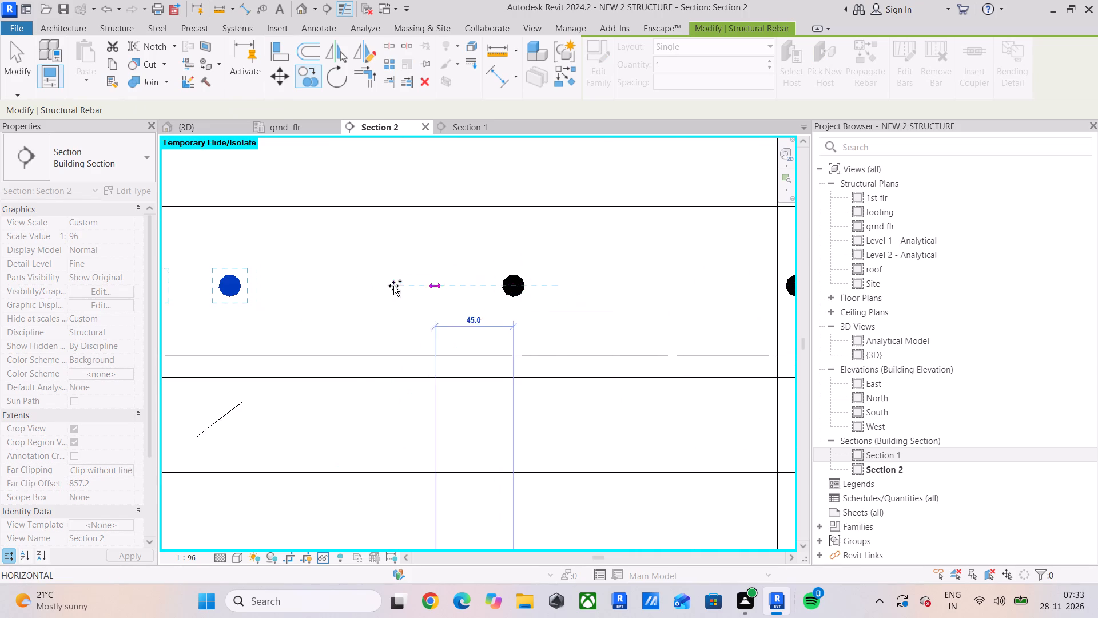
{"action": "left_click", "coordinate": [230, 283]}
{"action": "middle_click_drag", "start_coordinate": [278, 289], "coordinate": [854, 325]}
{"action": "left_click", "coordinate": [523, 325]}
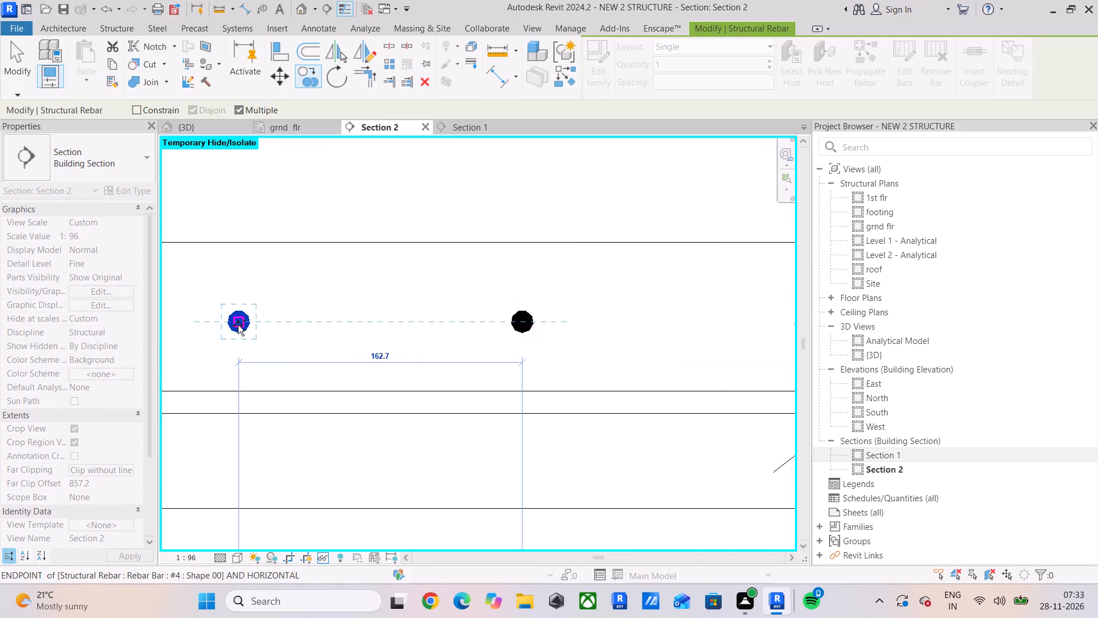
{"action": "left_click", "coordinate": [238, 325]}
{"action": "scroll", "coordinate": [270, 330], "scroll_direction": "down", "scroll_amount": 2}
{"action": "middle_click_drag", "start_coordinate": [269, 331], "coordinate": [546, 326]}
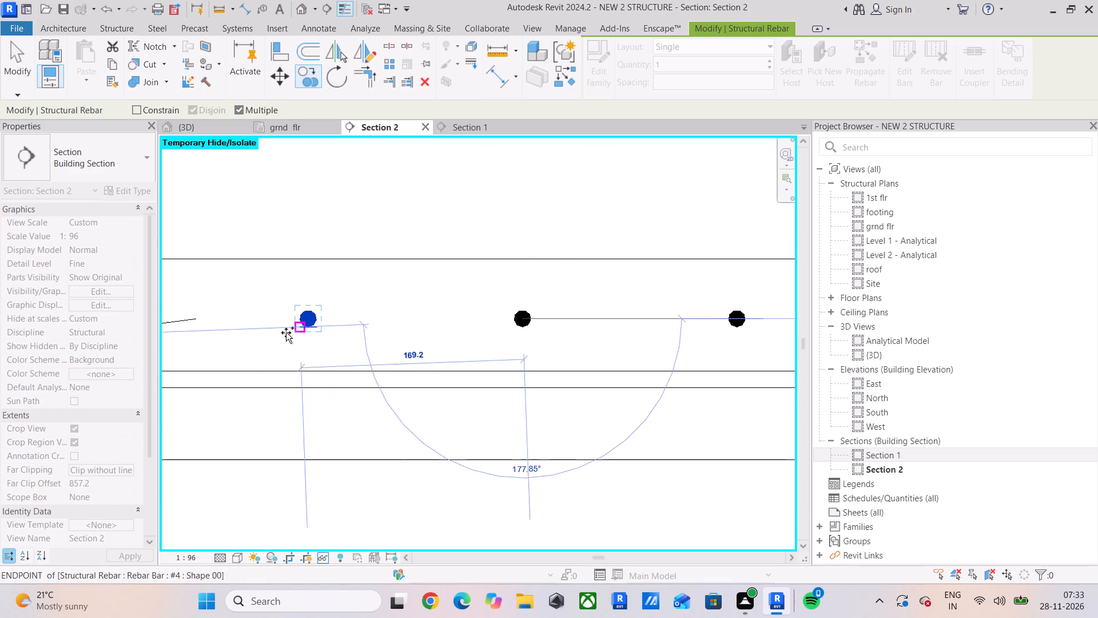
{"action": "left_click", "coordinate": [311, 319]}
{"action": "middle_click_drag", "start_coordinate": [265, 320], "coordinate": [567, 327]}
{"action": "scroll", "coordinate": [374, 319], "scroll_direction": "up", "scroll_amount": 3}
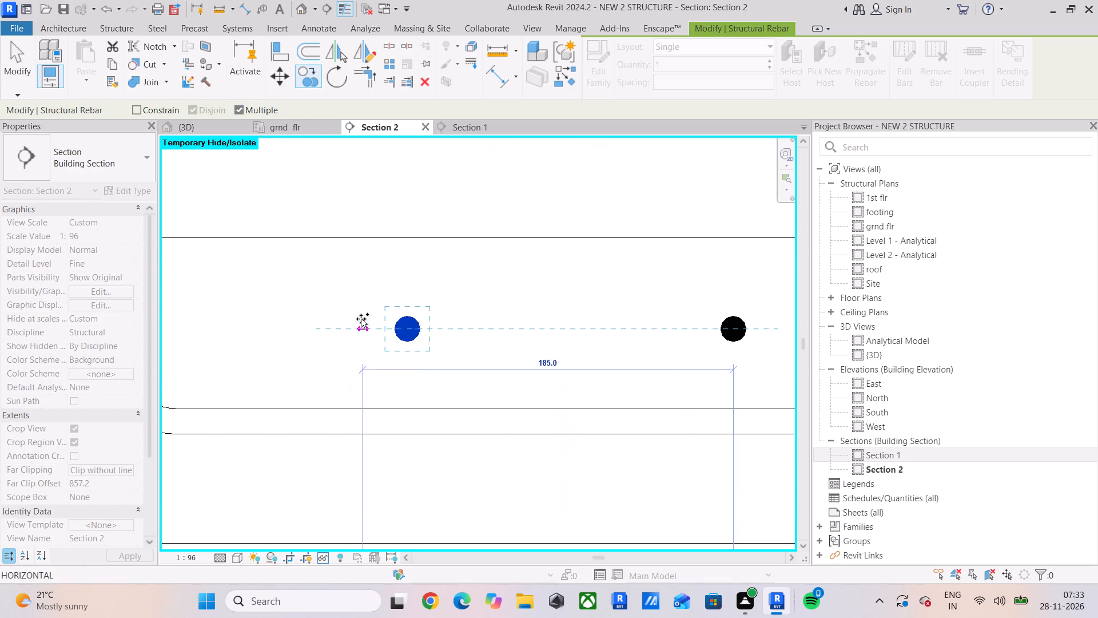
{"action": "left_click", "coordinate": [410, 330]}
{"action": "middle_click_drag", "start_coordinate": [330, 334], "coordinate": [727, 333]}
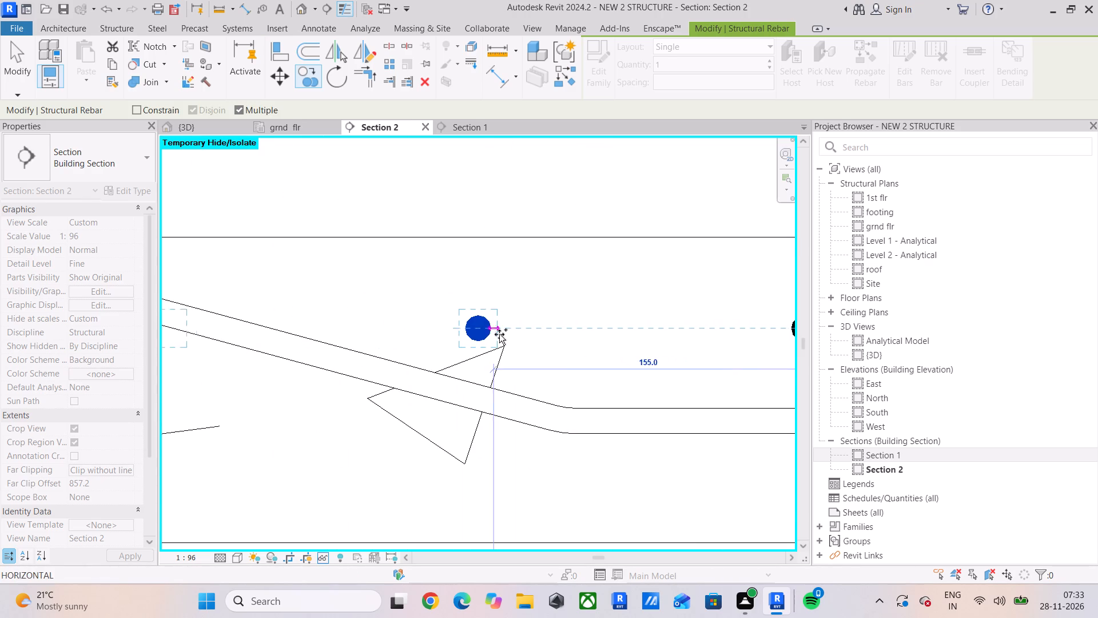
{"action": "left_click", "coordinate": [478, 330]}
{"action": "middle_click_drag", "start_coordinate": [412, 330], "coordinate": [733, 329]}
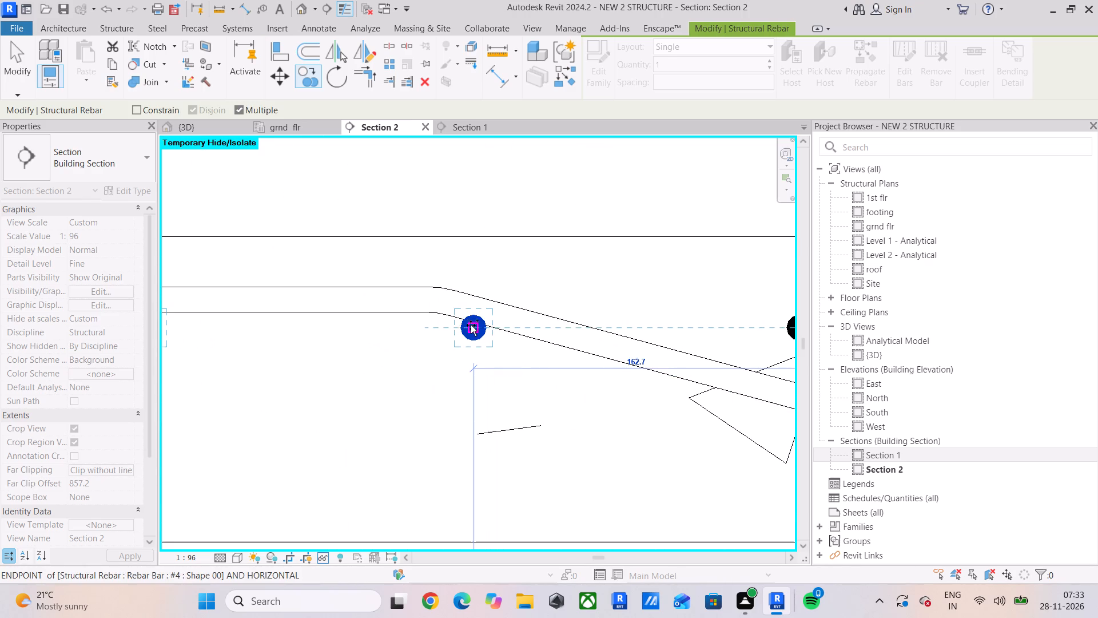
{"action": "left_click", "coordinate": [475, 325]}
{"action": "middle_click_drag", "start_coordinate": [306, 329], "coordinate": [640, 329]}
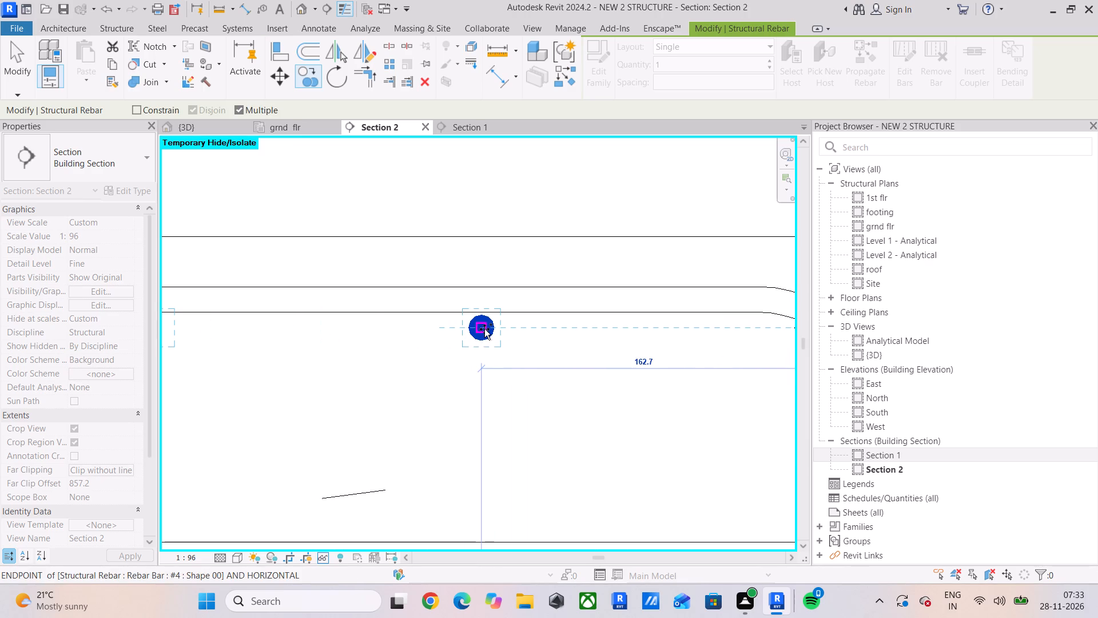
{"action": "left_click", "coordinate": [485, 328]}
{"action": "middle_click_drag", "start_coordinate": [409, 330], "coordinate": [729, 332]}
{"action": "left_click", "coordinate": [475, 333]}
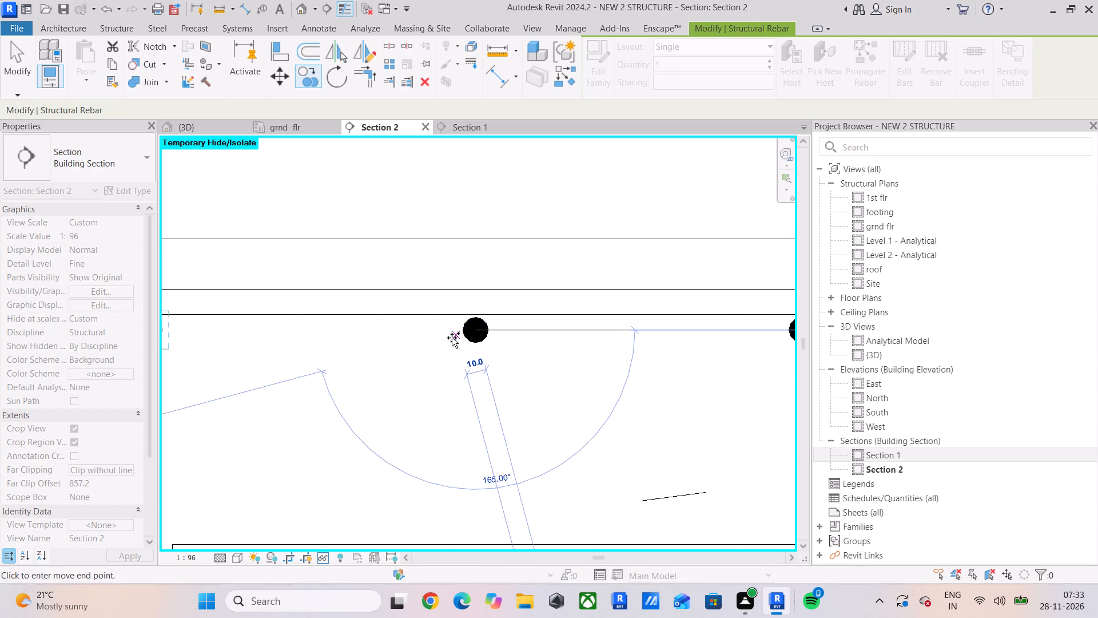
{"action": "middle_click_drag", "start_coordinate": [452, 338], "coordinate": [718, 338]}
{"action": "scroll", "coordinate": [433, 336], "scroll_direction": "down", "scroll_amount": 8}
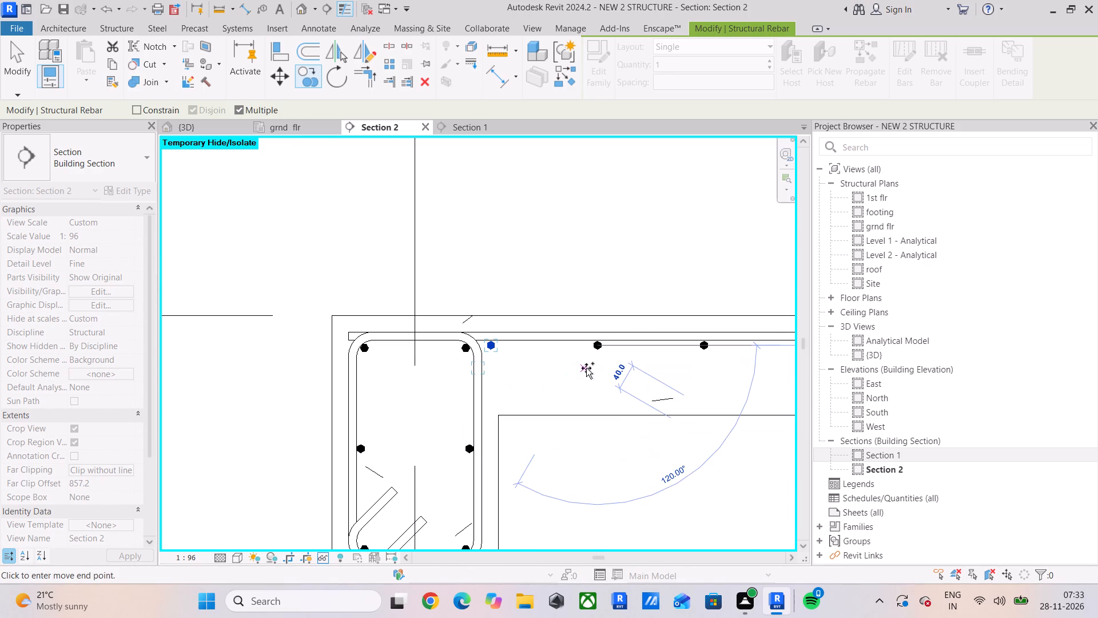
{"action": "key", "text": "Escape"}
Lower the straight bar at the bent bar's upper bend to 49.1 below the slab top so it sits beneath the bent bar.
{"action": "middle_click_drag", "start_coordinate": [559, 364], "coordinate": [373, 355]}
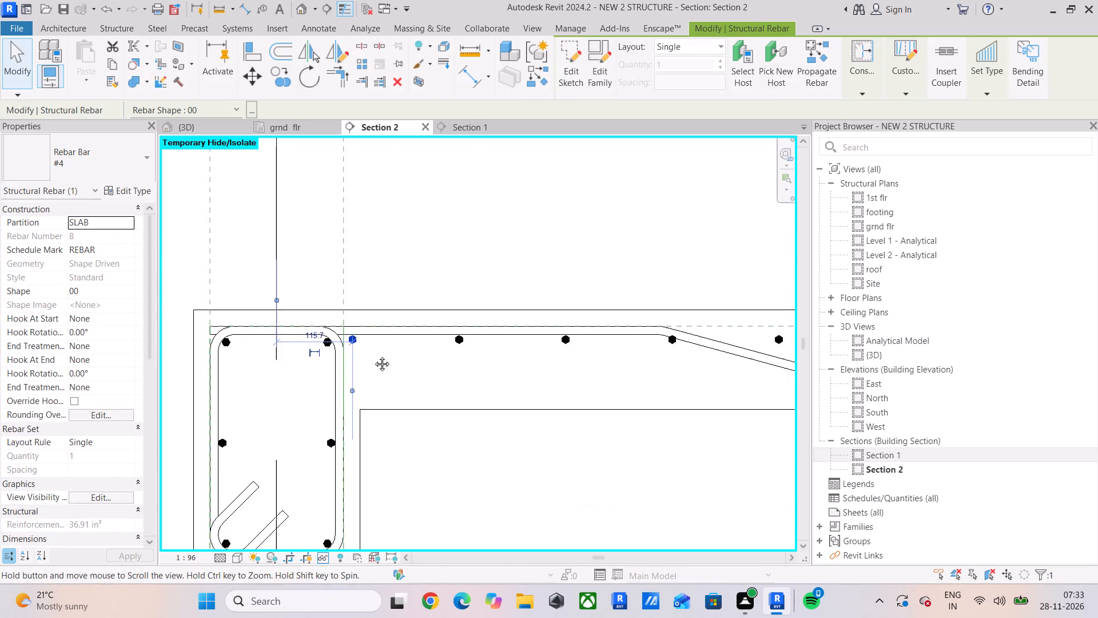
{"action": "middle_click_drag", "start_coordinate": [373, 355], "coordinate": [353, 352]}
{"action": "scroll", "coordinate": [392, 338], "scroll_direction": "up", "scroll_amount": 3}
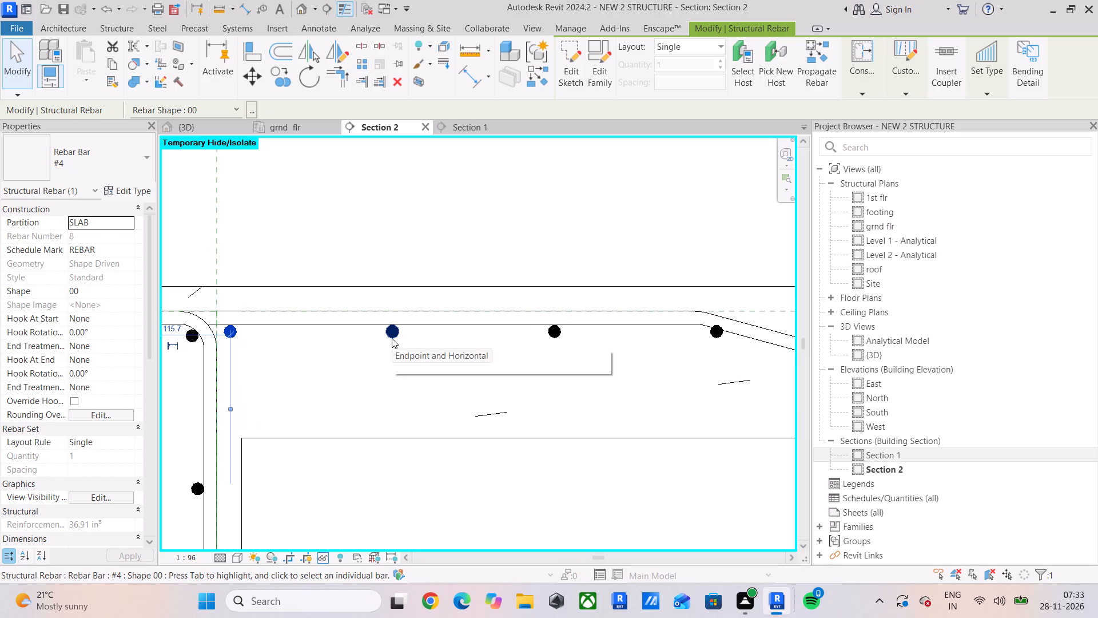
{"action": "middle_click_drag", "start_coordinate": [579, 336], "coordinate": [337, 323]}
{"action": "scroll", "coordinate": [486, 311], "scroll_direction": "up", "scroll_amount": 4}
{"action": "left_click", "coordinate": [459, 323]}
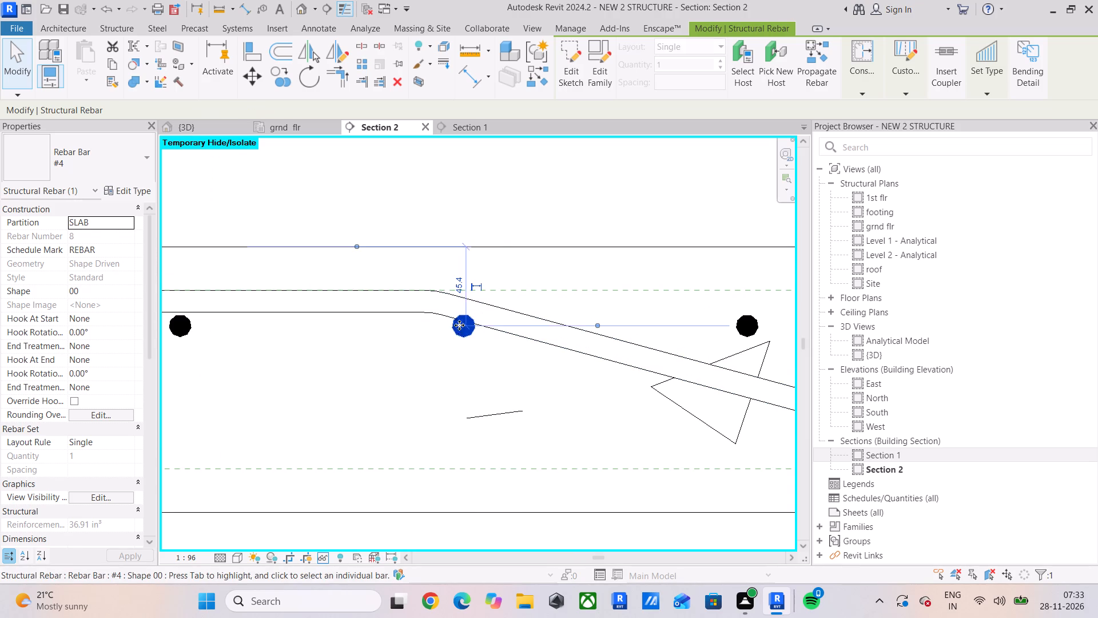
{"action": "key", "text": "Down"}
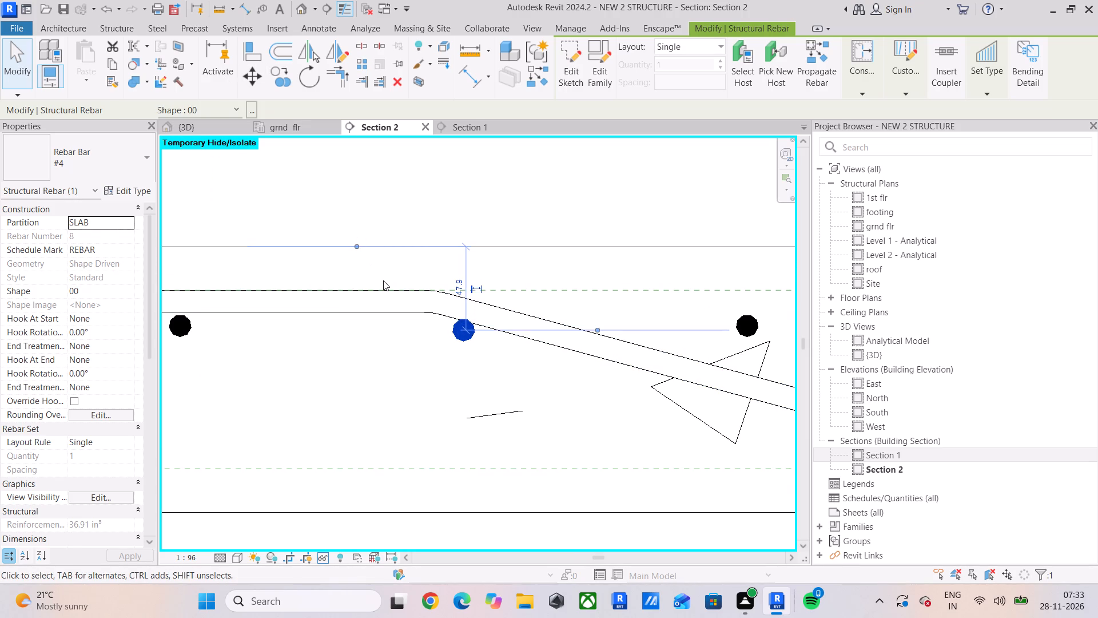
{"action": "key", "text": "Down"}
{"action": "key", "text": "Down"}
{"action": "key", "text": "Up"}
{"action": "key", "text": "Up"}
{"action": "scroll", "coordinate": [441, 331], "scroll_direction": "up", "scroll_amount": 7}
{"action": "scroll", "coordinate": [583, 338], "scroll_direction": "up", "scroll_amount": 5}
{"action": "key", "text": "Down"}
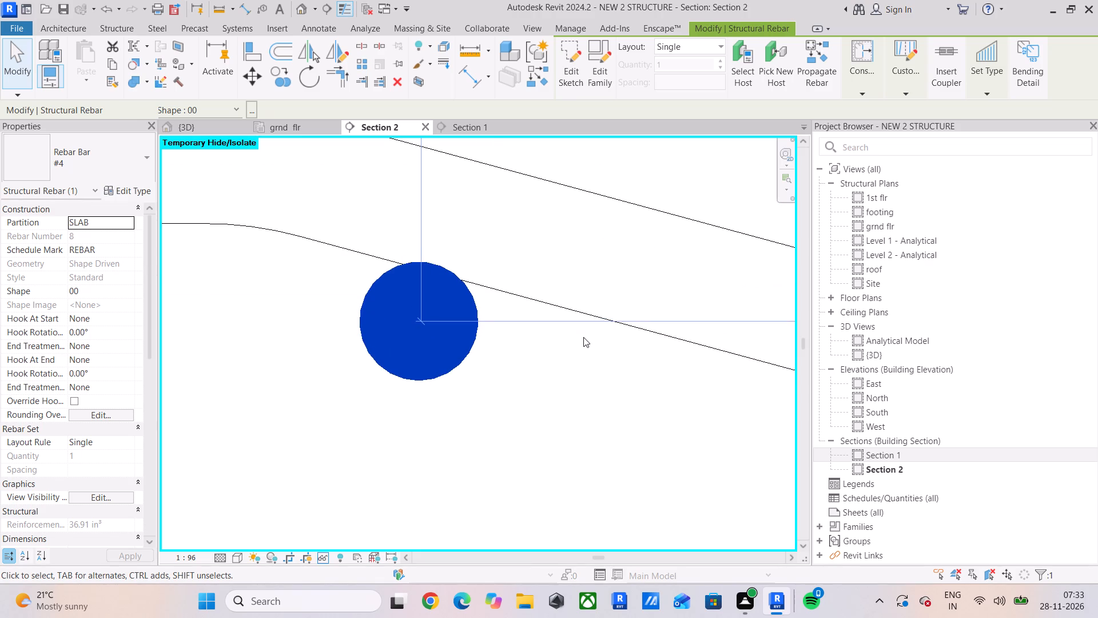
{"action": "key", "text": "Down"}
{"action": "key", "text": "Down"}
{"action": "key", "text": "Down"}
Lower the adjacent straight bar on the bent bar's slope to 93.2 below the slab top, just under the sloped segment.
{"action": "scroll", "coordinate": [584, 336], "scroll_direction": "down", "scroll_amount": 7}
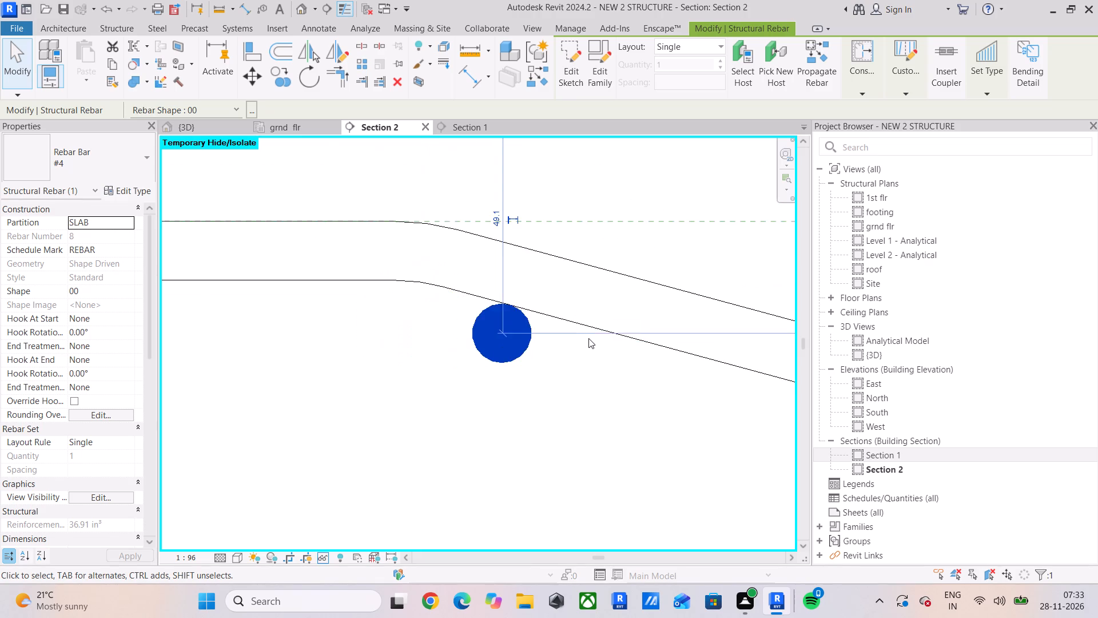
{"action": "scroll", "coordinate": [588, 338], "scroll_direction": "down", "scroll_amount": 4}
{"action": "middle_click_drag", "start_coordinate": [634, 342], "coordinate": [189, 353]}
{"action": "left_click", "coordinate": [439, 348]}
{"action": "key", "text": "Down"}
{"action": "key", "text": "Down"}
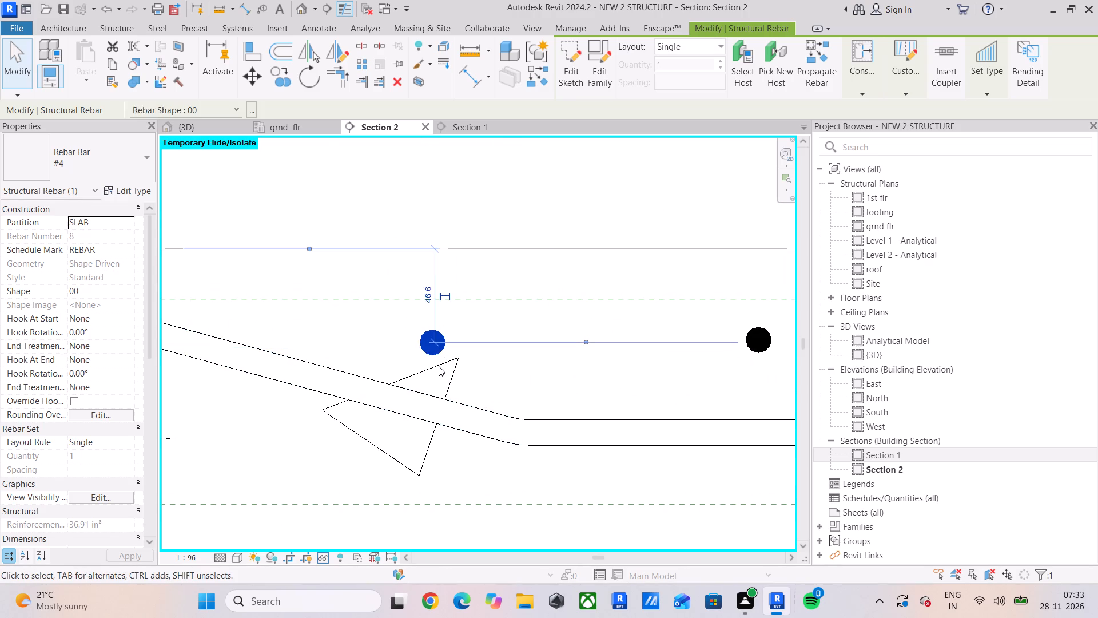
{"action": "key", "text": "Down"}
{"action": "key", "text": "Down"}
{"action": "key", "text": "Down"}
{"action": "key", "text": "Down"}
{"action": "key", "text": "Down"}
{"action": "key", "text": "Down"}
{"action": "key", "text": "Down"}
{"action": "key", "text": "Down"}
{"action": "key", "text": "Down"}
{"action": "key", "text": "Down"}
{"action": "key", "text": "Down"}
{"action": "key", "text": "Down"}
{"action": "key", "text": "Down"}
{"action": "key", "text": "Down"}
{"action": "key", "text": "Down"}
{"action": "key", "text": "Down"}
{"action": "key", "text": "Down"}
{"action": "key", "text": "Down"}
{"action": "key", "text": "Down"}
{"action": "key", "text": "Down"}
{"action": "key", "text": "Down"}
{"action": "key", "text": "Down"}
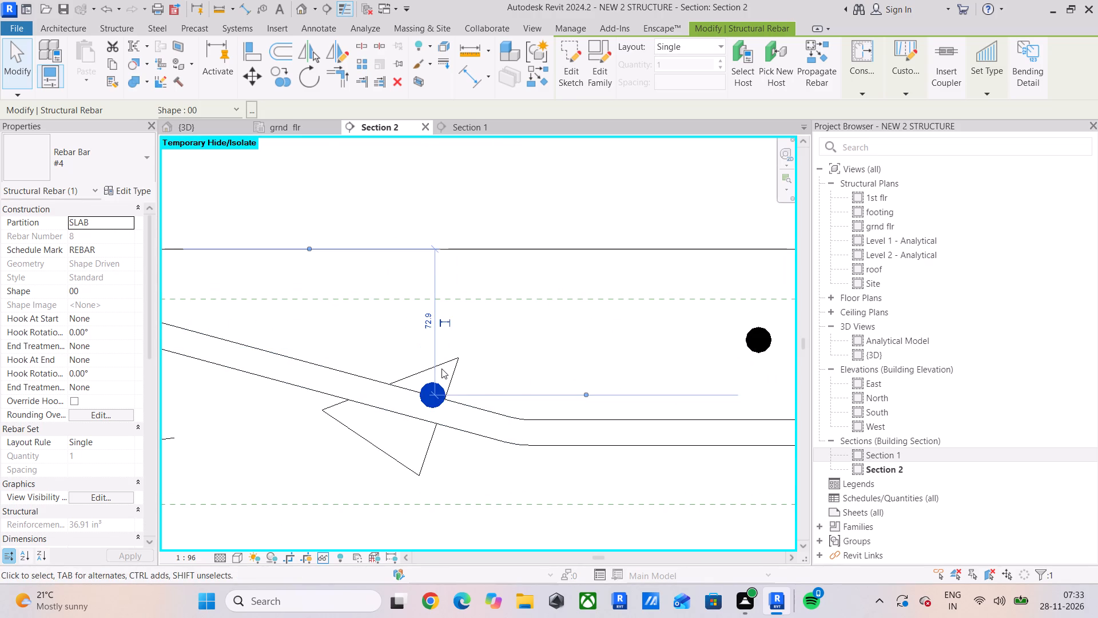
{"action": "key", "text": "Down"}
{"action": "key", "text": "Down"}
{"action": "key", "text": "Down"}
{"action": "key", "text": "Down"}
{"action": "key", "text": "Down"}
{"action": "key", "text": "Down"}
{"action": "key", "text": "Down"}
{"action": "key", "text": "Down"}
{"action": "scroll", "coordinate": [443, 441], "scroll_direction": "up", "scroll_amount": 5}
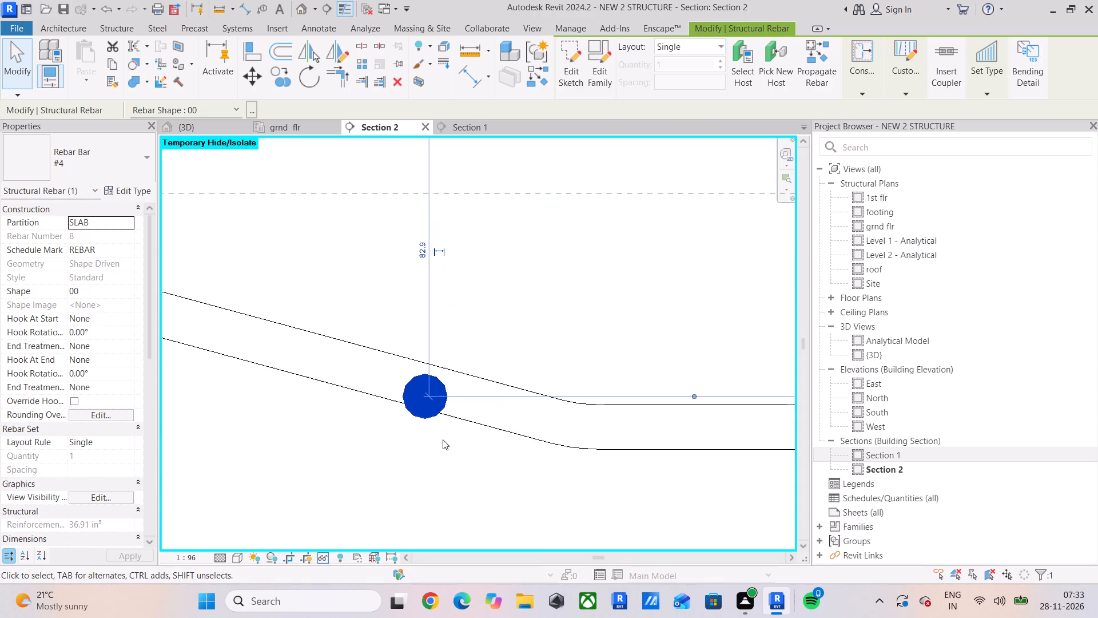
{"action": "key", "text": "Down"}
{"action": "key", "text": "Down"}
{"action": "scroll", "coordinate": [443, 439], "scroll_direction": "down", "scroll_amount": 10}
{"action": "key", "text": "Down"}
{"action": "key", "text": "Down"}
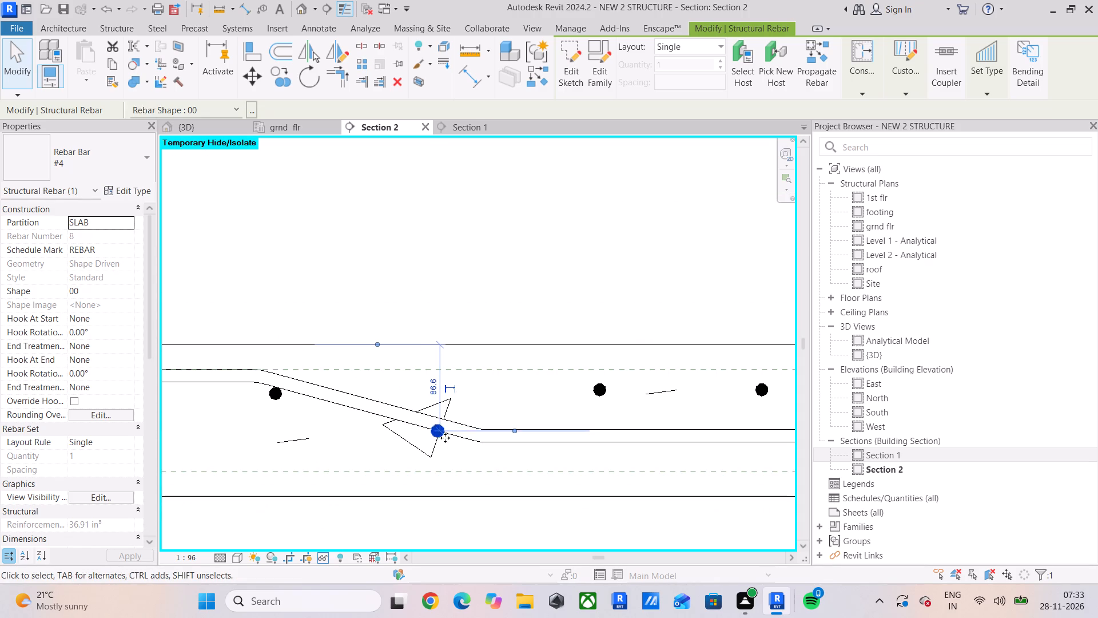
{"action": "key", "text": "Down"}
{"action": "scroll", "coordinate": [445, 438], "scroll_direction": "up", "scroll_amount": 11}
{"action": "key", "text": "Down"}
{"action": "key", "text": "Down"}
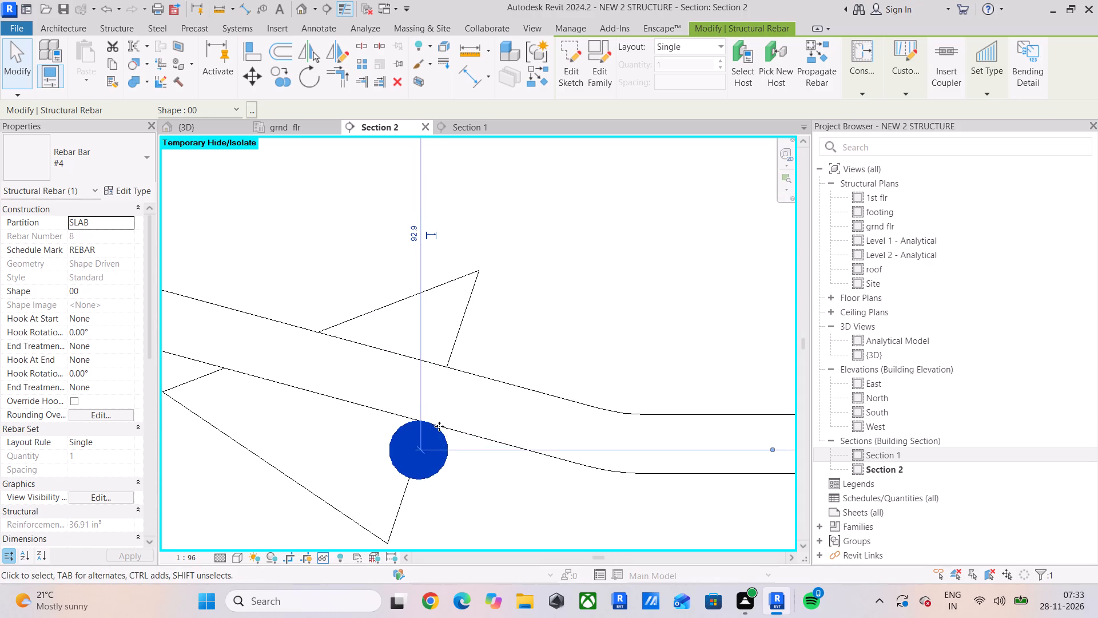
{"action": "scroll", "coordinate": [439, 426], "scroll_direction": "up", "scroll_amount": 5}
{"action": "key", "text": "Down"}
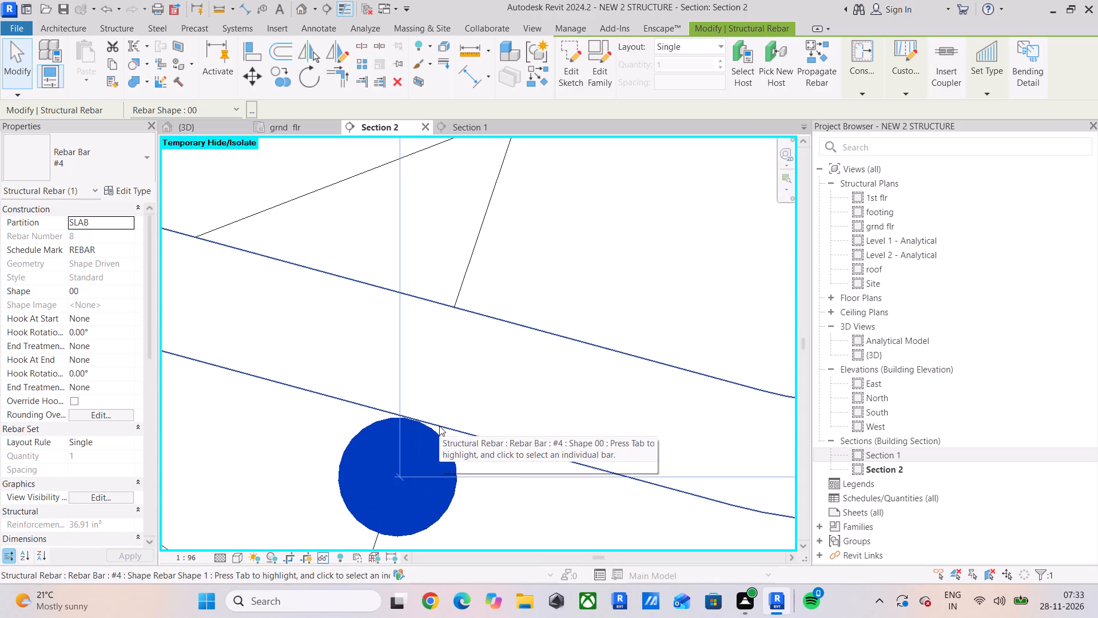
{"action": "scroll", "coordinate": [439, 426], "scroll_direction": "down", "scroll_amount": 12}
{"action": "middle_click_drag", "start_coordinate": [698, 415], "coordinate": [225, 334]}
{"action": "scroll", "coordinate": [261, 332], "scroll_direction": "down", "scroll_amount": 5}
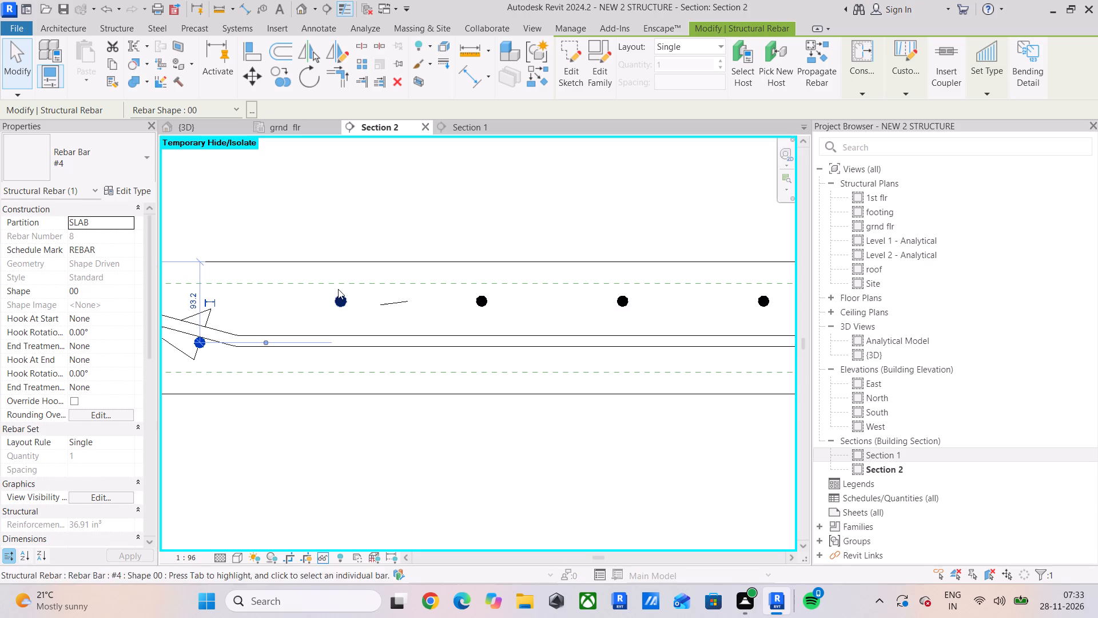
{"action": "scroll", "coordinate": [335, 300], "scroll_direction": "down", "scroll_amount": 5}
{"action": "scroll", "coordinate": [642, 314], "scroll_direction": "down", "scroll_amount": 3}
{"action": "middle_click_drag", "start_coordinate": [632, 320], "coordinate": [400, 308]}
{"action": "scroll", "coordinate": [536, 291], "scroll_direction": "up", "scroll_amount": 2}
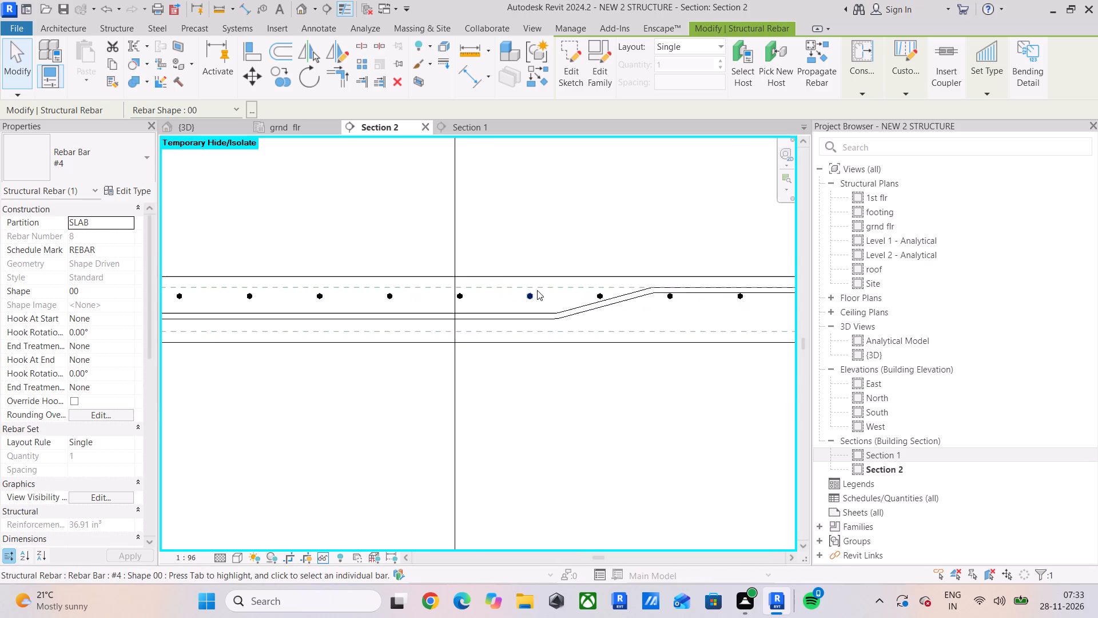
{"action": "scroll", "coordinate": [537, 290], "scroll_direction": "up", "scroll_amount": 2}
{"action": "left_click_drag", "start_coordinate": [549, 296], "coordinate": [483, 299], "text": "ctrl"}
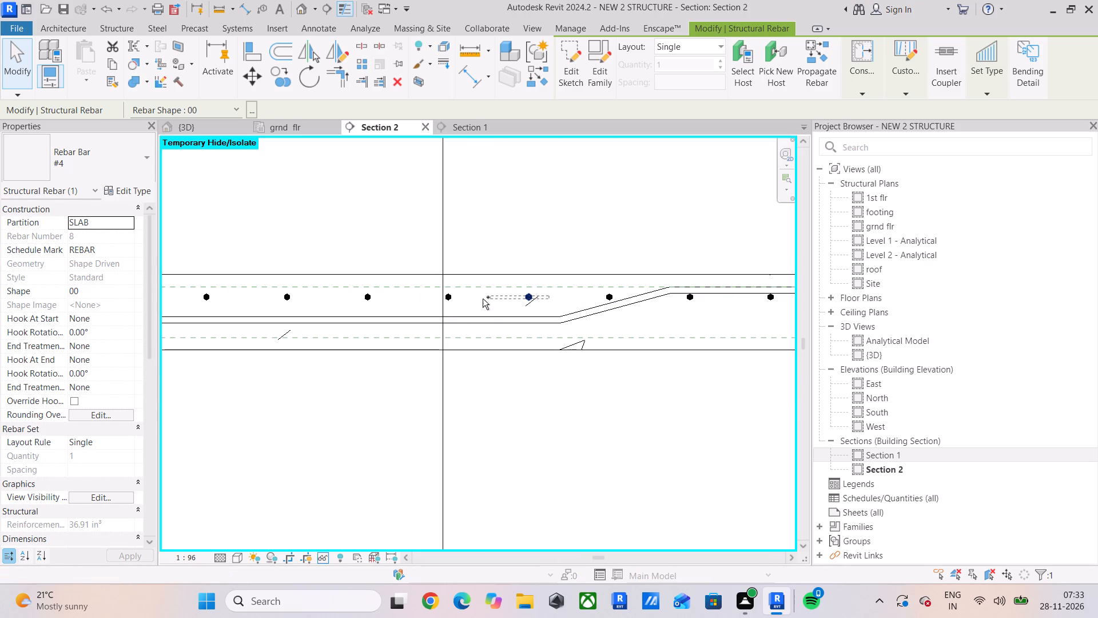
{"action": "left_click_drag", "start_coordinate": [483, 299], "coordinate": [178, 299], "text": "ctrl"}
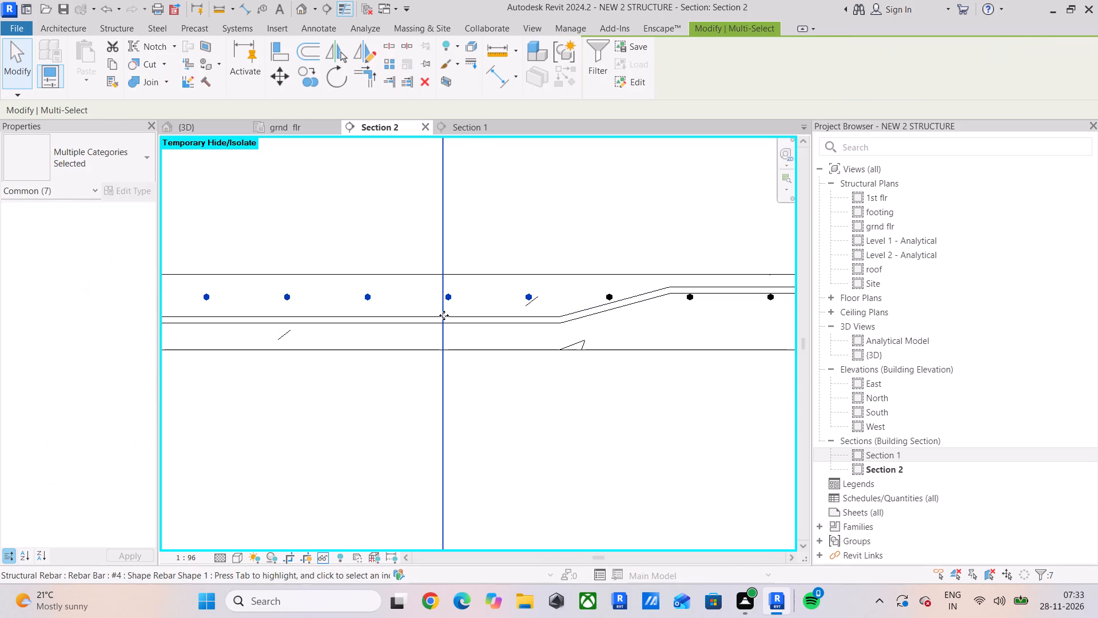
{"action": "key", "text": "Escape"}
Select the eight straight bars over the bent bar's low run and move them down together to touch its underside.
{"action": "middle_click_drag", "start_coordinate": [308, 294], "coordinate": [479, 295]}
{"action": "scroll", "coordinate": [194, 299], "scroll_direction": "down", "scroll_amount": 3}
{"action": "middle_click_drag", "start_coordinate": [220, 300], "coordinate": [232, 300]}
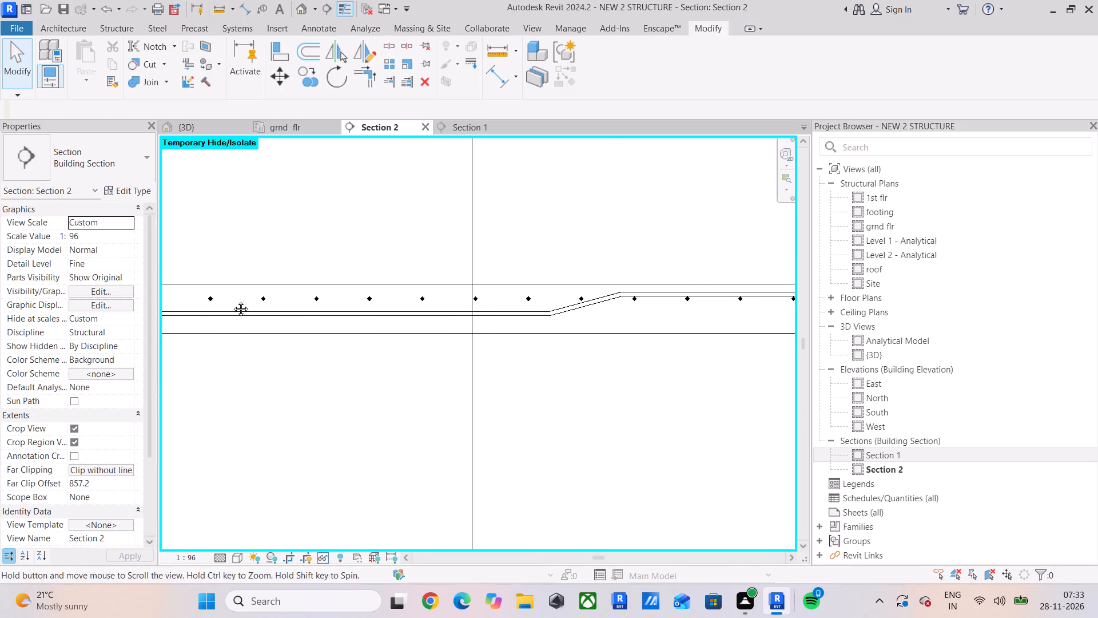
{"action": "middle_click_drag", "start_coordinate": [232, 300], "coordinate": [301, 300]}
{"action": "left_click_drag", "start_coordinate": [217, 294], "coordinate": [461, 304], "text": "ctrl"}
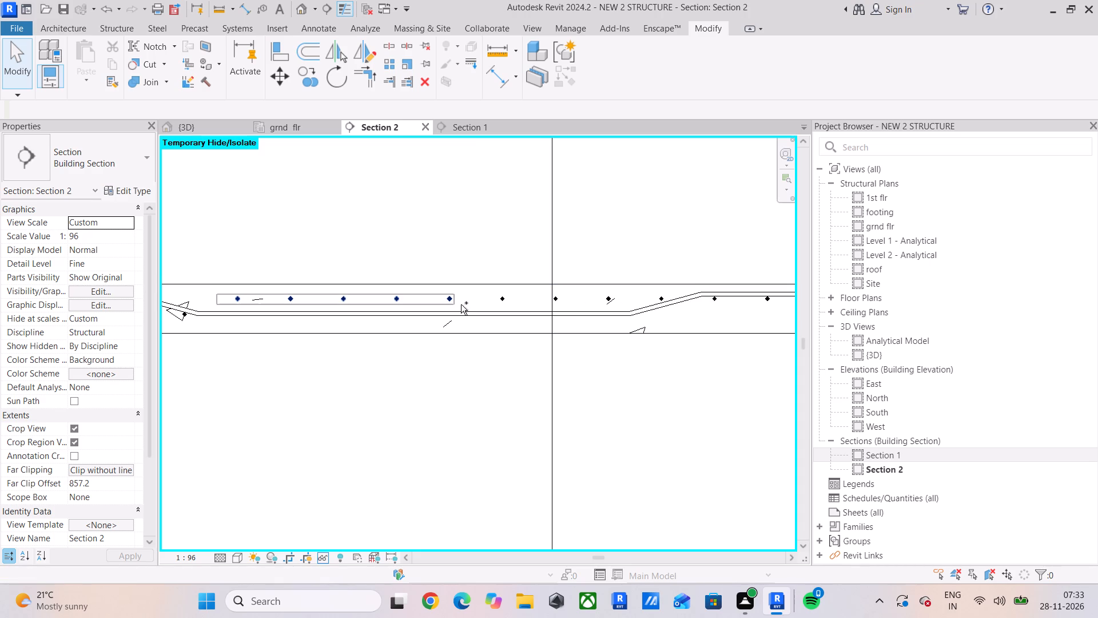
{"action": "left_click_drag", "start_coordinate": [461, 304], "coordinate": [623, 303], "text": "ctrl"}
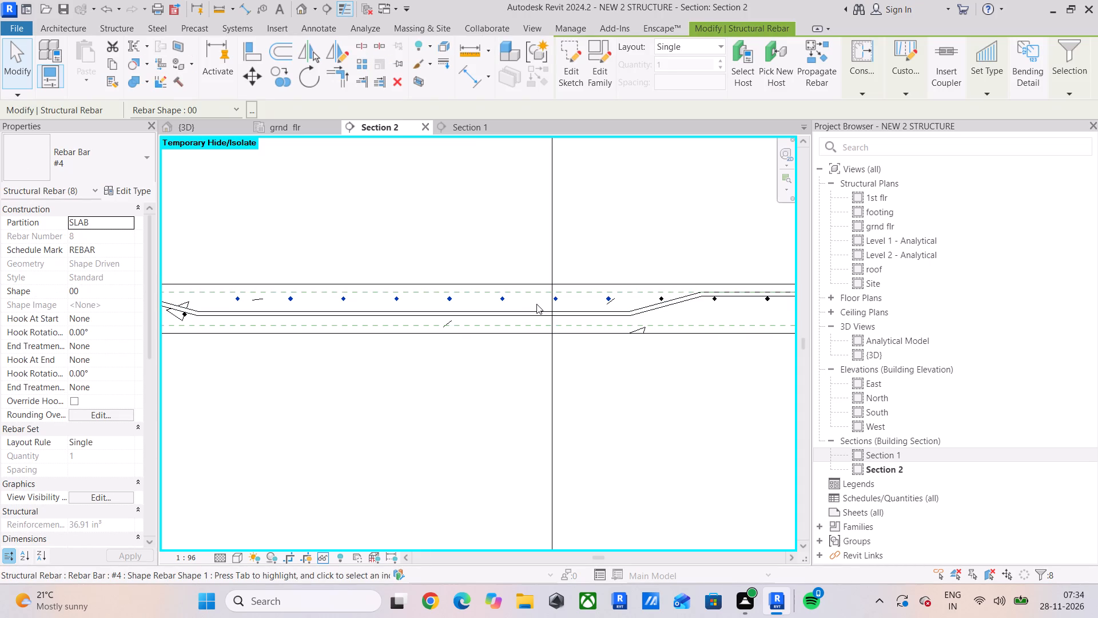
{"action": "key", "text": "Down"}
{"action": "key", "text": "Down"}
{"action": "key", "text": "Down"}
{"action": "key", "text": "Down"}
{"action": "key", "text": "Down"}
{"action": "key", "text": "Down"}
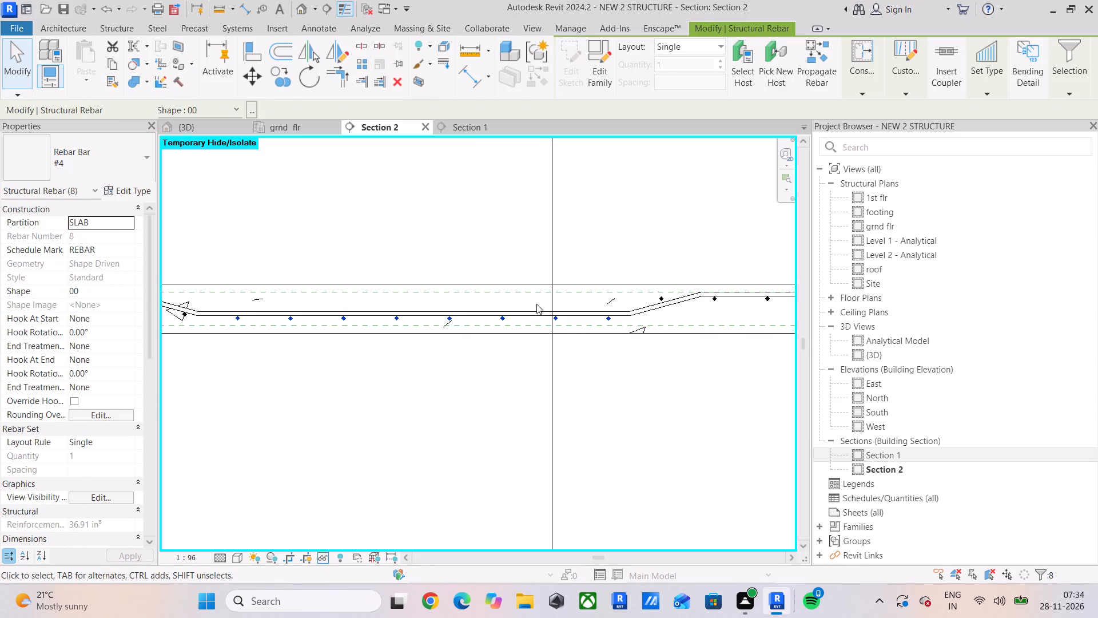
{"action": "scroll", "coordinate": [536, 302], "scroll_direction": "up", "scroll_amount": 16}
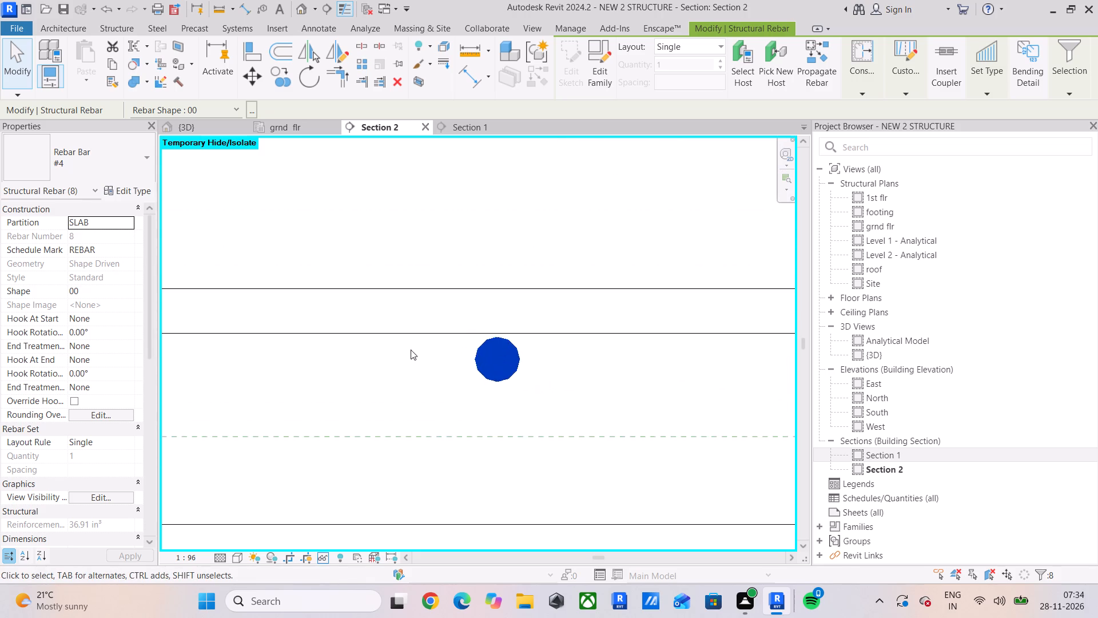
{"action": "scroll", "coordinate": [411, 350], "scroll_direction": "up", "scroll_amount": 5}
{"action": "key", "text": "Up"}
{"action": "key", "text": "Up"}
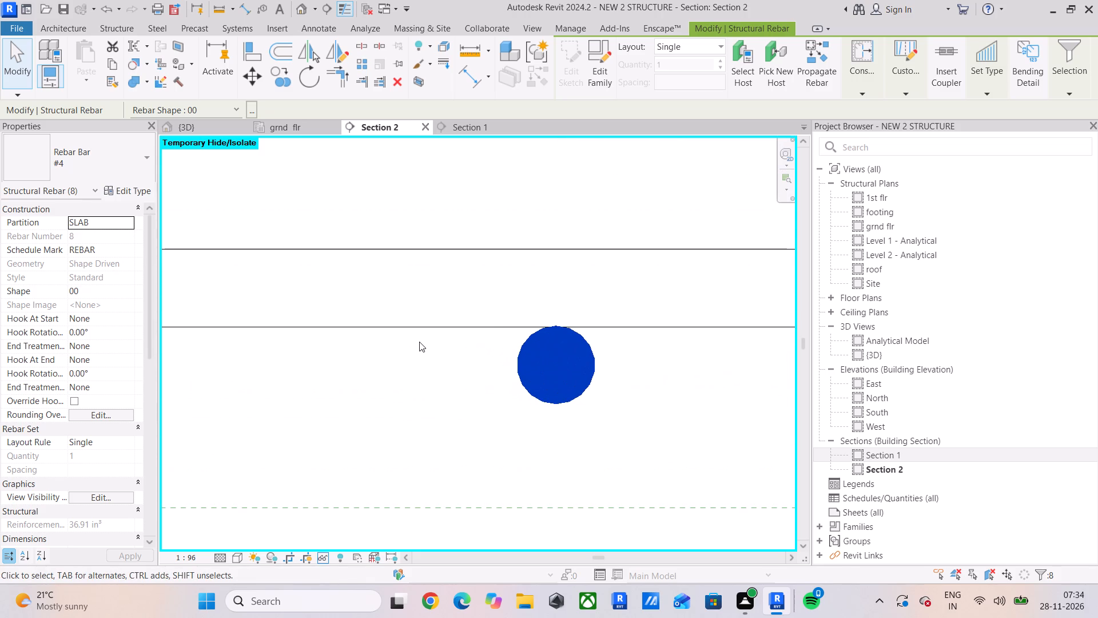
Nudge the eight selected straight bars down once more against the underside of the bent bar's low run.
{"action": "key", "text": "Down"}
Lower the straight bar at the bent bar's other slope until it sits just beneath the sloped segment.
{"action": "scroll", "coordinate": [419, 342], "scroll_direction": "down", "scroll_amount": 5}
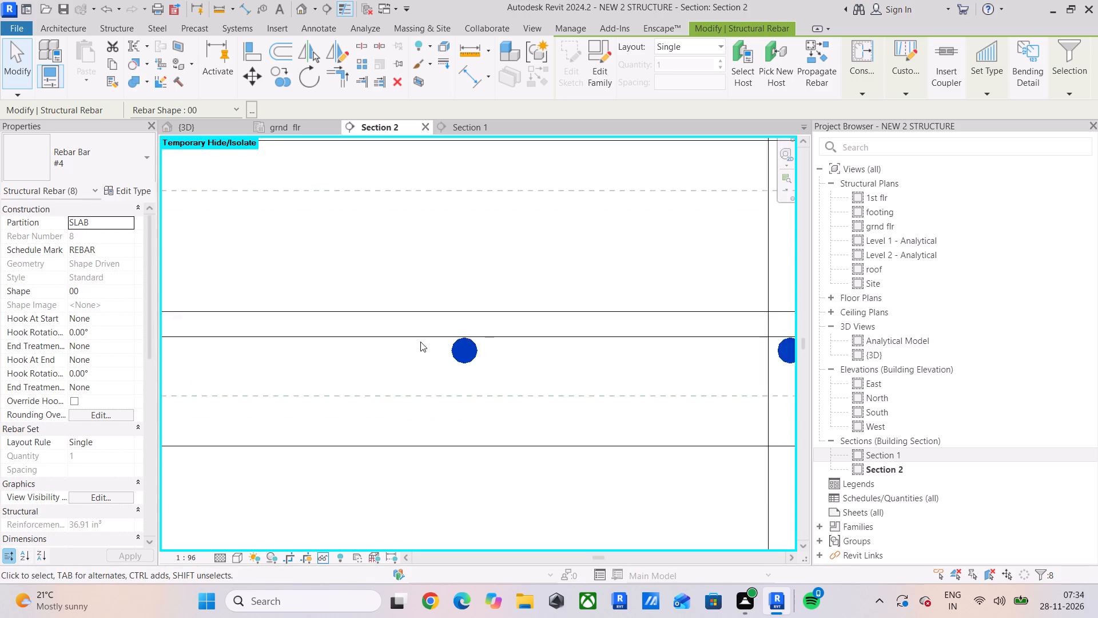
{"action": "scroll", "coordinate": [420, 342], "scroll_direction": "down", "scroll_amount": 16}
{"action": "middle_click_drag", "start_coordinate": [546, 353], "coordinate": [288, 374]}
{"action": "scroll", "coordinate": [397, 344], "scroll_direction": "up", "scroll_amount": 10}
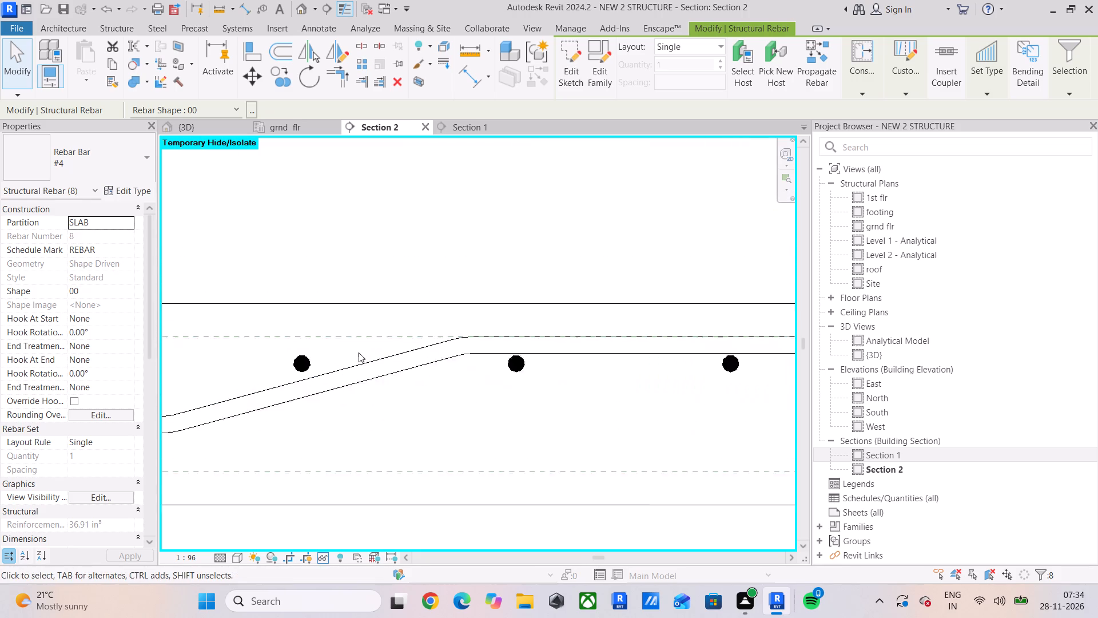
{"action": "scroll", "coordinate": [359, 352], "scroll_direction": "up", "scroll_amount": 1}
{"action": "left_click", "coordinate": [303, 361]}
{"action": "scroll", "coordinate": [303, 361], "scroll_direction": "down", "scroll_amount": 6}
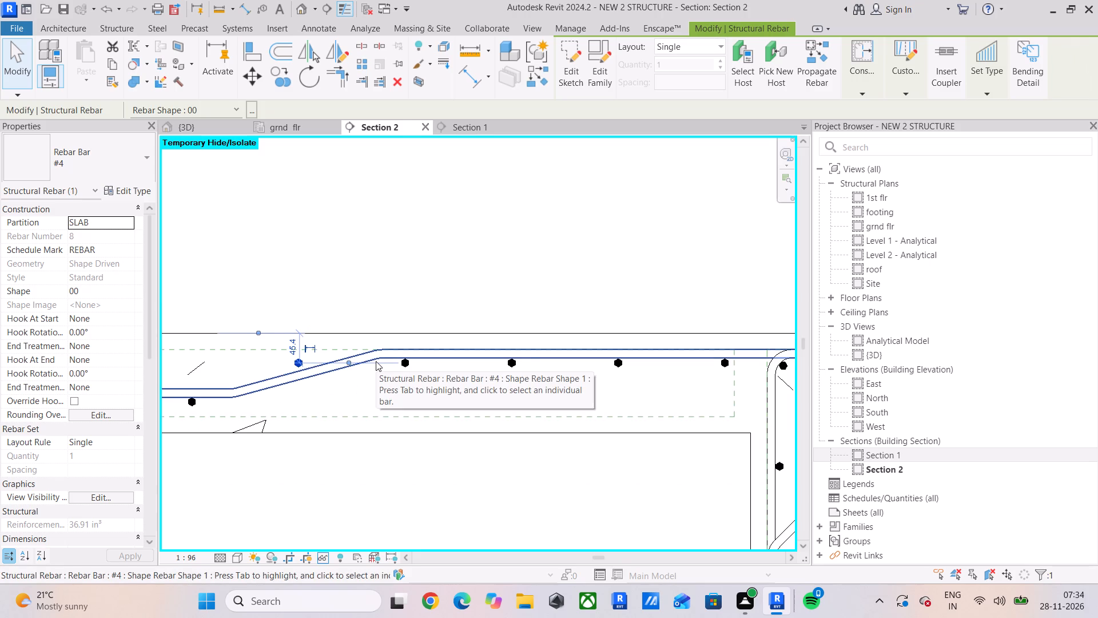
{"action": "key", "text": "Down"}
{"action": "key", "text": "Down"}
{"action": "key", "text": "Down"}
{"action": "key", "text": "Down"}
{"action": "key", "text": "Down"}
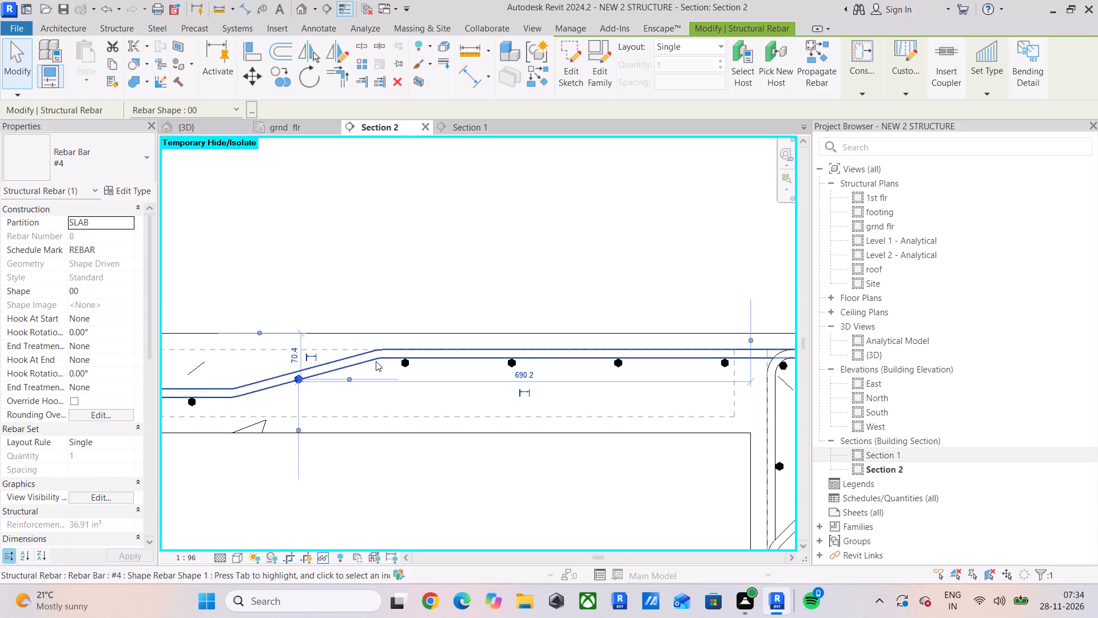
{"action": "key", "text": "Down"}
{"action": "scroll", "coordinate": [321, 370], "scroll_direction": "up", "scroll_amount": 14}
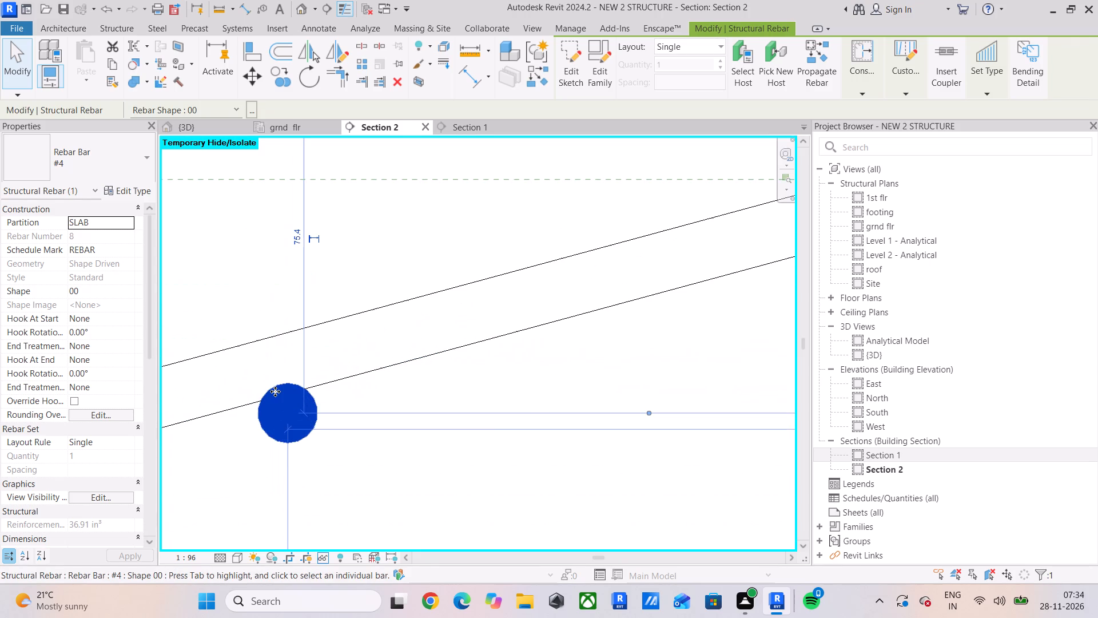
{"action": "key", "text": "Down"}
{"action": "key", "text": "Down"}
{"action": "key", "text": "Down"}
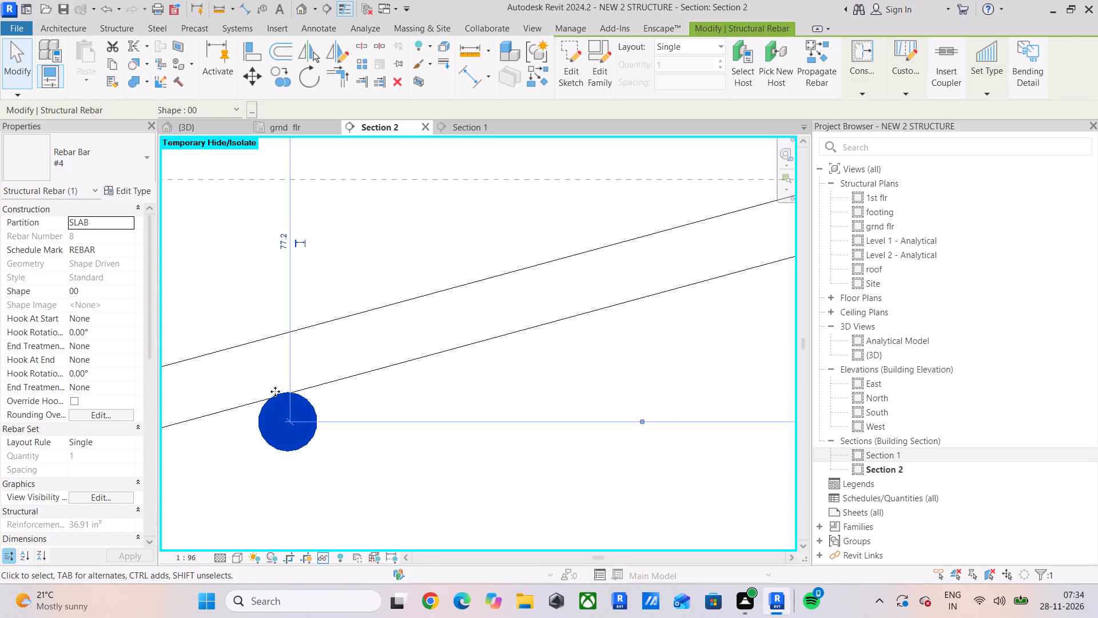
{"action": "key", "text": "Down"}
{"action": "left_click", "coordinate": [664, 375]}
Check all straight bars along the bent bar in Section 2 for their fit beneath its runs and slopes.
{"action": "scroll", "coordinate": [664, 375], "scroll_direction": "down", "scroll_amount": 2}
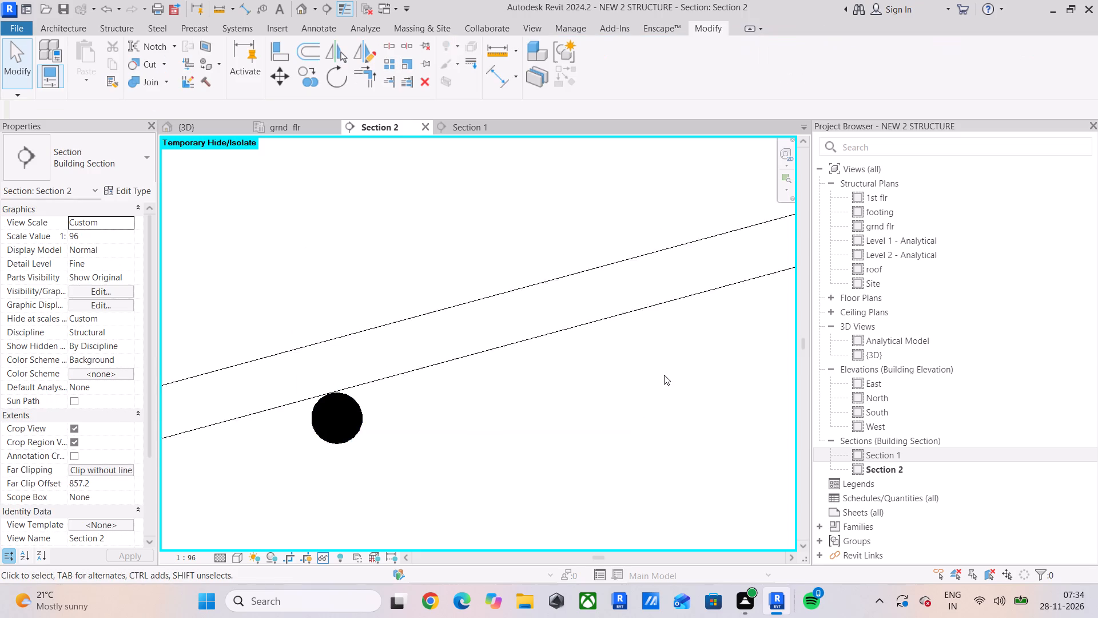
{"action": "scroll", "coordinate": [664, 375], "scroll_direction": "down", "scroll_amount": 15}
{"action": "middle_click_drag", "start_coordinate": [665, 390], "coordinate": [582, 401]}
{"action": "scroll", "coordinate": [610, 381], "scroll_direction": "up", "scroll_amount": 5}
{"action": "scroll", "coordinate": [612, 373], "scroll_direction": "down", "scroll_amount": 4}
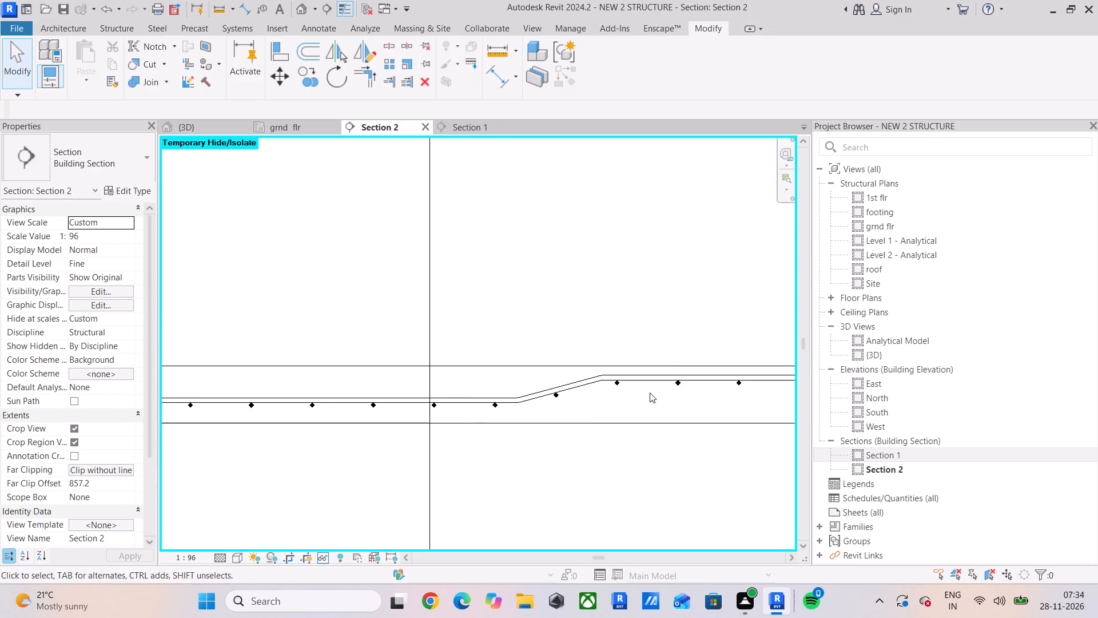
{"action": "scroll", "coordinate": [650, 393], "scroll_direction": "down", "scroll_amount": 5}
{"action": "middle_click_drag", "start_coordinate": [596, 398], "coordinate": [371, 398]}
{"action": "scroll", "coordinate": [510, 397], "scroll_direction": "up", "scroll_amount": 5}
{"action": "scroll", "coordinate": [510, 396], "scroll_direction": "down", "scroll_amount": 5}
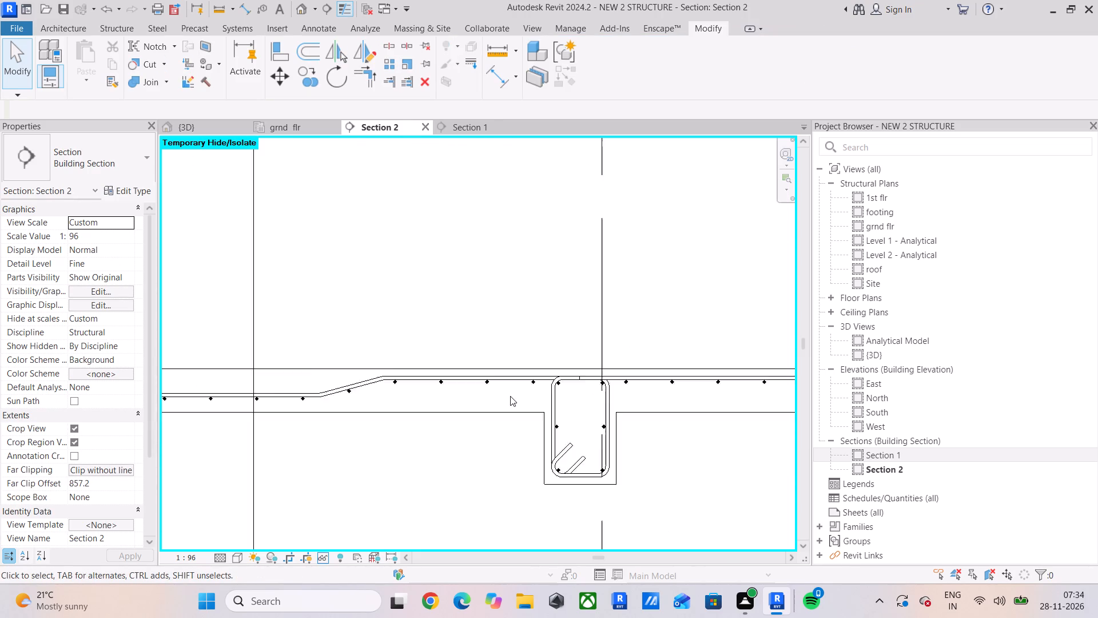
{"action": "scroll", "coordinate": [510, 396], "scroll_direction": "down", "scroll_amount": 3}
{"action": "middle_click_drag", "start_coordinate": [510, 396], "coordinate": [631, 394]}
{"action": "scroll", "coordinate": [496, 406], "scroll_direction": "down", "scroll_amount": 3}
{"action": "scroll", "coordinate": [348, 390], "scroll_direction": "up", "scroll_amount": 5}
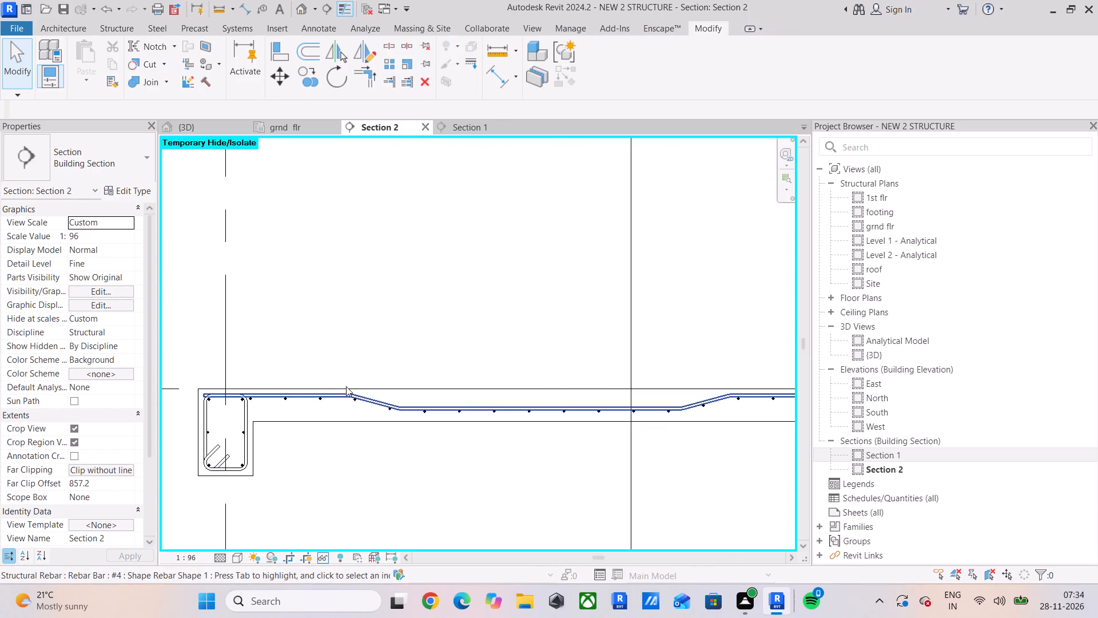
{"action": "scroll", "coordinate": [354, 433], "scroll_direction": "up", "scroll_amount": 4}
{"action": "scroll", "coordinate": [400, 391], "scroll_direction": "up", "scroll_amount": 5}
{"action": "scroll", "coordinate": [401, 391], "scroll_direction": "down", "scroll_amount": 5}
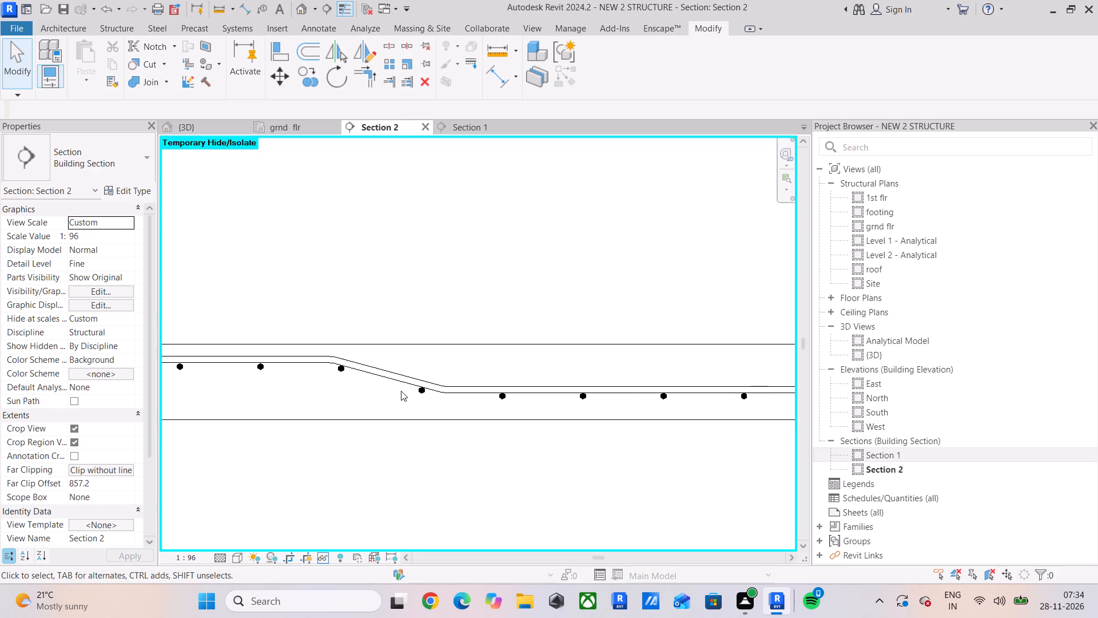
{"action": "scroll", "coordinate": [401, 391], "scroll_direction": "down", "scroll_amount": 7}
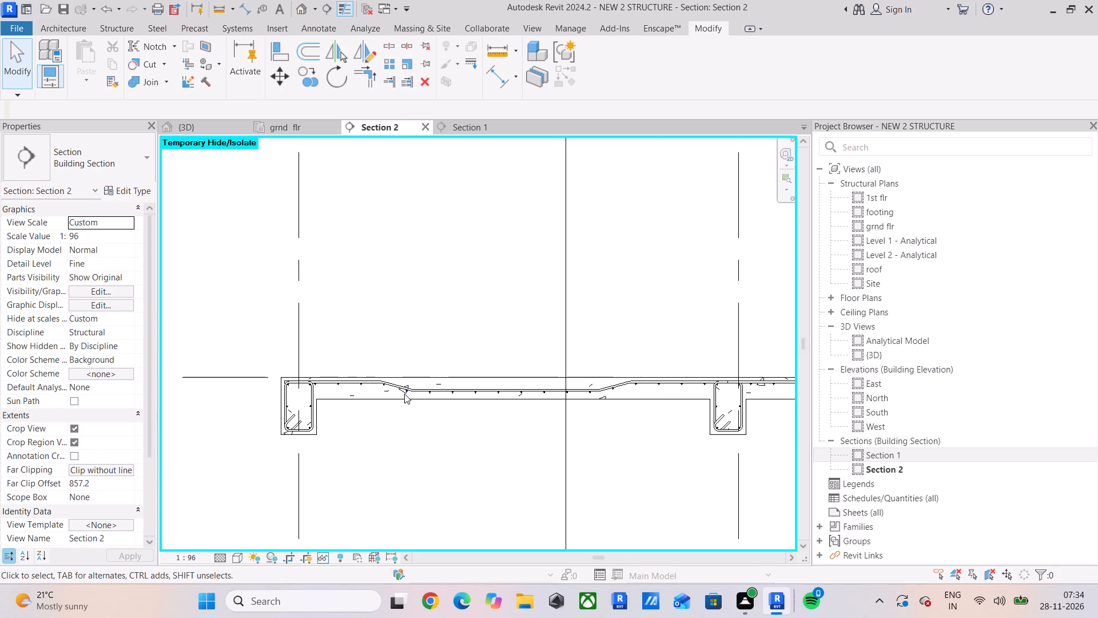
{"action": "scroll", "coordinate": [503, 423], "scroll_direction": "up", "scroll_amount": 4}
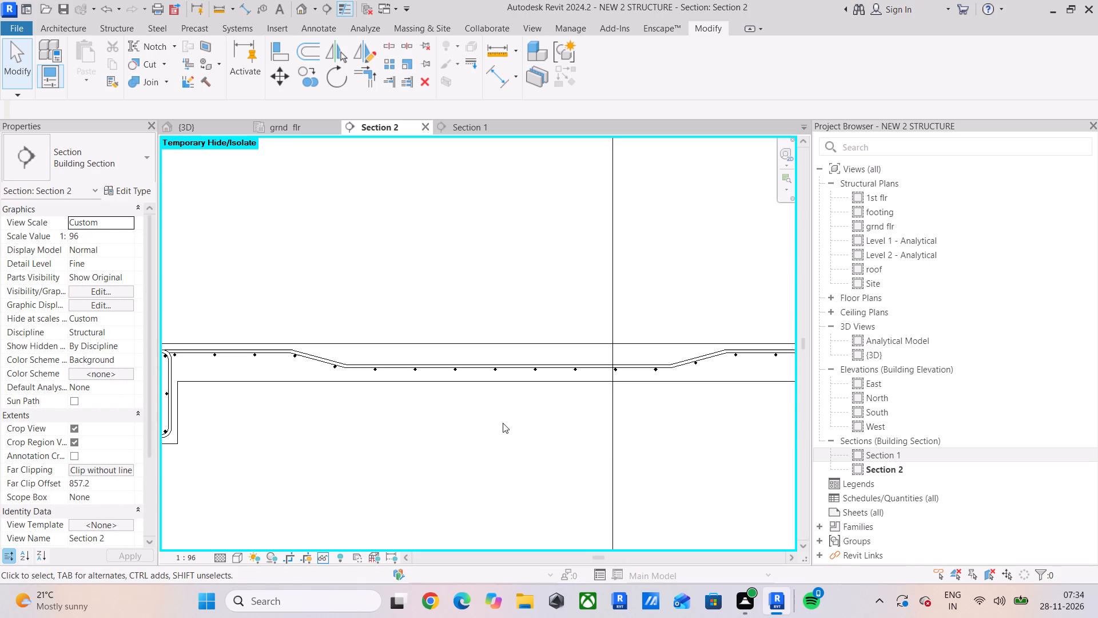
{"action": "scroll", "coordinate": [503, 423], "scroll_direction": "down", "scroll_amount": 4}
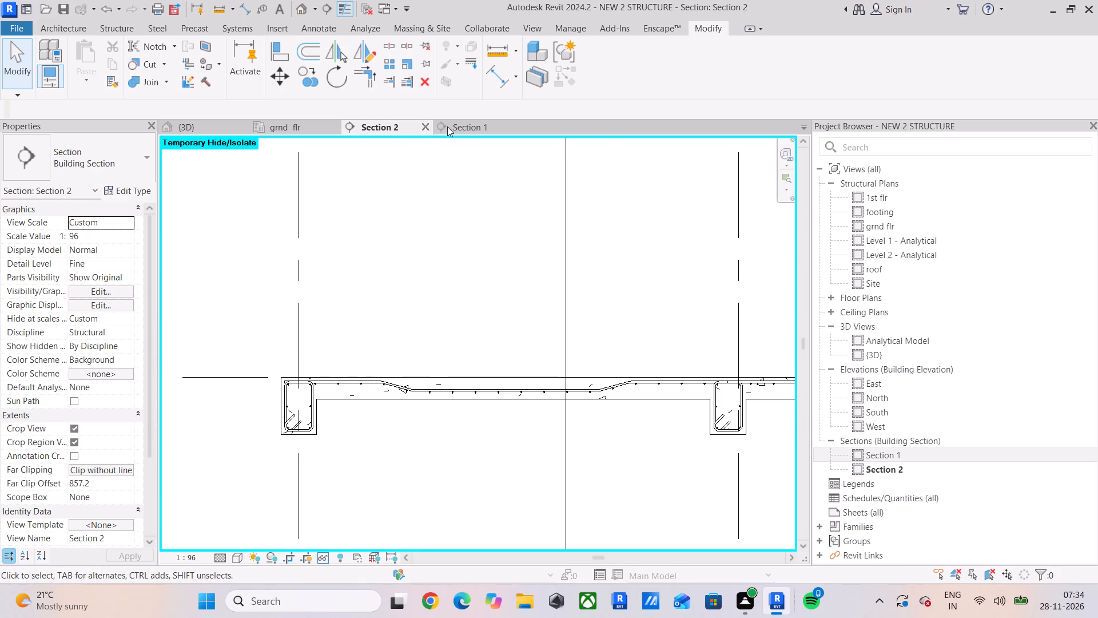
Examine in Section 1 how far a straight slab bar extends across the beams of the adjoining slab bays.
{"action": "left_click", "coordinate": [471, 125]}
{"action": "scroll", "coordinate": [462, 249], "scroll_direction": "down", "scroll_amount": 9}
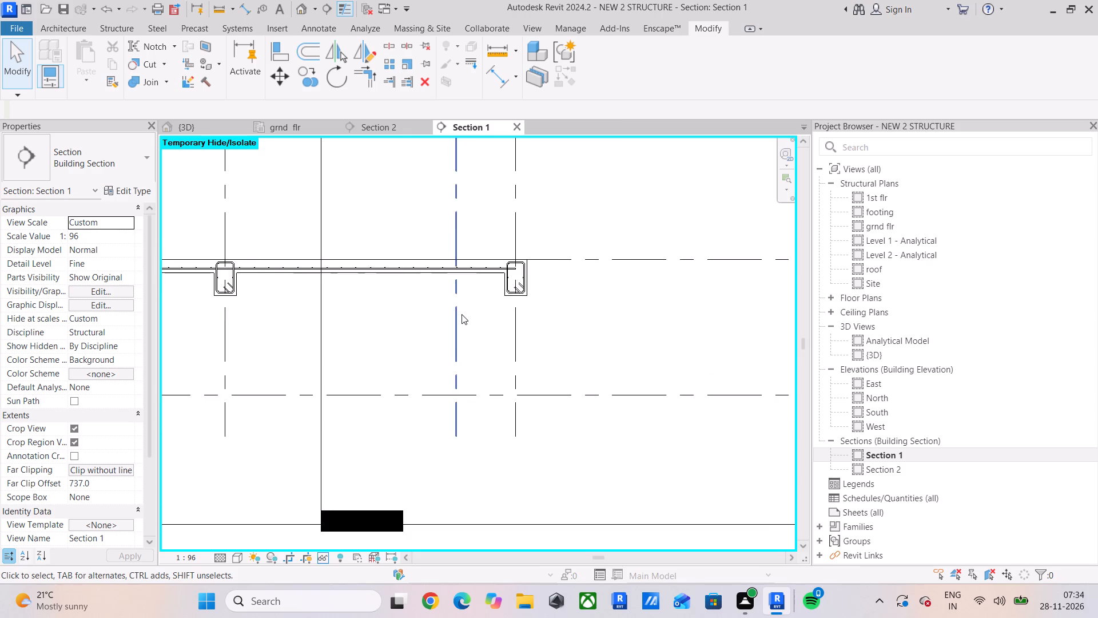
{"action": "middle_click_drag", "start_coordinate": [462, 314], "coordinate": [612, 336]}
{"action": "scroll", "coordinate": [229, 283], "scroll_direction": "up", "scroll_amount": 3}
{"action": "scroll", "coordinate": [308, 298], "scroll_direction": "up", "scroll_amount": 5}
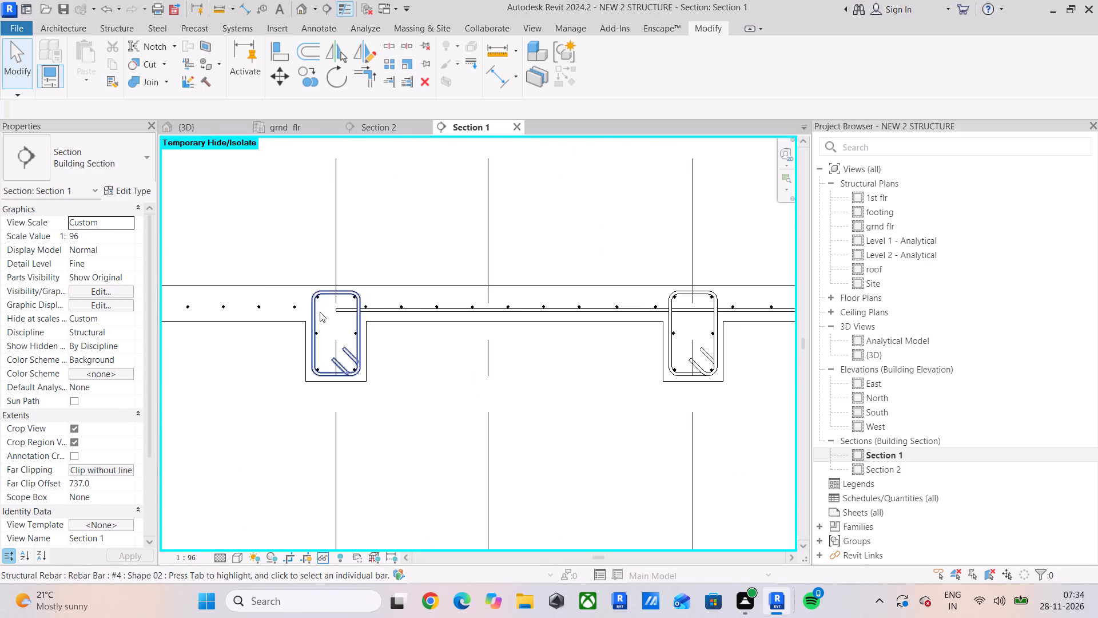
{"action": "middle_click_drag", "start_coordinate": [323, 316], "coordinate": [459, 338]}
{"action": "left_click", "coordinate": [536, 338]}
{"action": "scroll", "coordinate": [525, 335], "scroll_direction": "down", "scroll_amount": 5}
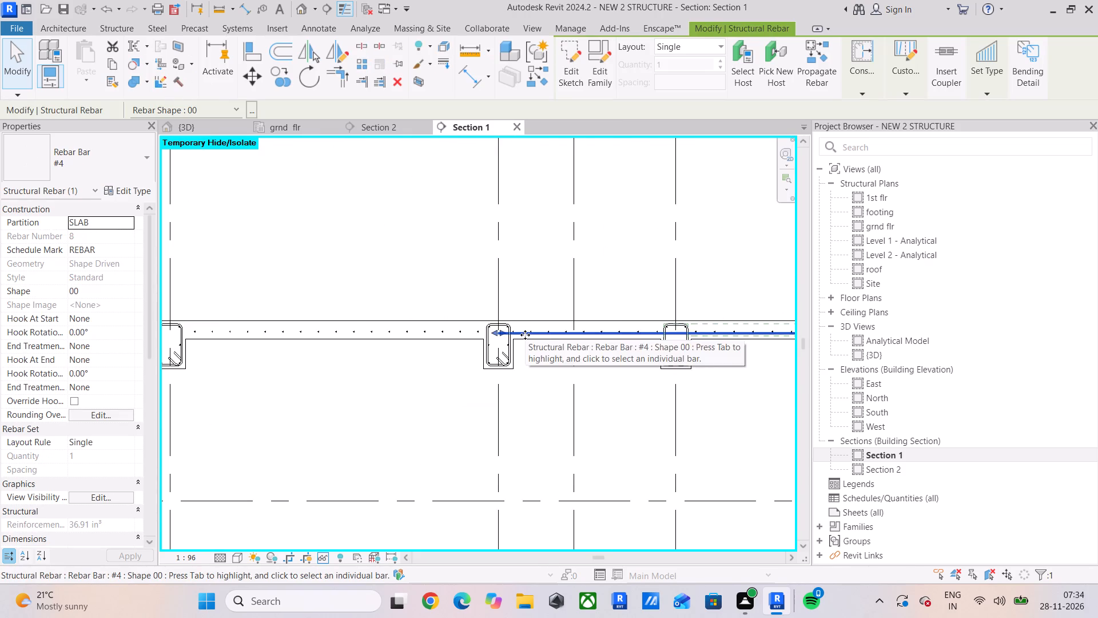
{"action": "scroll", "coordinate": [285, 301], "scroll_direction": "down", "scroll_amount": 4}
{"action": "middle_click_drag", "start_coordinate": [302, 302], "coordinate": [289, 305]}
{"action": "scroll", "coordinate": [369, 315], "scroll_direction": "up", "scroll_amount": 4}
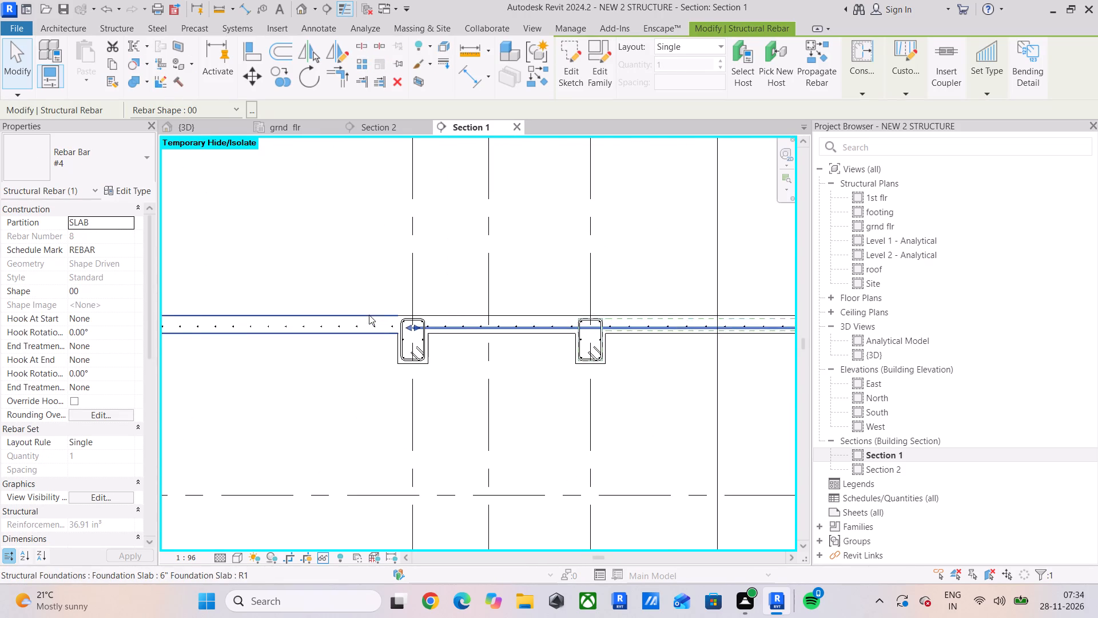
{"action": "scroll", "coordinate": [517, 320], "scroll_direction": "up", "scroll_amount": 5}
{"action": "middle_click_drag", "start_coordinate": [519, 319], "coordinate": [234, 320]}
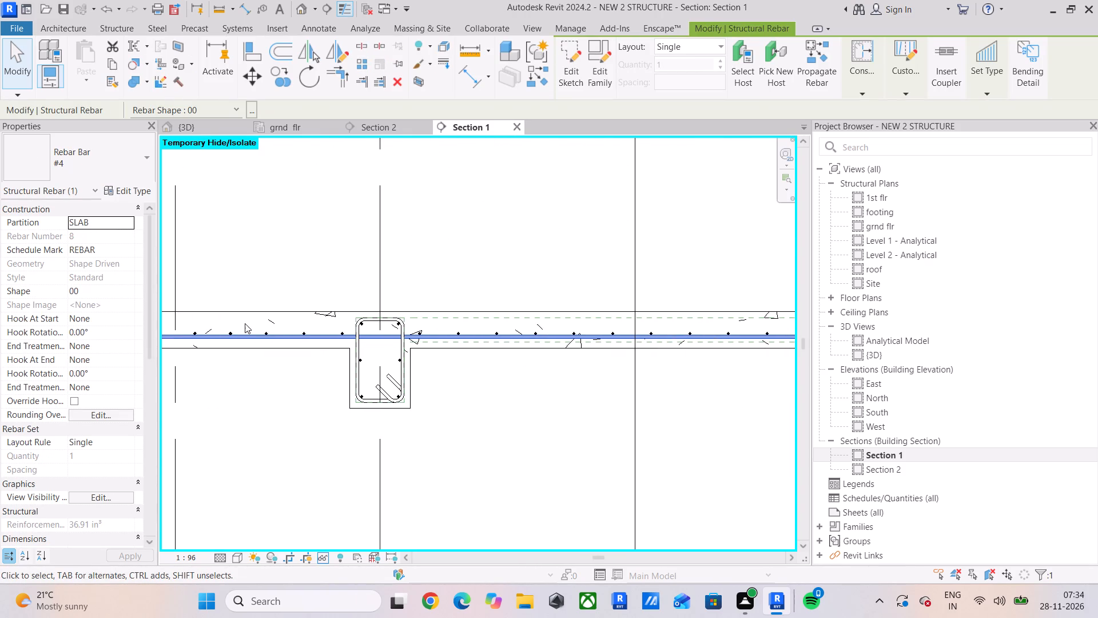
{"action": "scroll", "coordinate": [264, 330], "scroll_direction": "down", "scroll_amount": 9}
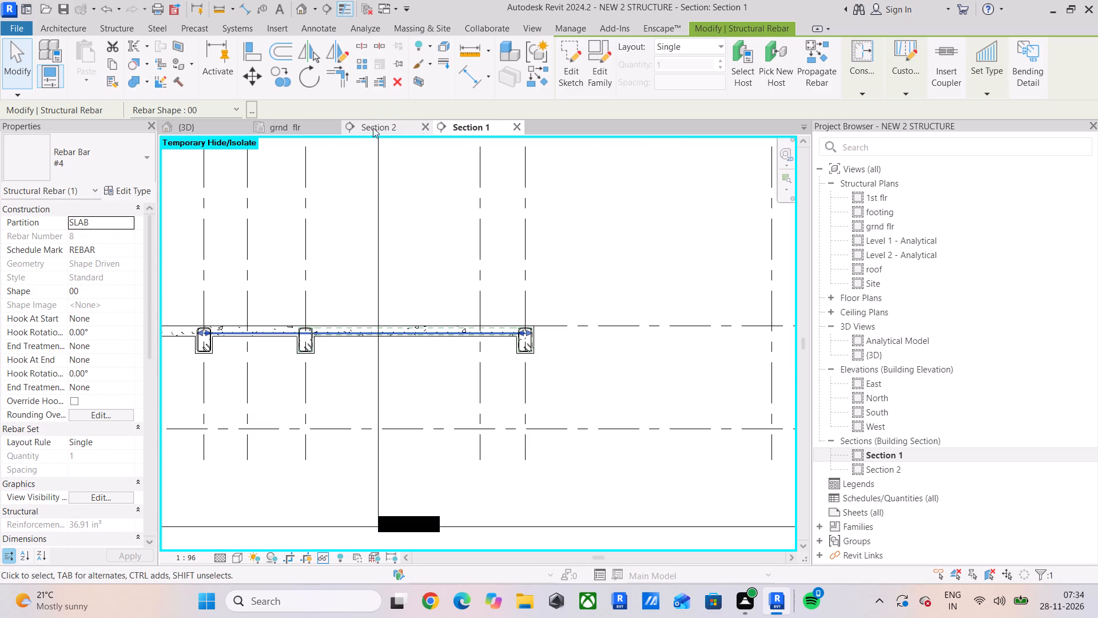
On the grnd flr plan, align the upper end of the first long straight bar to the intermediate beam's centre line.
{"action": "left_click", "coordinate": [286, 128]}
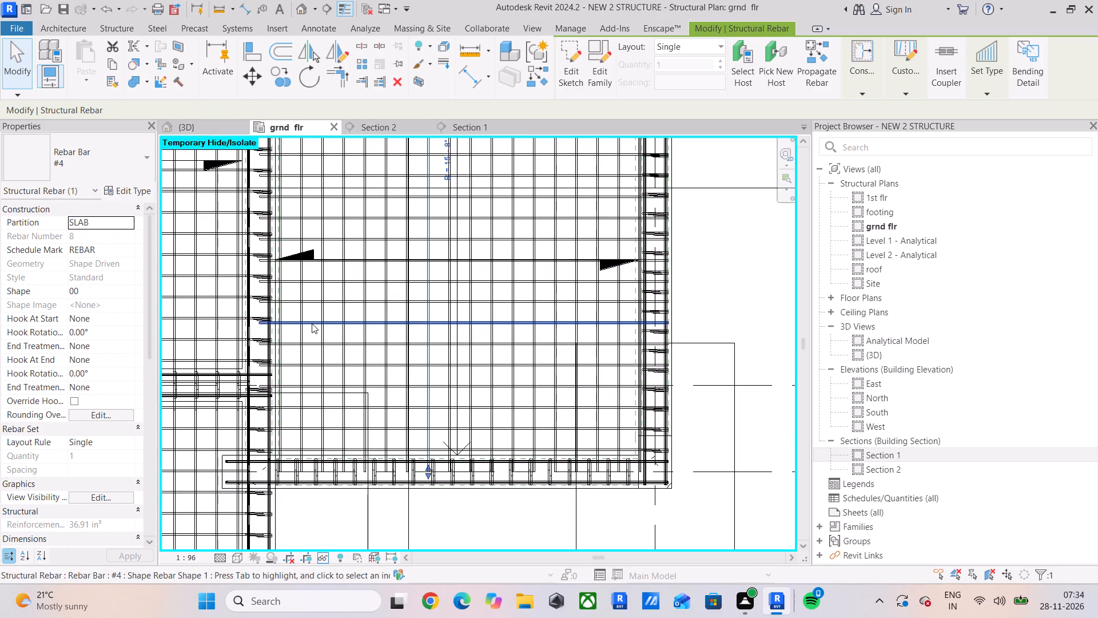
{"action": "scroll", "coordinate": [312, 326], "scroll_direction": "down", "scroll_amount": 4}
{"action": "middle_click_drag", "start_coordinate": [348, 332], "coordinate": [366, 465]}
{"action": "scroll", "coordinate": [343, 260], "scroll_direction": "up", "scroll_amount": 3}
{"action": "middle_click_drag", "start_coordinate": [343, 259], "coordinate": [346, 306]}
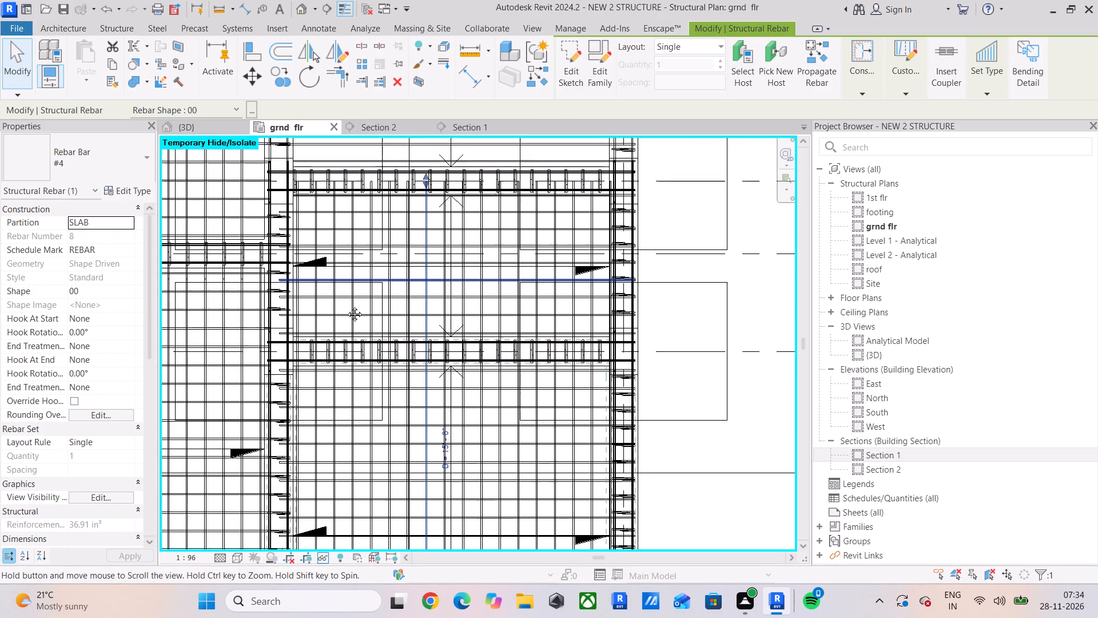
{"action": "middle_click_drag", "start_coordinate": [346, 306], "coordinate": [352, 340]}
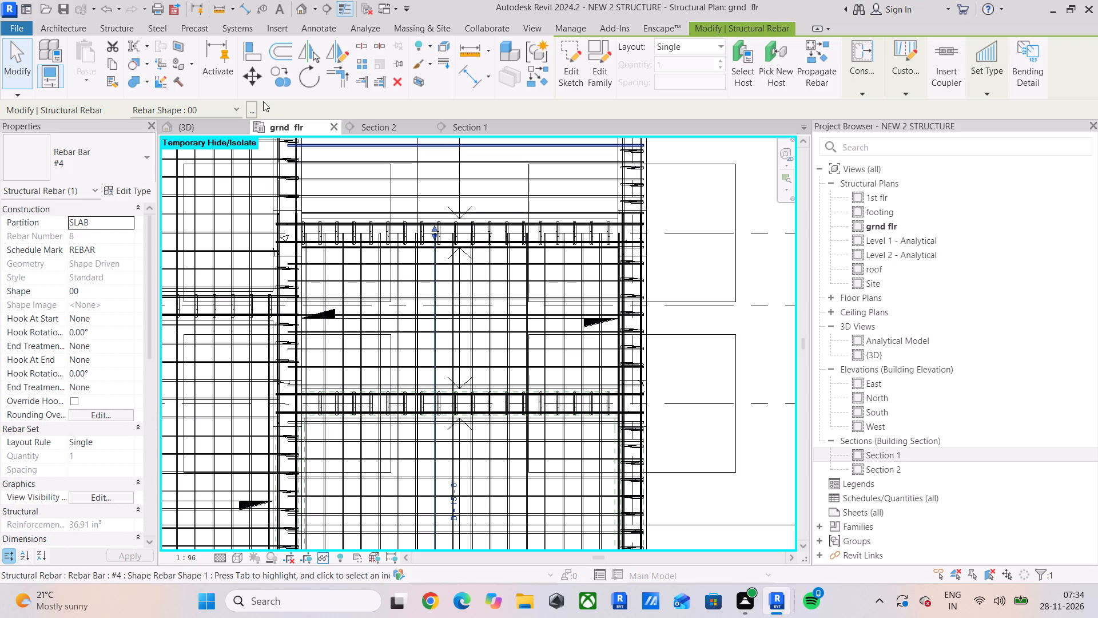
{"action": "left_click", "coordinate": [245, 46]}
{"action": "scroll", "coordinate": [320, 477], "scroll_direction": "up", "scroll_amount": 4}
{"action": "scroll", "coordinate": [309, 333], "scroll_direction": "up", "scroll_amount": 4}
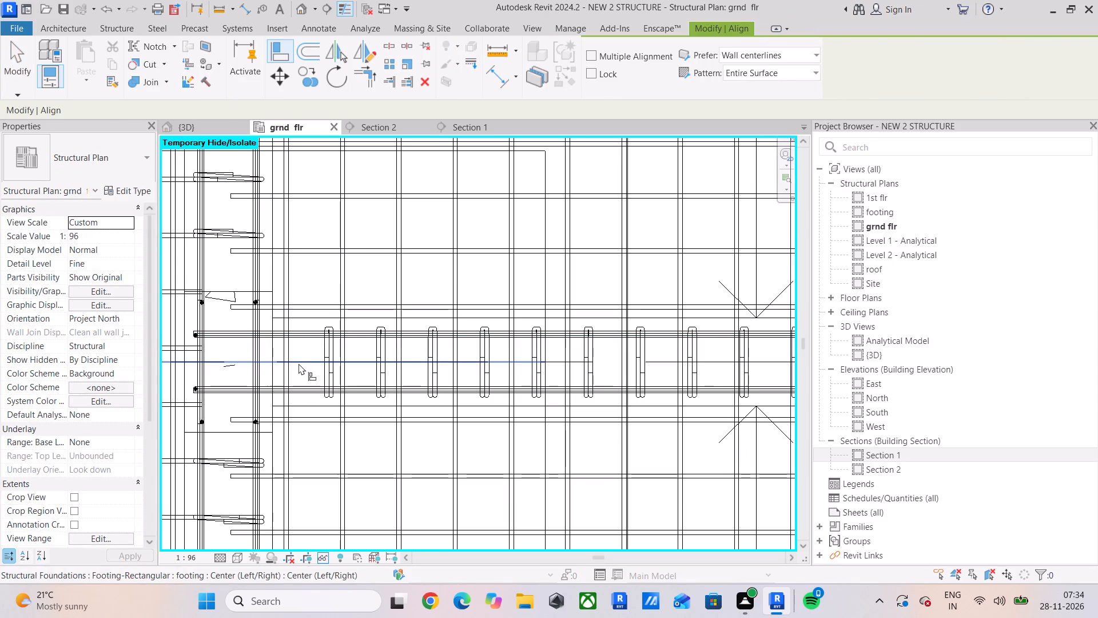
{"action": "left_click", "coordinate": [300, 363]}
{"action": "scroll", "coordinate": [319, 358], "scroll_direction": "down", "scroll_amount": 5}
{"action": "middle_click_drag", "start_coordinate": [348, 348], "coordinate": [357, 579]}
{"action": "scroll", "coordinate": [337, 342], "scroll_direction": "up", "scroll_amount": 4}
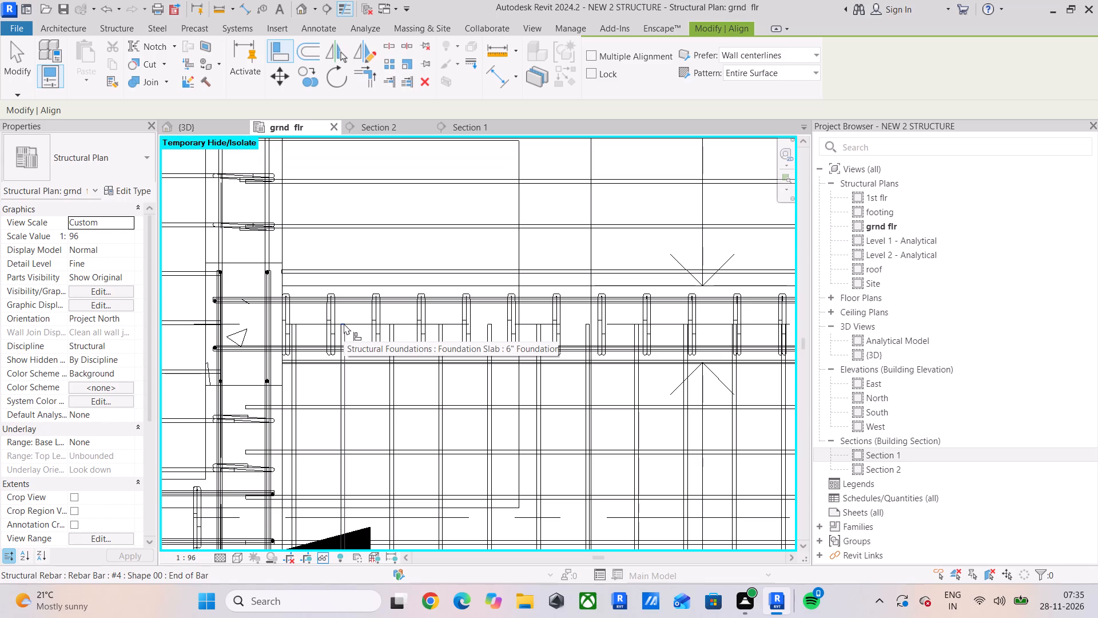
{"action": "left_click", "coordinate": [344, 323]}
Align the upper end of the second long straight bar to the intermediate beam's centre line.
{"action": "scroll", "coordinate": [344, 323], "scroll_direction": "down", "scroll_amount": 6}
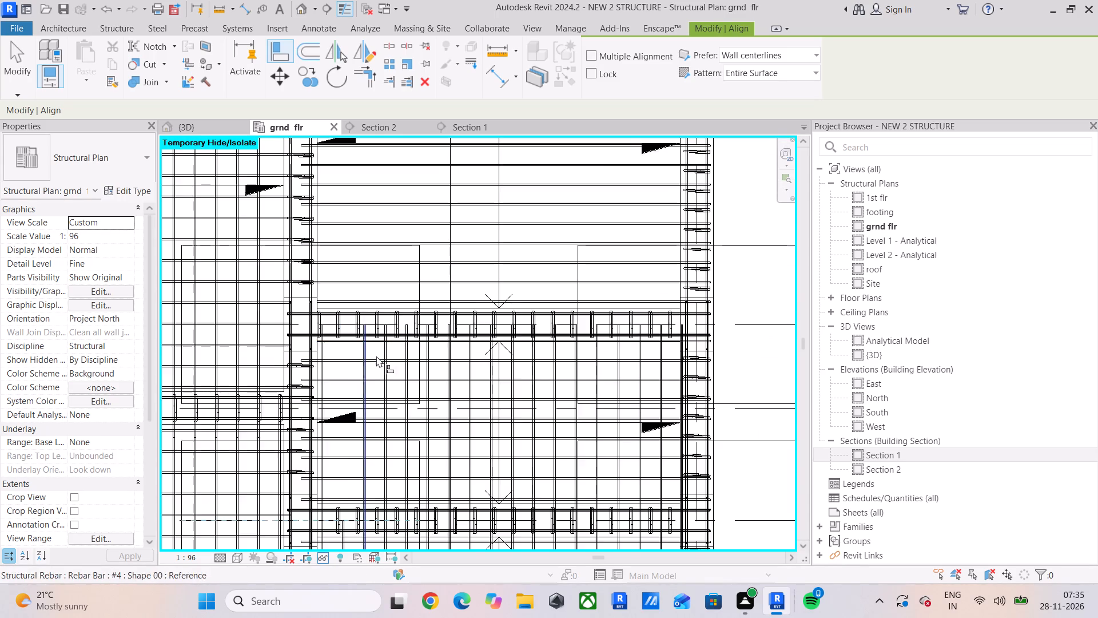
{"action": "middle_click_drag", "start_coordinate": [376, 356], "coordinate": [431, 148]}
{"action": "scroll", "coordinate": [411, 374], "scroll_direction": "down", "scroll_amount": 5}
{"action": "middle_click_drag", "start_coordinate": [408, 387], "coordinate": [436, 191]}
{"action": "middle_click_drag", "start_coordinate": [429, 279], "coordinate": [420, 422]}
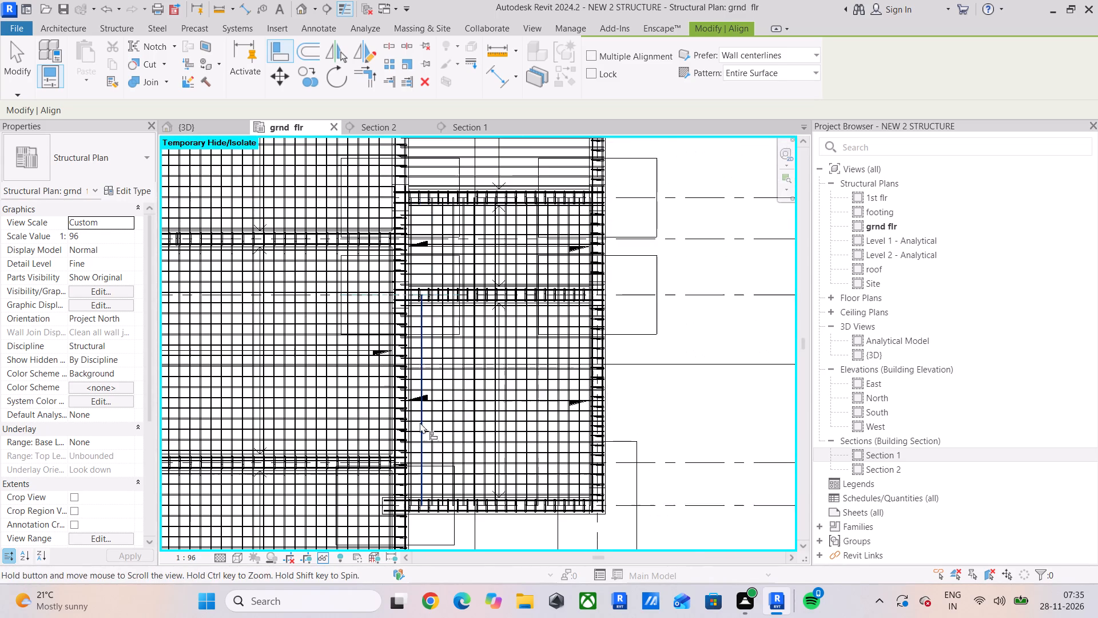
{"action": "scroll", "coordinate": [408, 272], "scroll_direction": "up", "scroll_amount": 6}
{"action": "scroll", "coordinate": [443, 368], "scroll_direction": "up", "scroll_amount": 4}
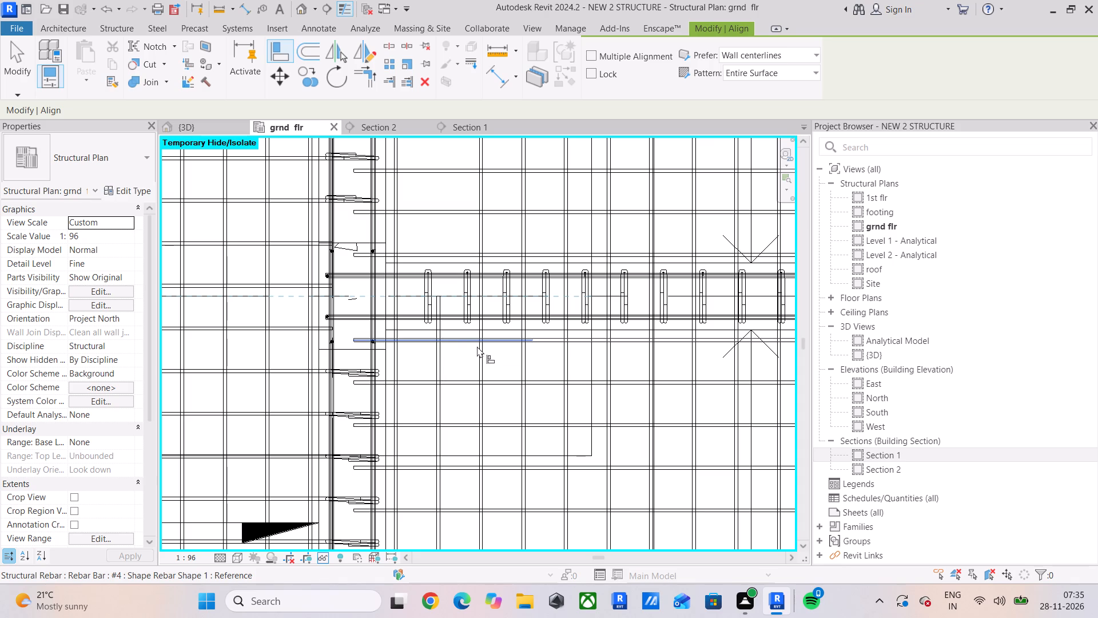
{"action": "middle_click_drag", "start_coordinate": [480, 307], "coordinate": [479, 494]}
{"action": "scroll", "coordinate": [472, 437], "scroll_direction": "down", "scroll_amount": 5}
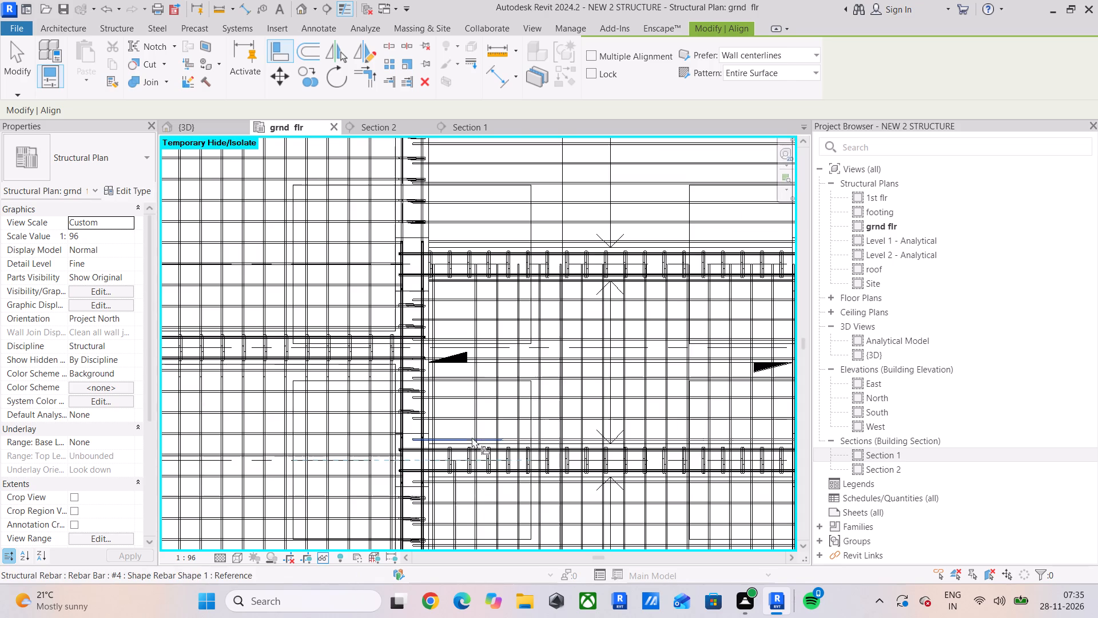
{"action": "scroll", "coordinate": [448, 470], "scroll_direction": "up", "scroll_amount": 5}
{"action": "left_click", "coordinate": [471, 451]}
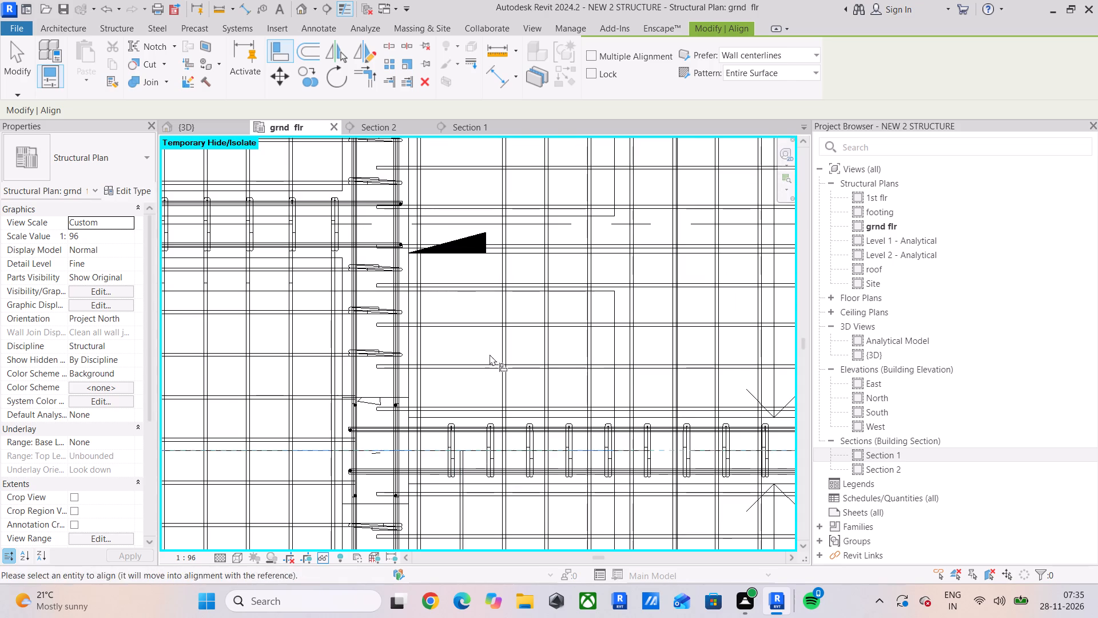
{"action": "scroll", "coordinate": [492, 327], "scroll_direction": "down", "scroll_amount": 5}
{"action": "middle_click_drag", "start_coordinate": [492, 335], "coordinate": [490, 414]}
{"action": "scroll", "coordinate": [499, 263], "scroll_direction": "up", "scroll_amount": 3}
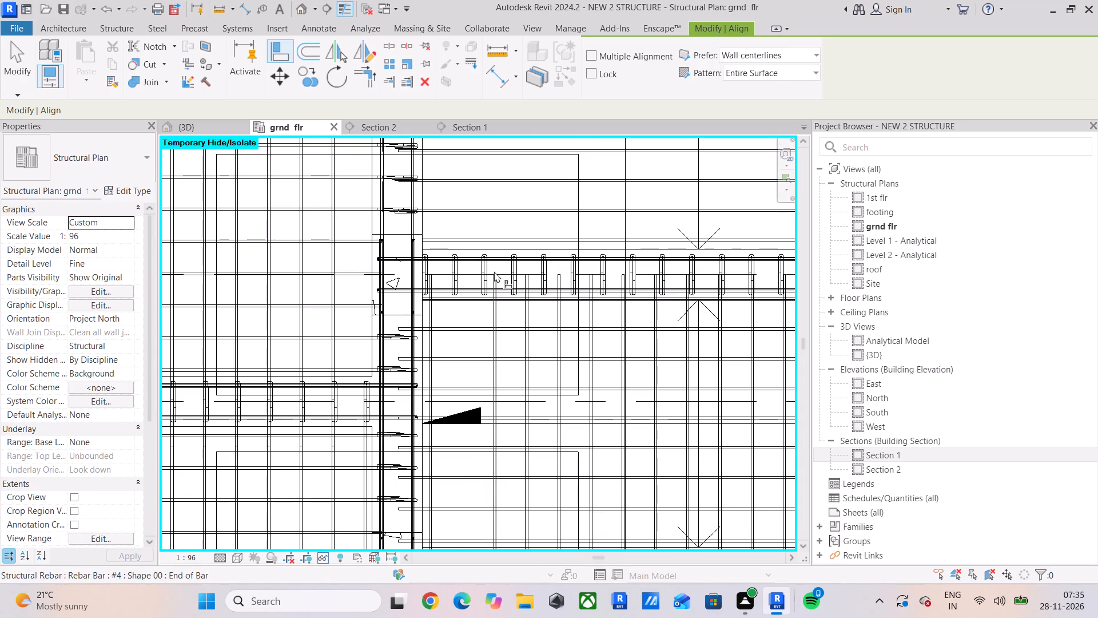
{"action": "left_click", "coordinate": [494, 271]}
Align the upper end of the third long straight bar to the intermediate beam's centre line.
{"action": "scroll", "coordinate": [514, 405], "scroll_direction": "down", "scroll_amount": 3}
{"action": "middle_click_drag", "start_coordinate": [516, 413], "coordinate": [463, 269]}
{"action": "scroll", "coordinate": [479, 376], "scroll_direction": "up", "scroll_amount": 4}
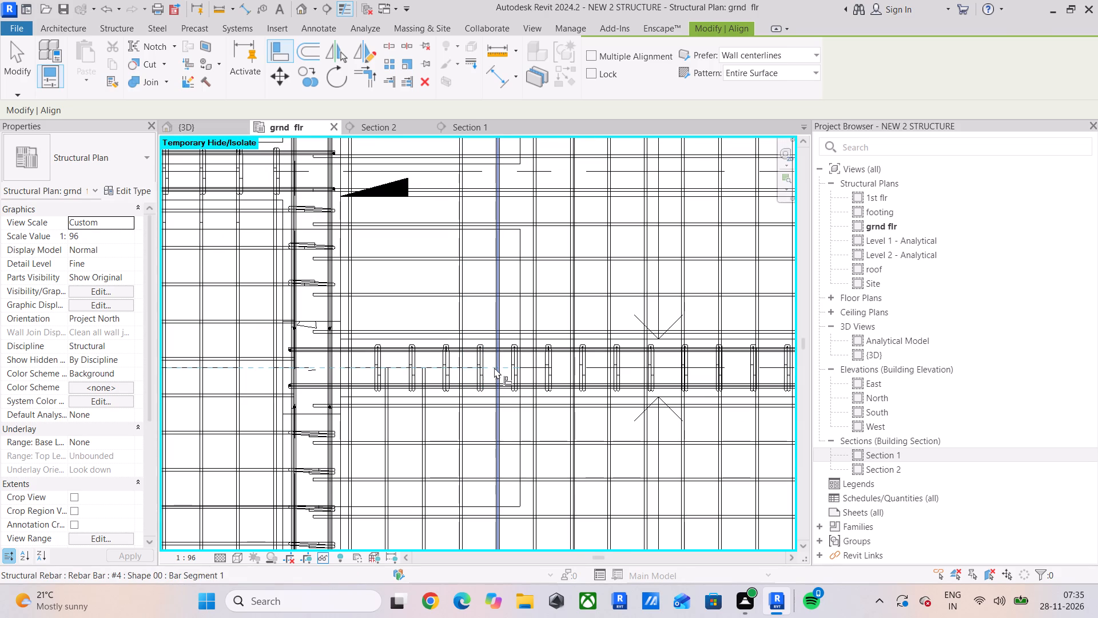
{"action": "left_click", "coordinate": [363, 369]}
{"action": "middle_click_drag", "start_coordinate": [407, 296], "coordinate": [409, 434]}
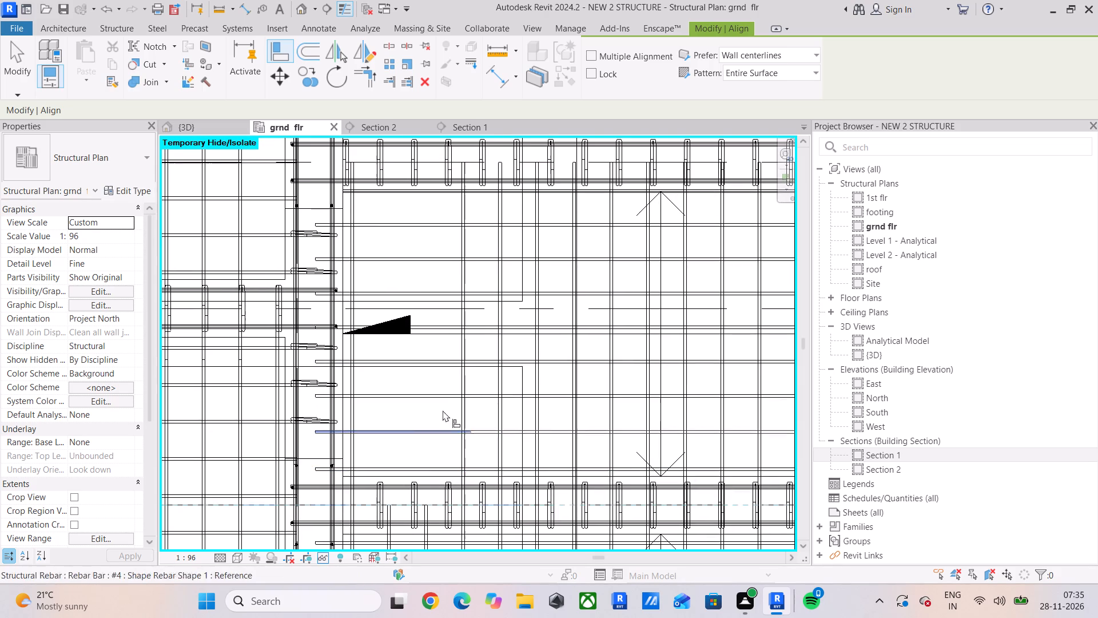
{"action": "left_click", "coordinate": [462, 164]}
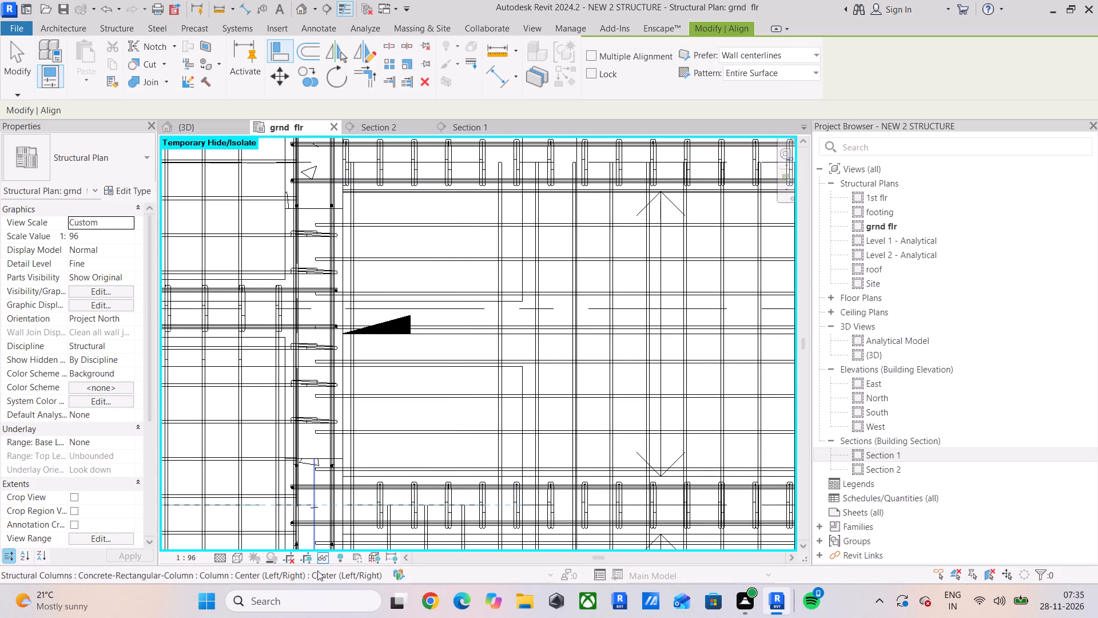
Align the upper ends of the next five long straight bars to the intermediate beam's centre line.
{"action": "left_click", "coordinate": [360, 506]}
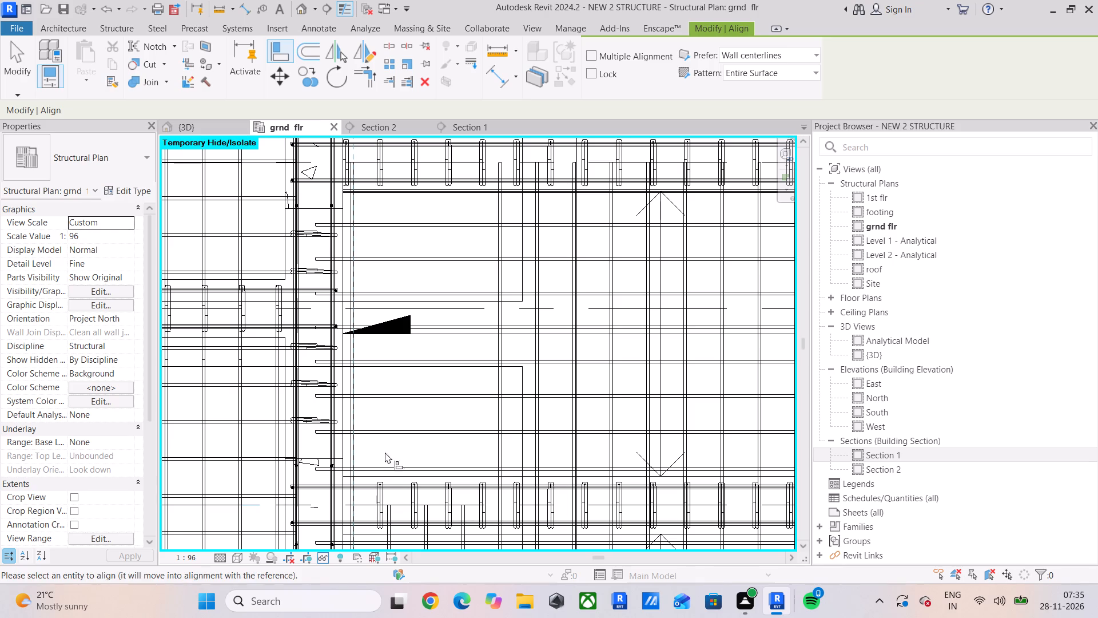
{"action": "left_click", "coordinate": [385, 449]}
{"action": "left_click", "coordinate": [364, 502]}
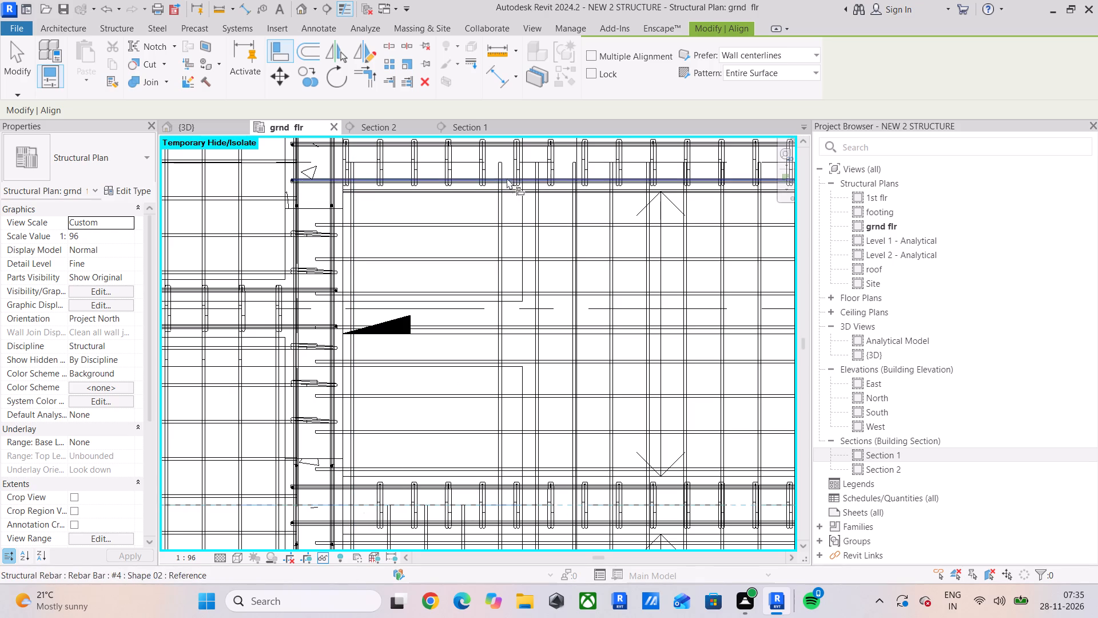
{"action": "left_click", "coordinate": [498, 163]}
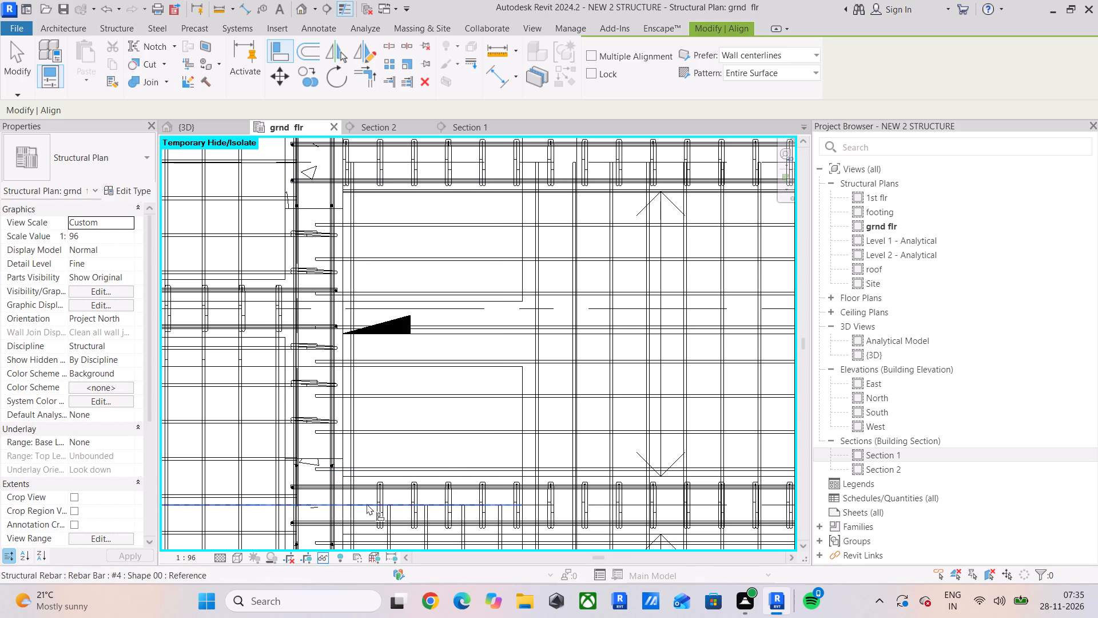
{"action": "left_click", "coordinate": [368, 504]}
{"action": "left_click", "coordinate": [539, 166]}
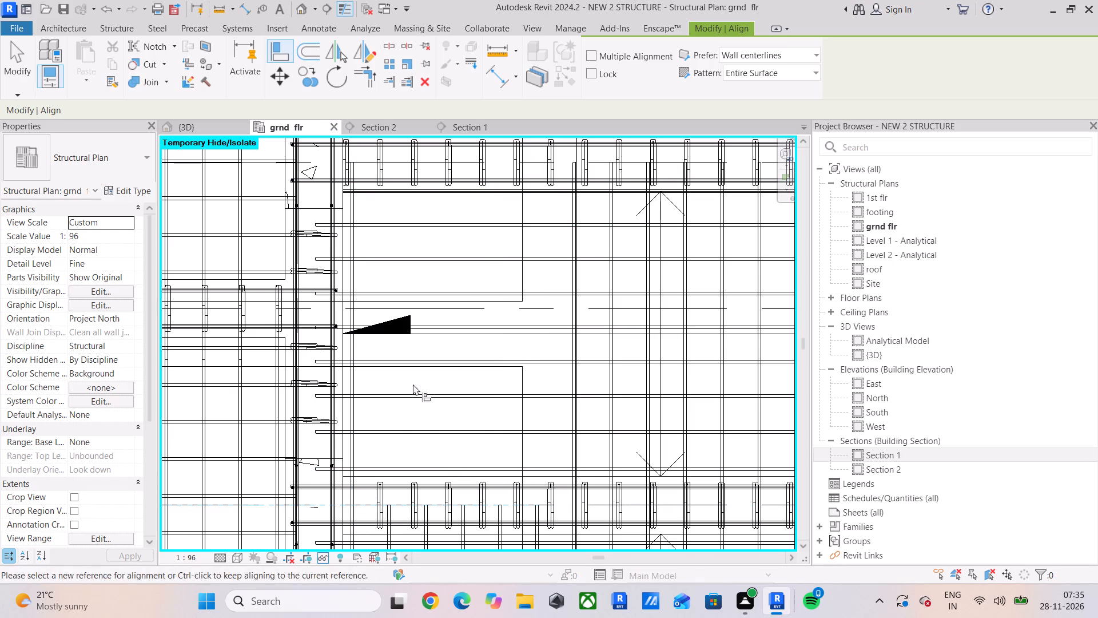
{"action": "left_click", "coordinate": [365, 505]}
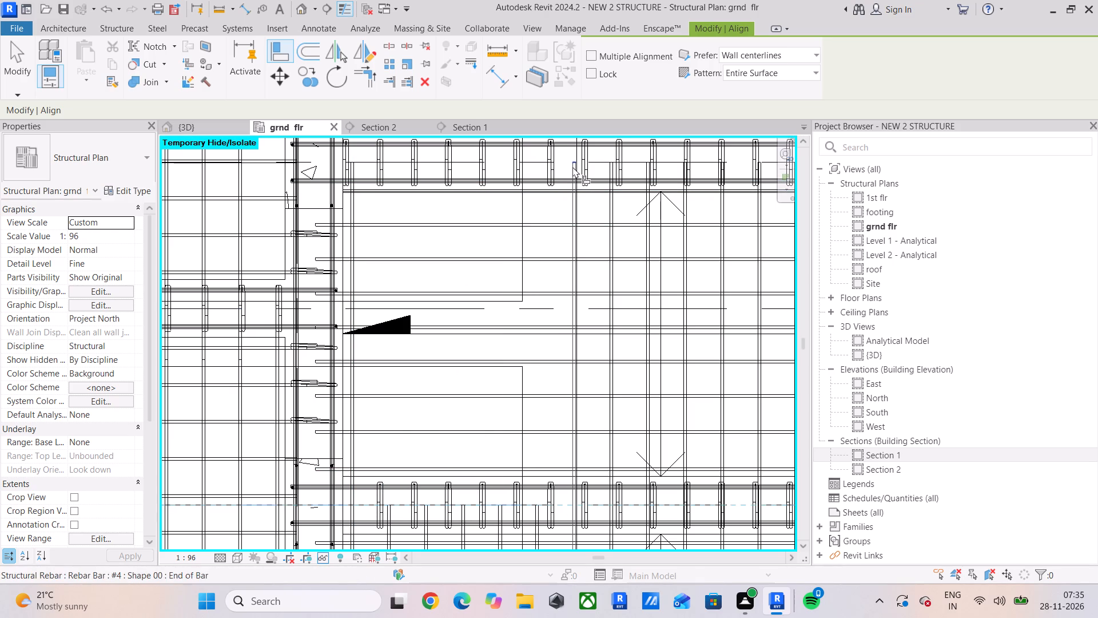
{"action": "left_click", "coordinate": [572, 167]}
{"action": "left_click", "coordinate": [364, 501]}
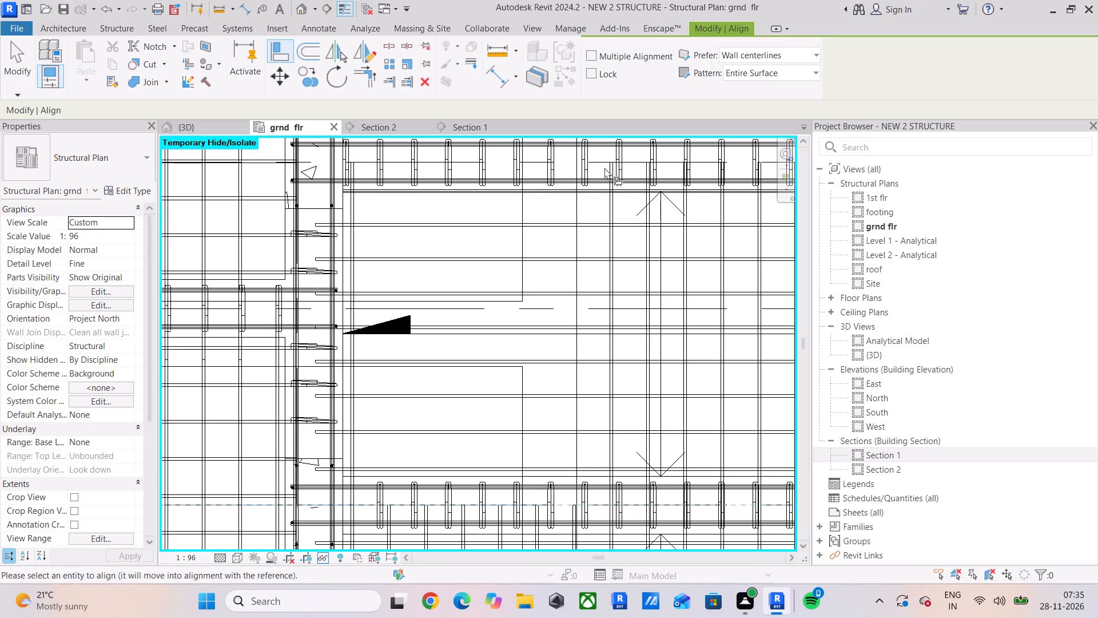
{"action": "left_click", "coordinate": [610, 162]}
{"action": "left_click", "coordinate": [367, 504]}
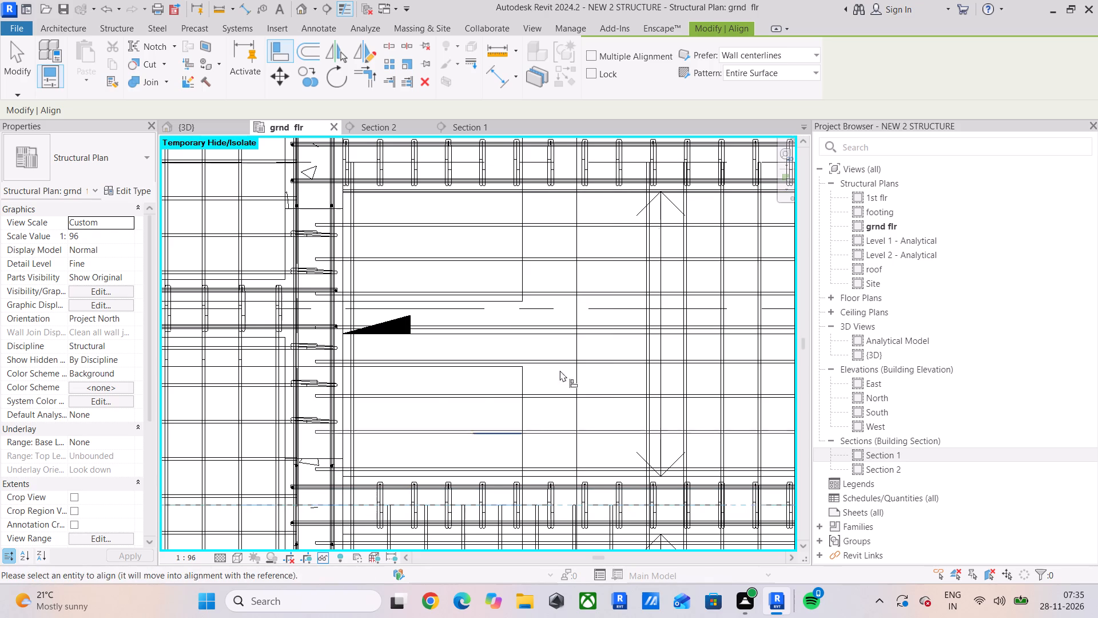
{"action": "middle_click_drag", "start_coordinate": [655, 203], "coordinate": [584, 201]}
{"action": "left_click", "coordinate": [574, 162]}
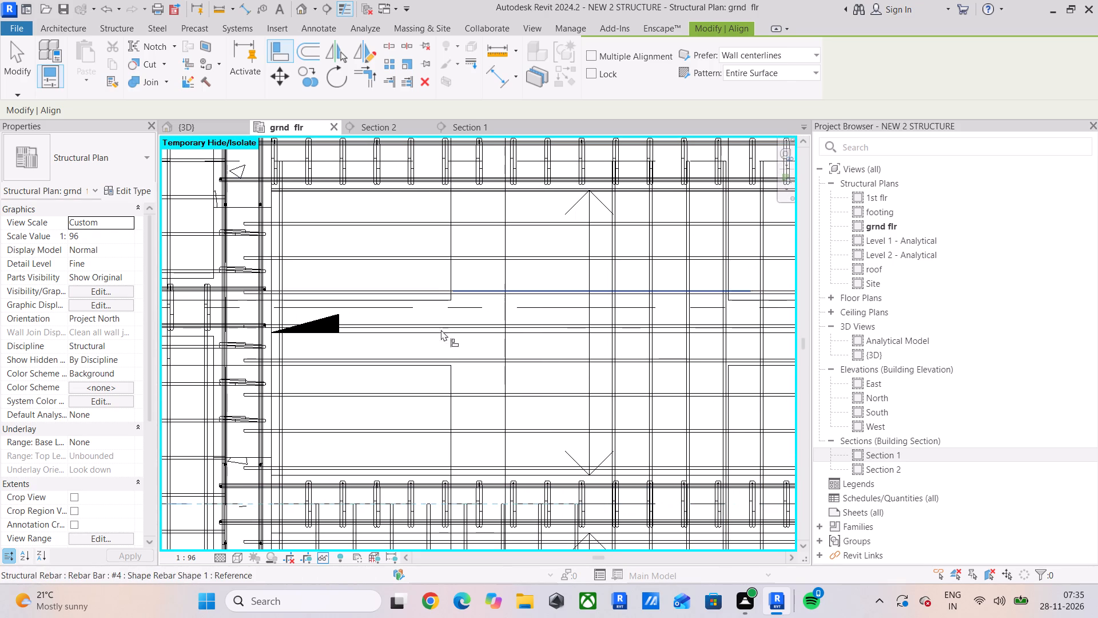
Align the upper ends of the following four long straight bars to the same beam centre line.
{"action": "left_click", "coordinate": [297, 500]}
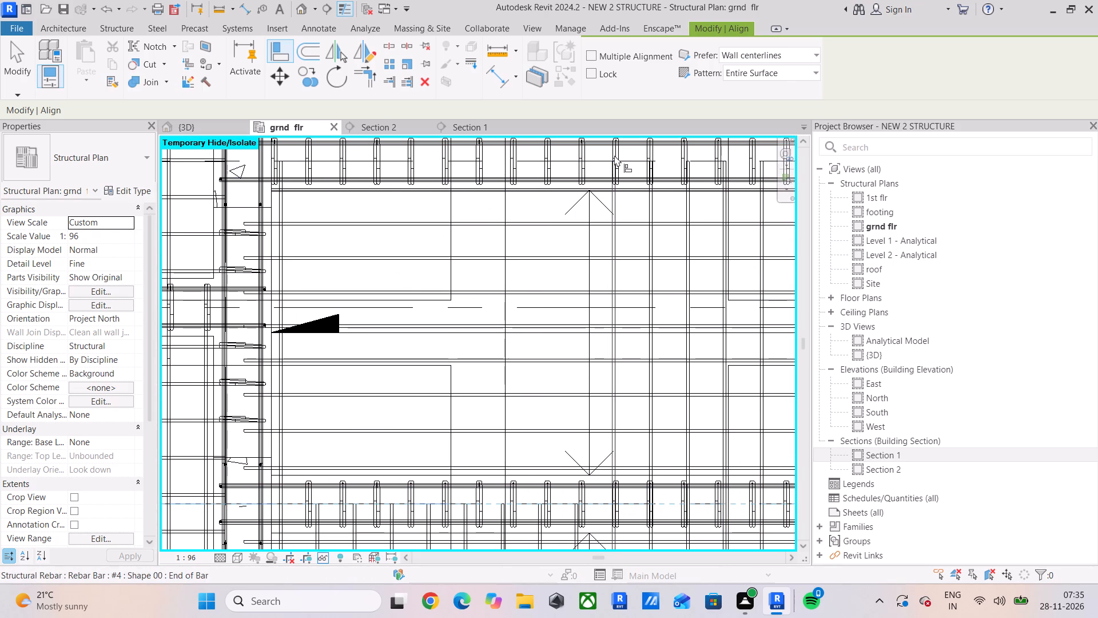
{"action": "left_click", "coordinate": [612, 161]}
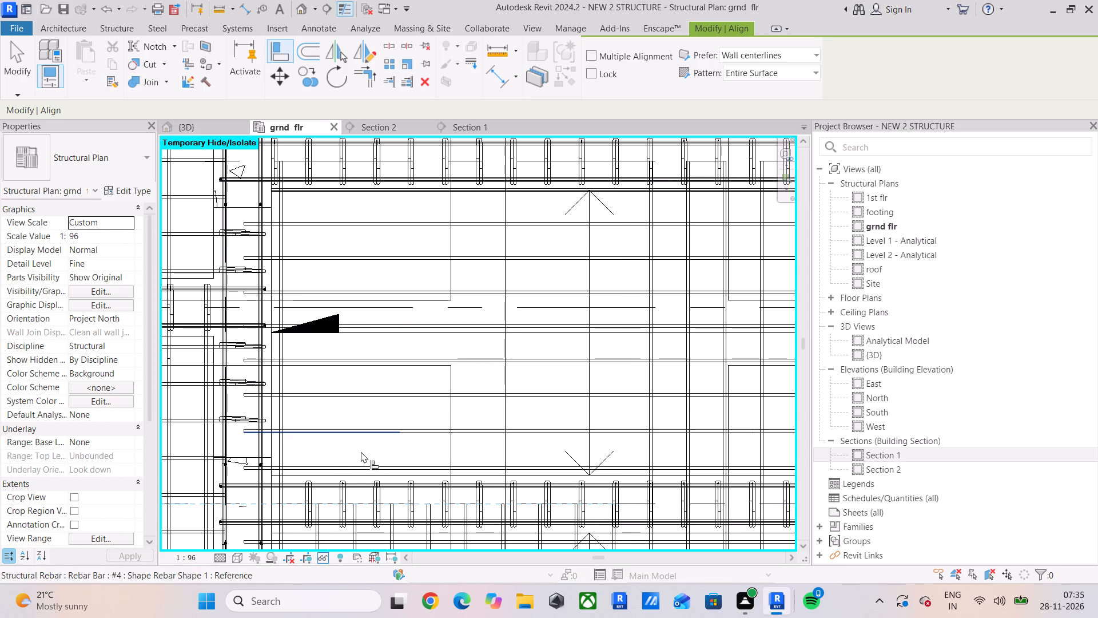
{"action": "left_click", "coordinate": [295, 501]}
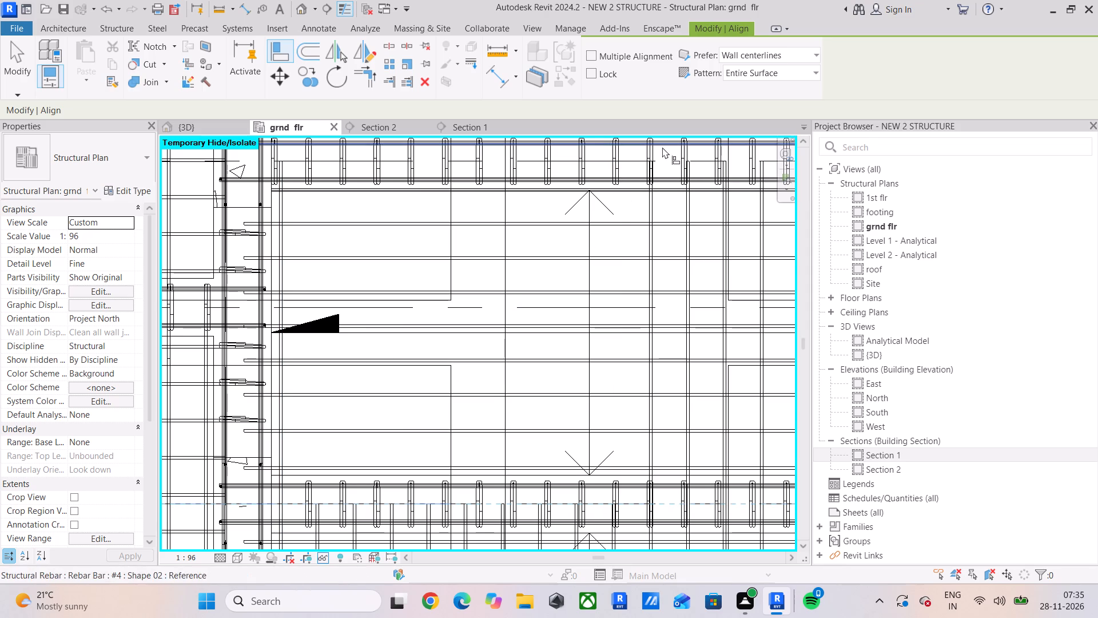
{"action": "left_click", "coordinate": [653, 160]}
{"action": "left_click", "coordinate": [528, 502]}
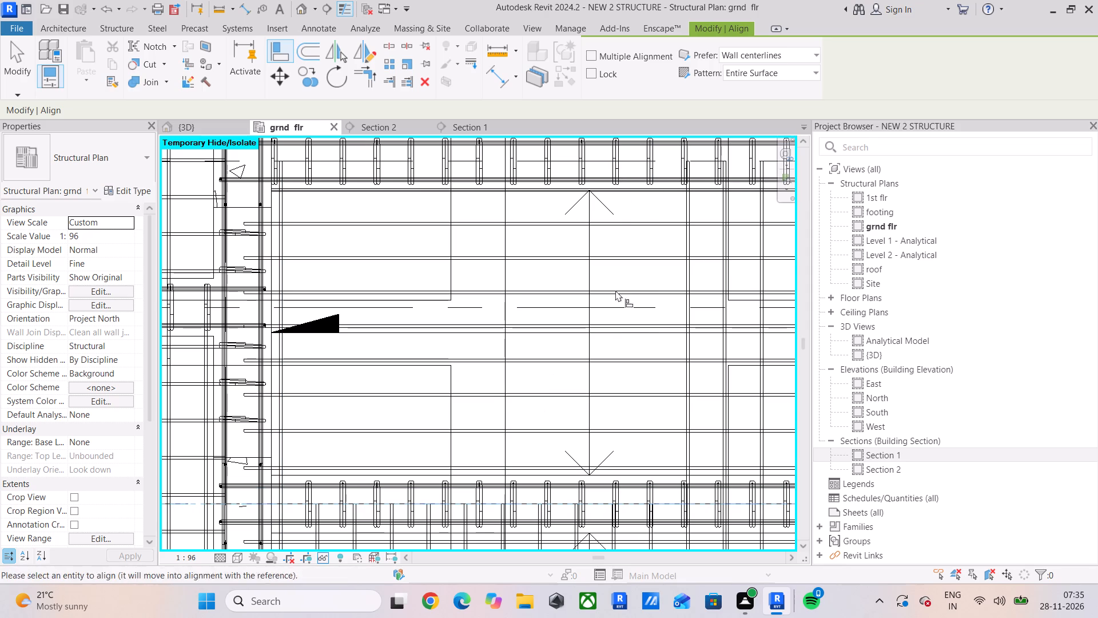
{"action": "left_click", "coordinate": [691, 159]}
{"action": "middle_click_drag", "start_coordinate": [687, 231], "coordinate": [603, 200]}
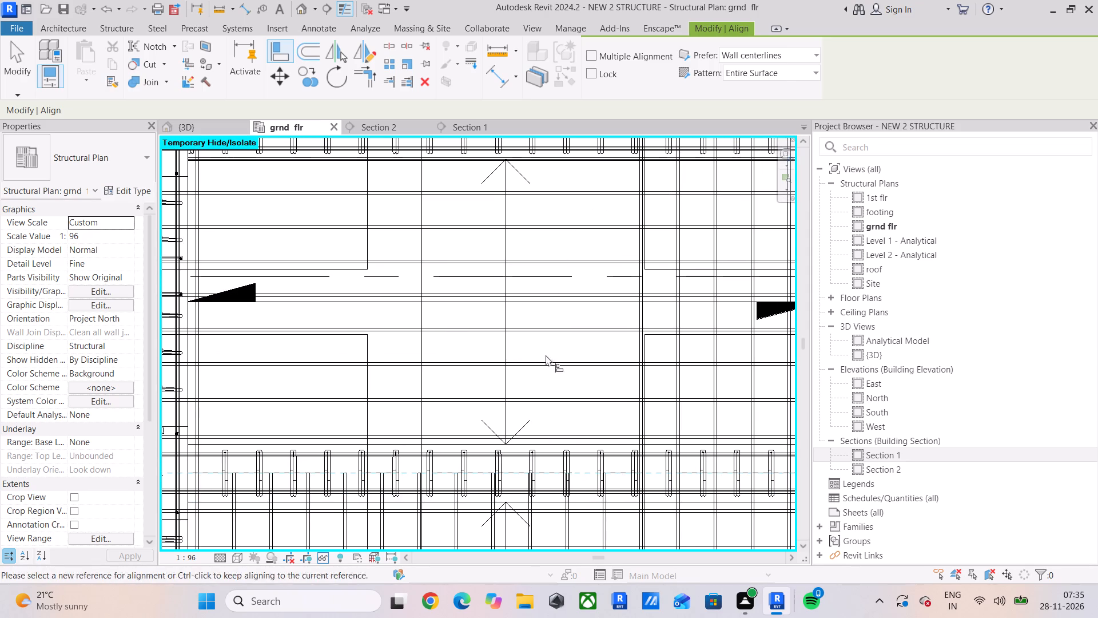
{"action": "left_click", "coordinate": [579, 476]}
{"action": "middle_click_drag", "start_coordinate": [610, 414], "coordinate": [409, 487]}
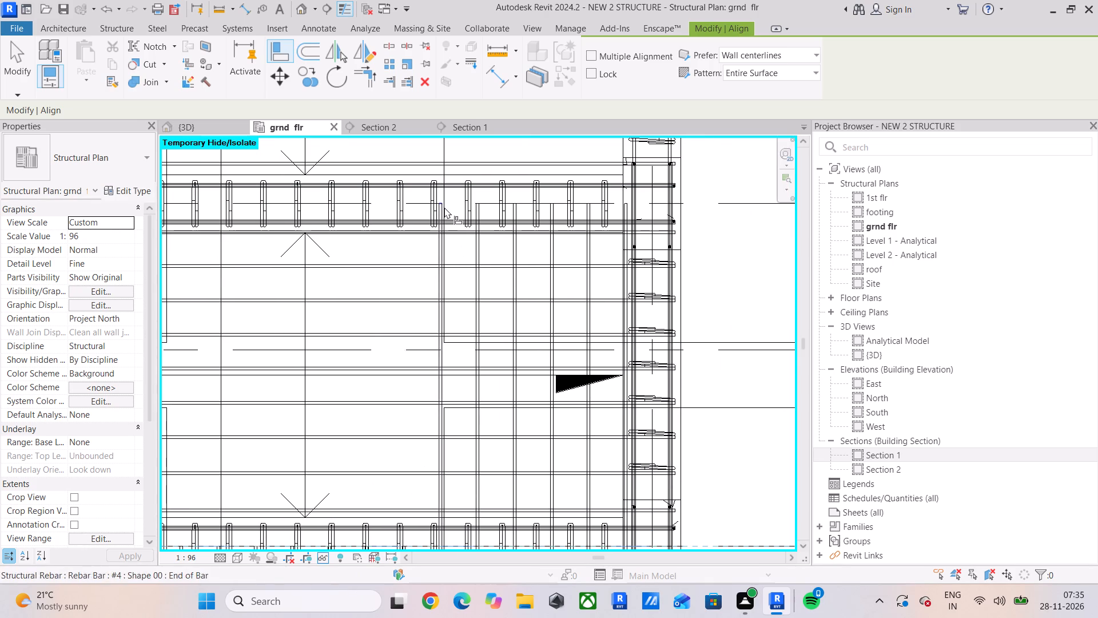
{"action": "left_click", "coordinate": [444, 207]}
Align the upper ends of four more long straight bars, approaching the end column, to the intermediate beam's centre line.
{"action": "middle_click_drag", "start_coordinate": [471, 298], "coordinate": [456, 218]}
{"action": "left_click", "coordinate": [398, 465]}
{"action": "middle_click_drag", "start_coordinate": [490, 219], "coordinate": [491, 282]}
{"action": "left_click", "coordinate": [468, 185]}
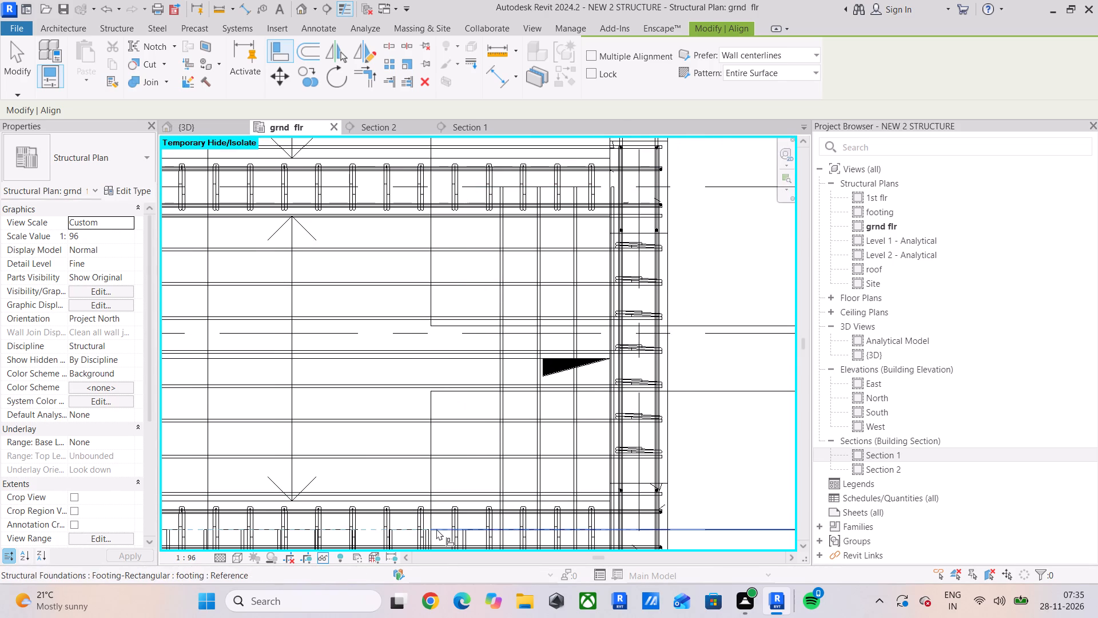
{"action": "left_click", "coordinate": [436, 529]}
{"action": "left_click", "coordinate": [503, 188]}
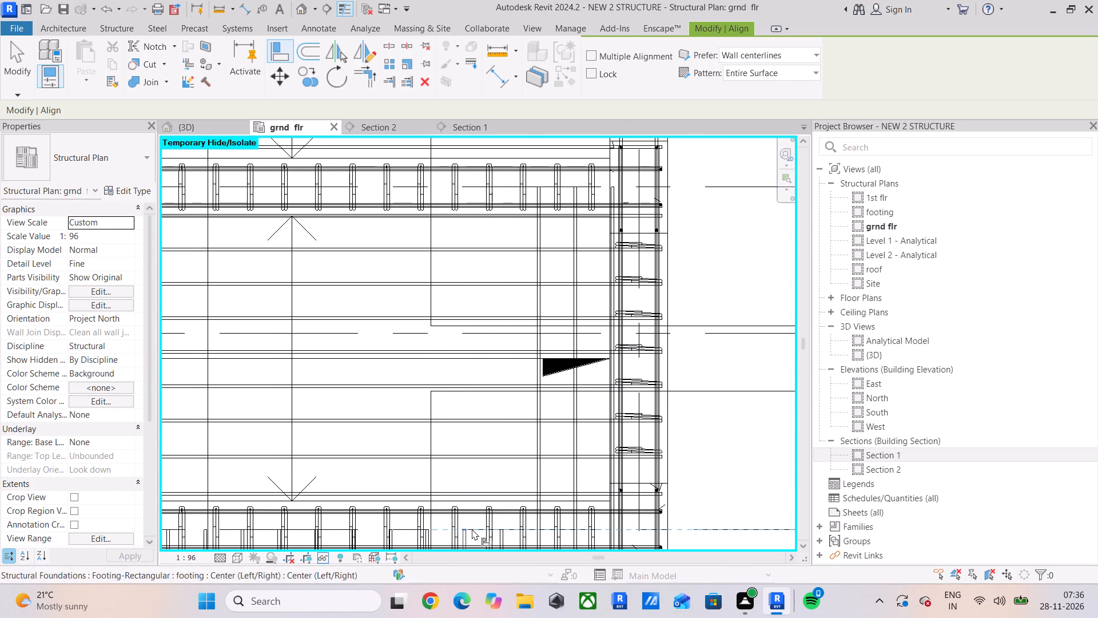
{"action": "left_click", "coordinate": [477, 529]}
{"action": "left_click", "coordinate": [539, 183]}
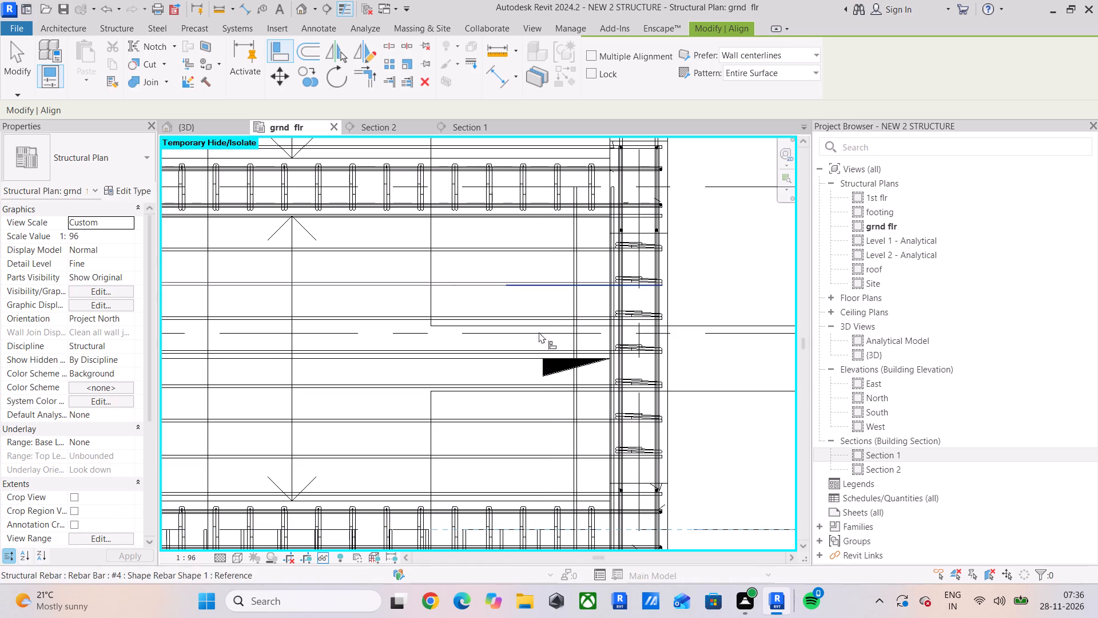
{"action": "left_click", "coordinate": [510, 529]}
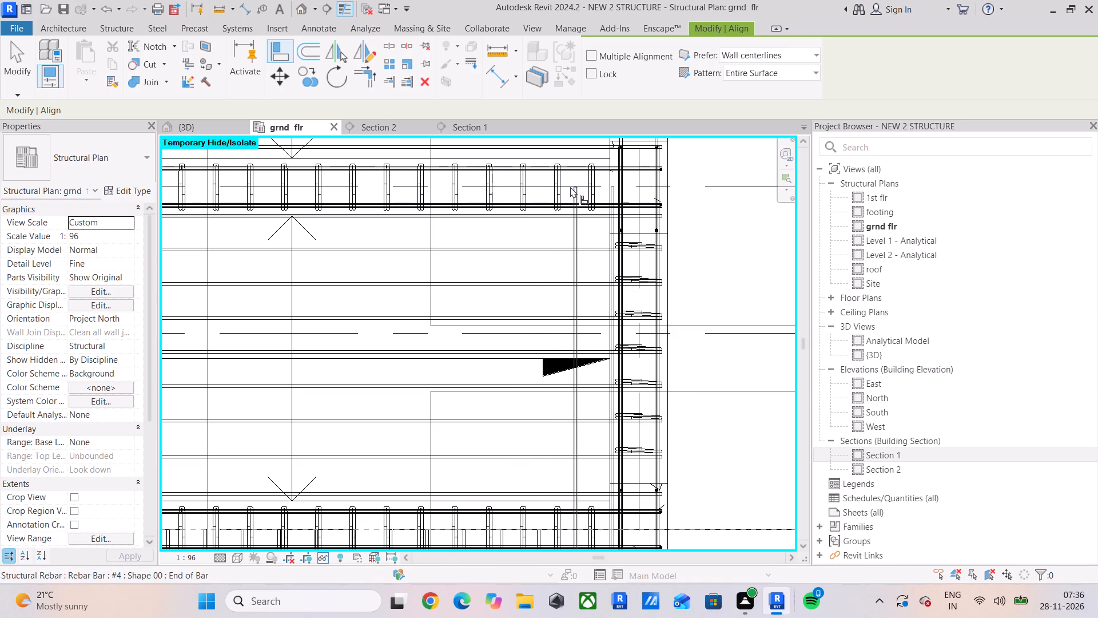
{"action": "left_click", "coordinate": [570, 186]}
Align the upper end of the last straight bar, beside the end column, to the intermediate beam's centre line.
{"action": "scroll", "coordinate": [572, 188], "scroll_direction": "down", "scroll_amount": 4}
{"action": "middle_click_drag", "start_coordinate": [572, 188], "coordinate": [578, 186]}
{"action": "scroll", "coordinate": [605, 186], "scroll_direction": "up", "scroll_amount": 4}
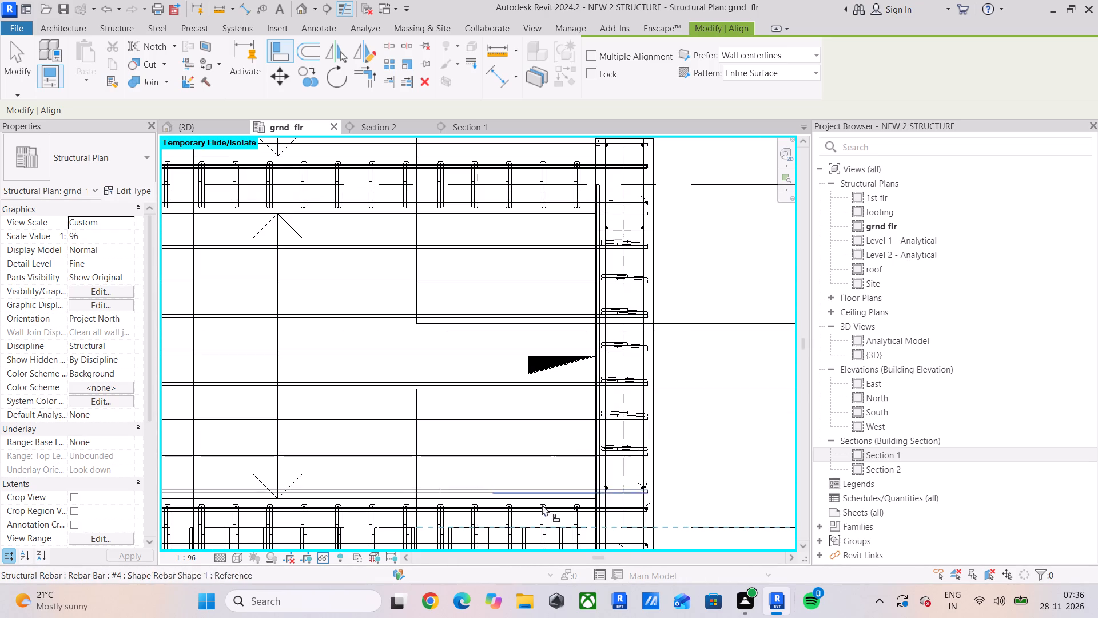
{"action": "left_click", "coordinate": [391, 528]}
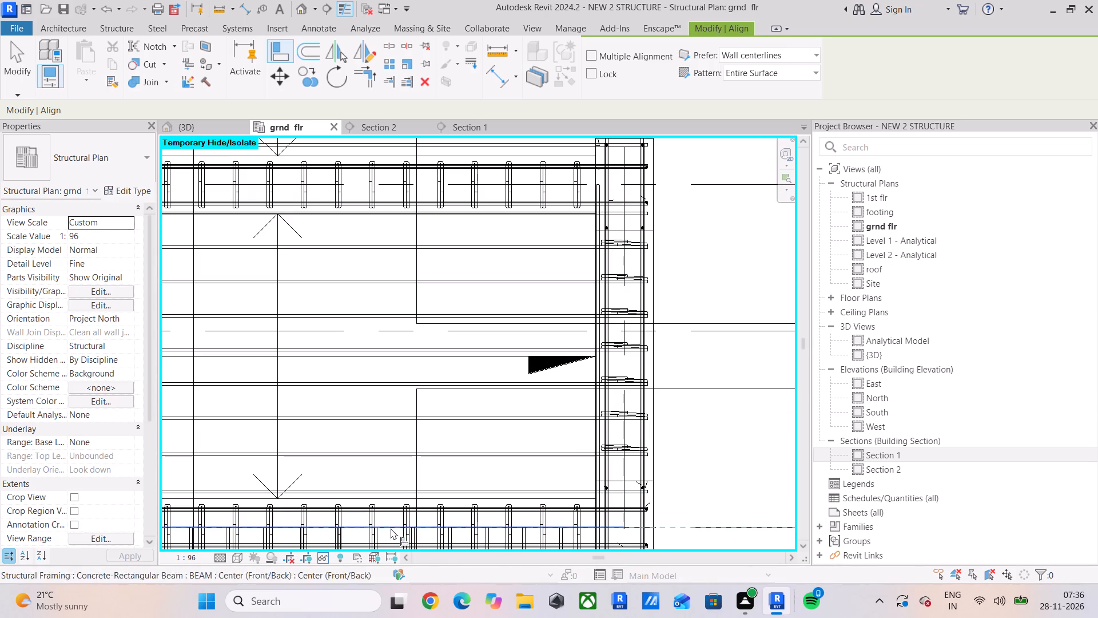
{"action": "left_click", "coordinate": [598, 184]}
Delete the last #4 straight slab bar running beside the end column.
{"action": "scroll", "coordinate": [594, 199], "scroll_direction": "down", "scroll_amount": 4}
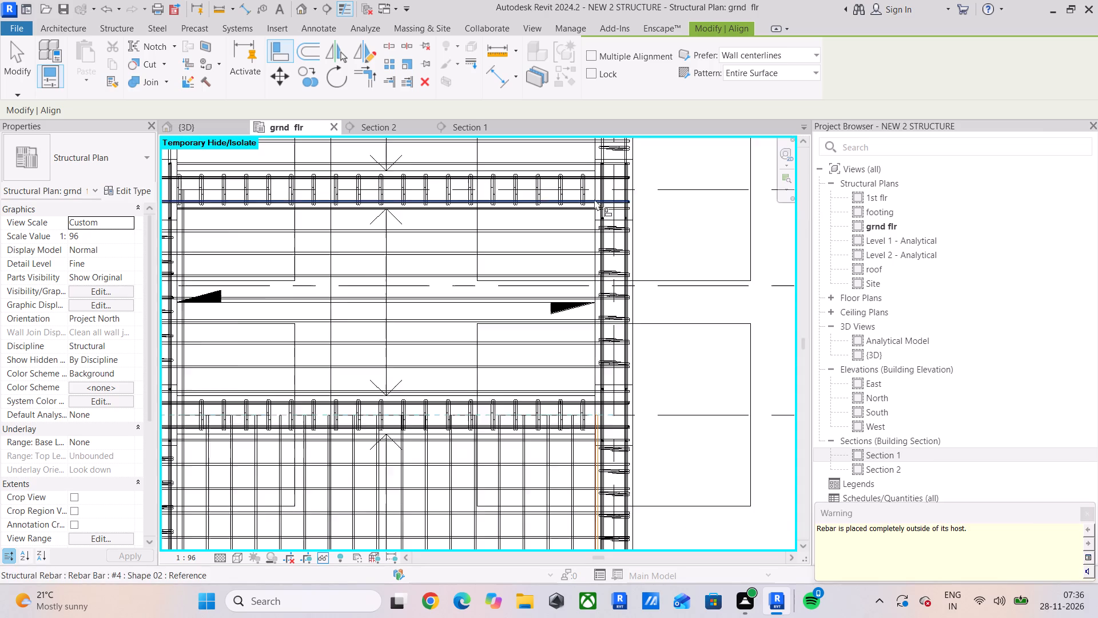
{"action": "middle_click_drag", "start_coordinate": [594, 200], "coordinate": [613, 165]}
{"action": "scroll", "coordinate": [610, 308], "scroll_direction": "up", "scroll_amount": 6}
{"action": "middle_click_drag", "start_coordinate": [607, 344], "coordinate": [642, 173]}
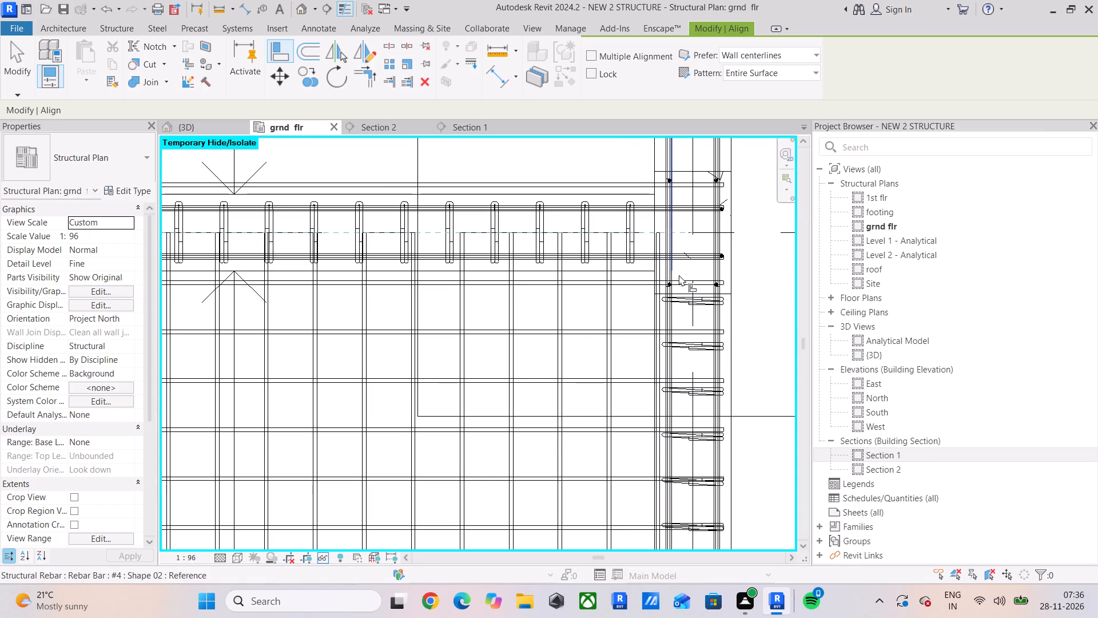
{"action": "key", "text": "Escape"}
{"action": "key", "text": "Escape"}
{"action": "key", "text": "Escape"}
{"action": "left_click", "coordinate": [663, 237]}
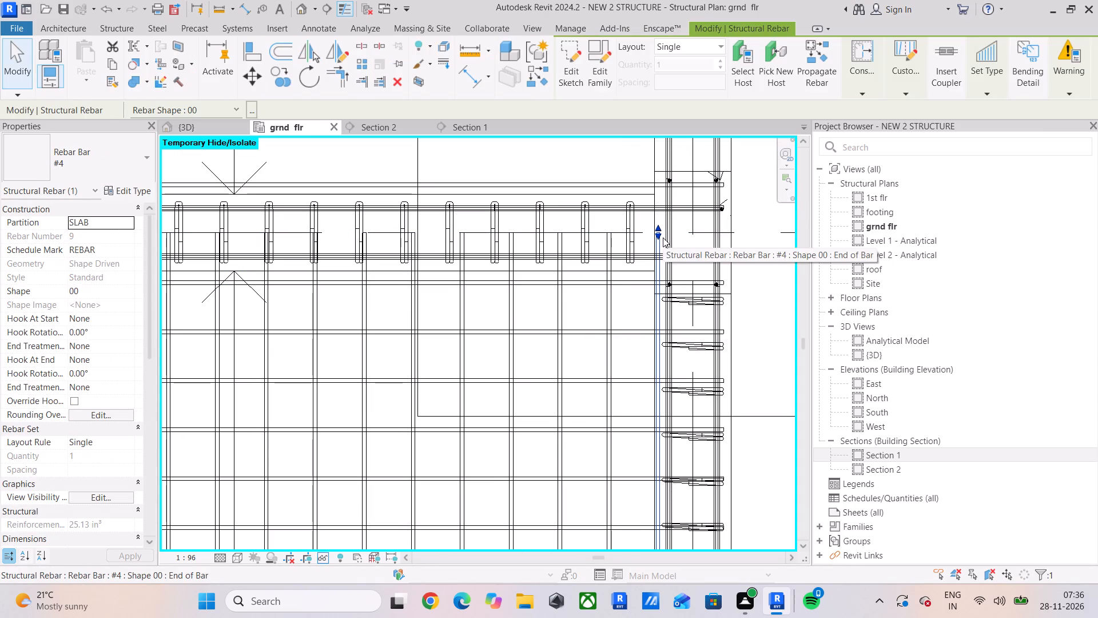
{"action": "key", "text": "Delete"}
Align two of the intermediate beam's stirrups nearest the end column with the two adjacent straight slab bars.
{"action": "scroll", "coordinate": [660, 239], "scroll_direction": "down", "scroll_amount": 3}
{"action": "middle_click_drag", "start_coordinate": [648, 243], "coordinate": [623, 259]}
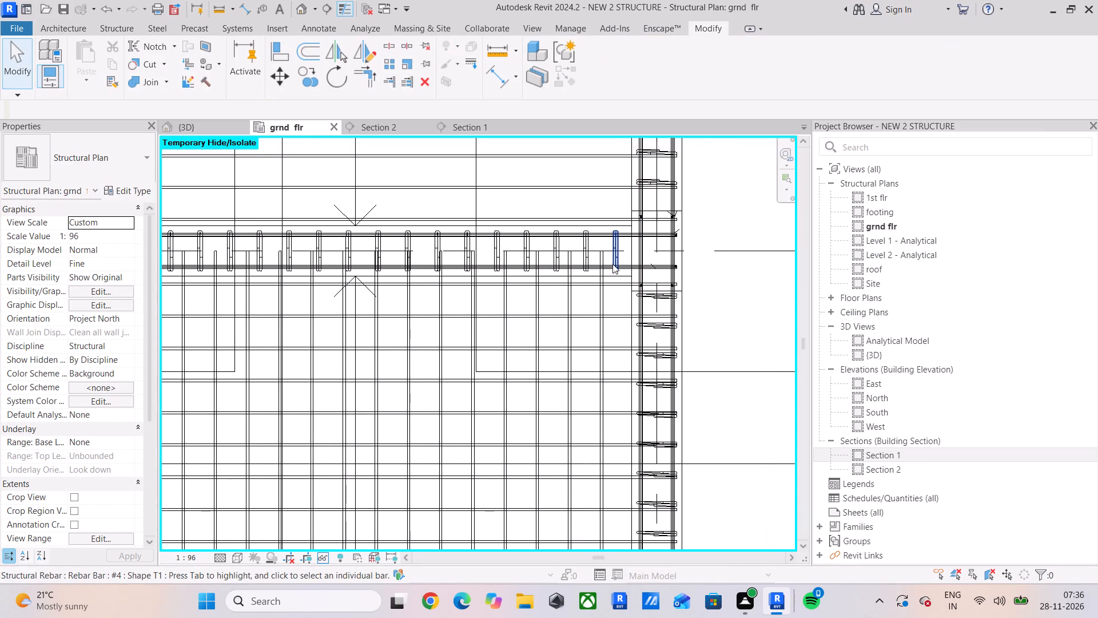
{"action": "scroll", "coordinate": [610, 266], "scroll_direction": "up", "scroll_amount": 5}
{"action": "left_click", "coordinate": [285, 50]}
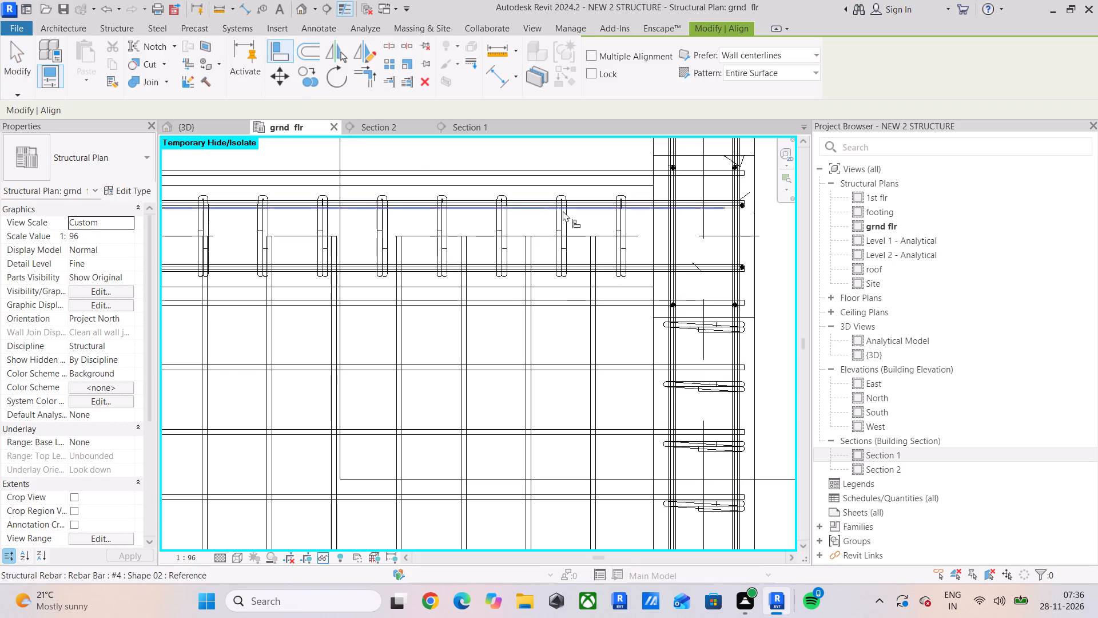
{"action": "scroll", "coordinate": [568, 207], "scroll_direction": "up", "scroll_amount": 4}
{"action": "left_click", "coordinate": [602, 278]}
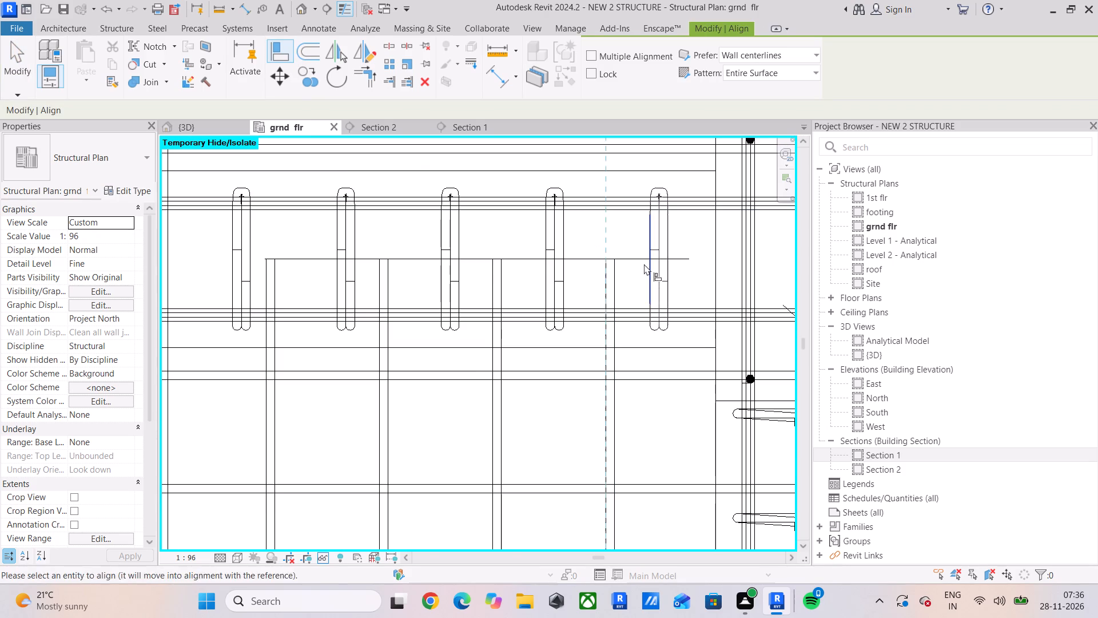
{"action": "left_click", "coordinate": [645, 266]}
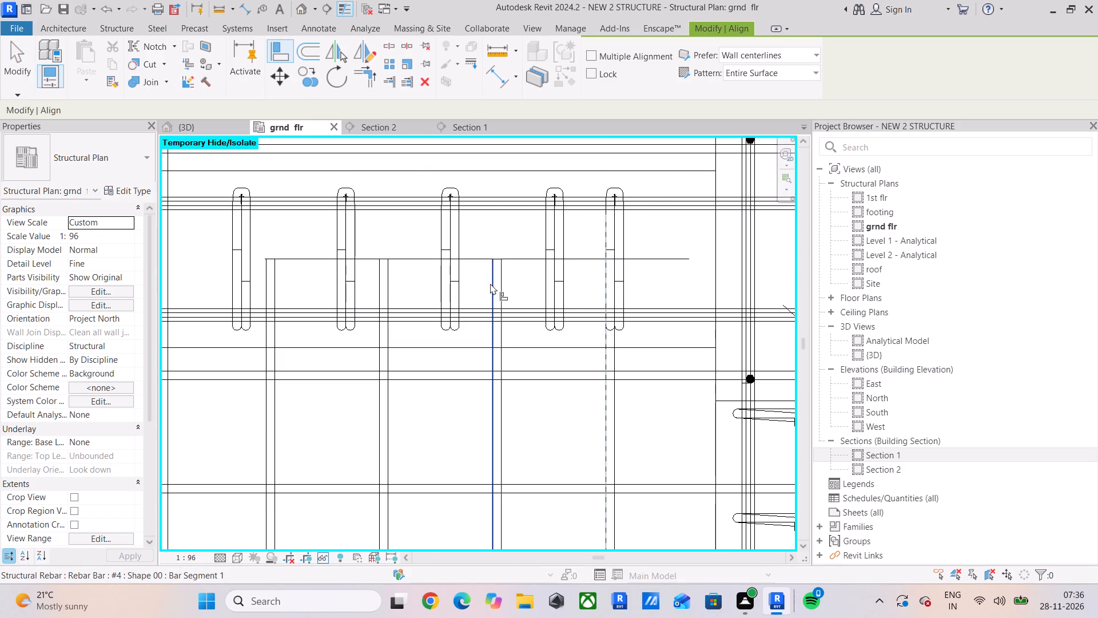
{"action": "left_click", "coordinate": [490, 283]}
{"action": "left_click", "coordinate": [540, 272]}
Align three more of the intermediate beam's stirrups with the next three straight slab bars away from the column.
{"action": "middle_click_drag", "start_coordinate": [488, 278], "coordinate": [537, 284]}
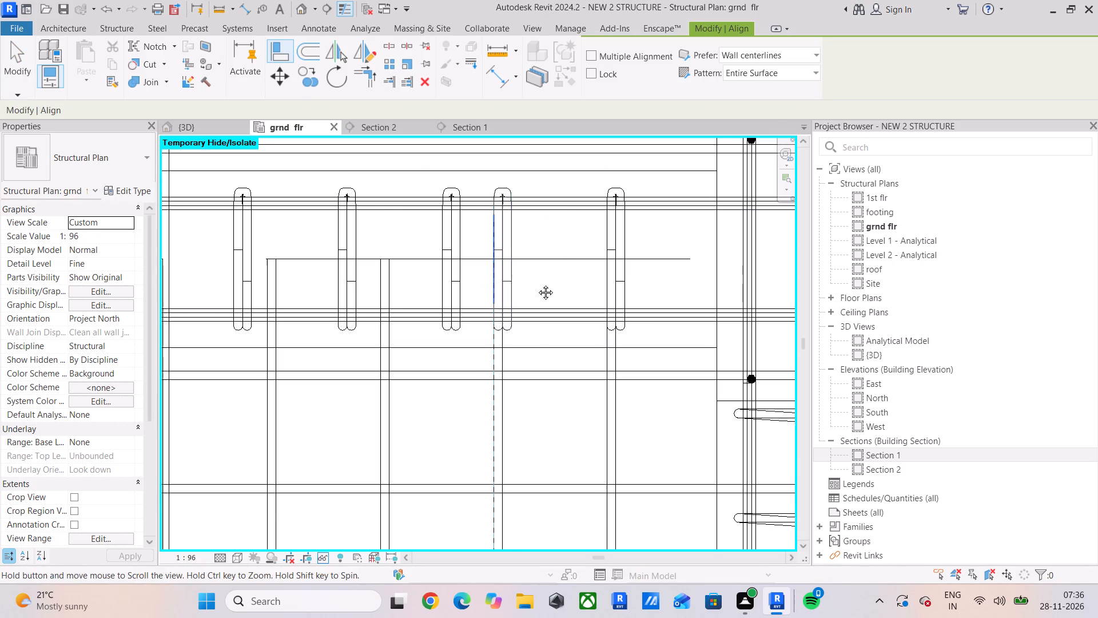
{"action": "middle_click_drag", "start_coordinate": [537, 284], "coordinate": [677, 283]}
{"action": "left_click", "coordinate": [563, 284]}
{"action": "left_click_drag", "start_coordinate": [626, 276], "coordinate": [586, 278]}
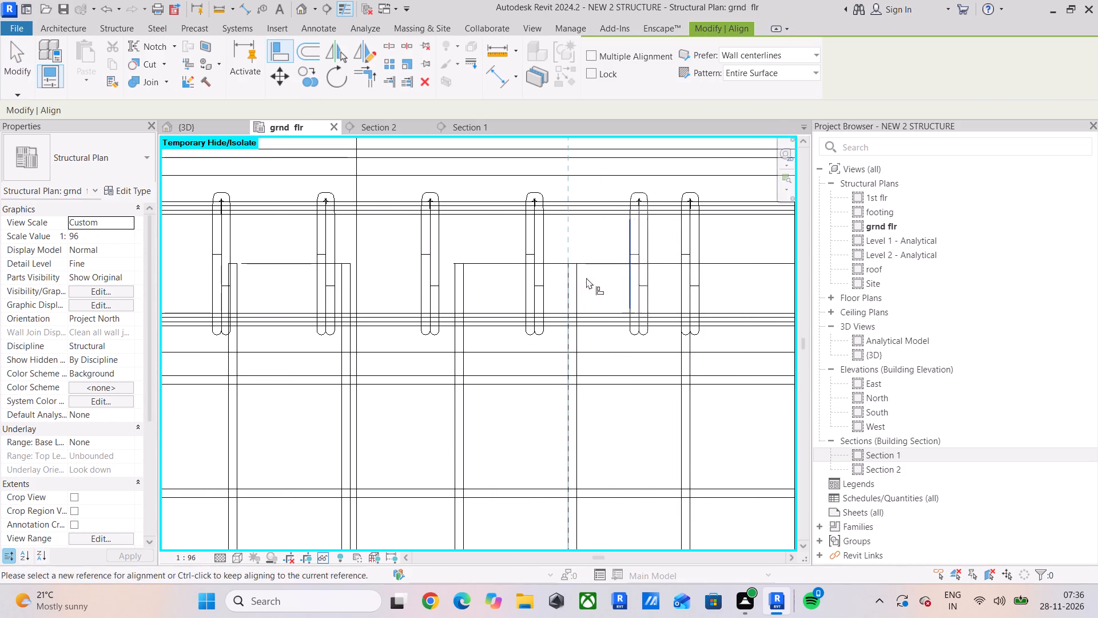
{"action": "left_click_drag", "start_coordinate": [586, 278], "coordinate": [611, 277]}
{"action": "left_click", "coordinate": [450, 285]}
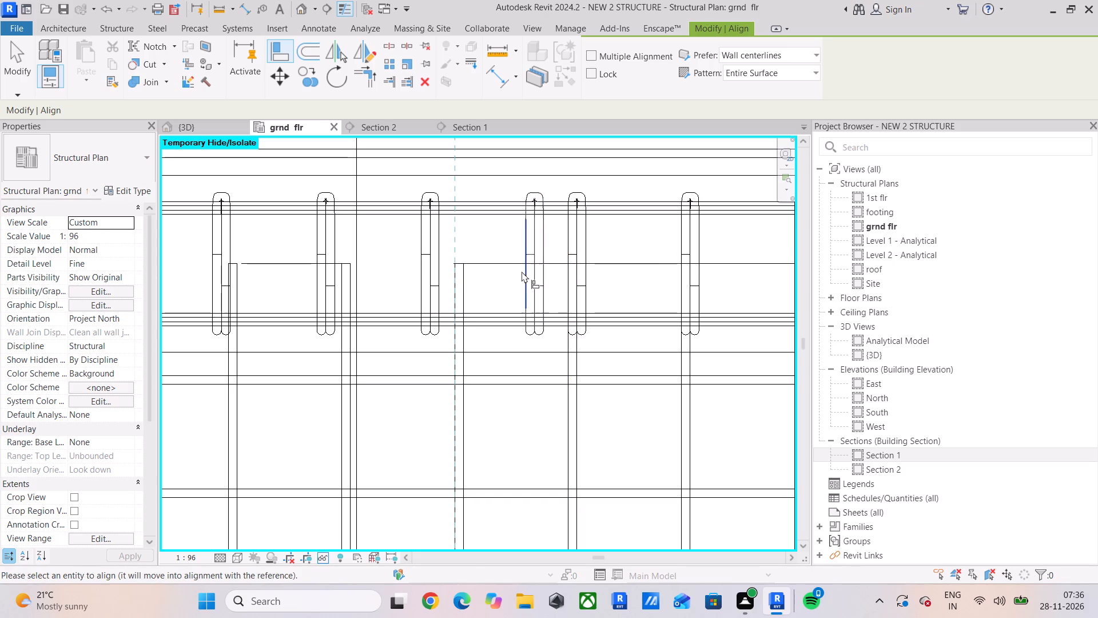
{"action": "left_click", "coordinate": [522, 271]}
{"action": "middle_click_drag", "start_coordinate": [457, 274], "coordinate": [675, 284]}
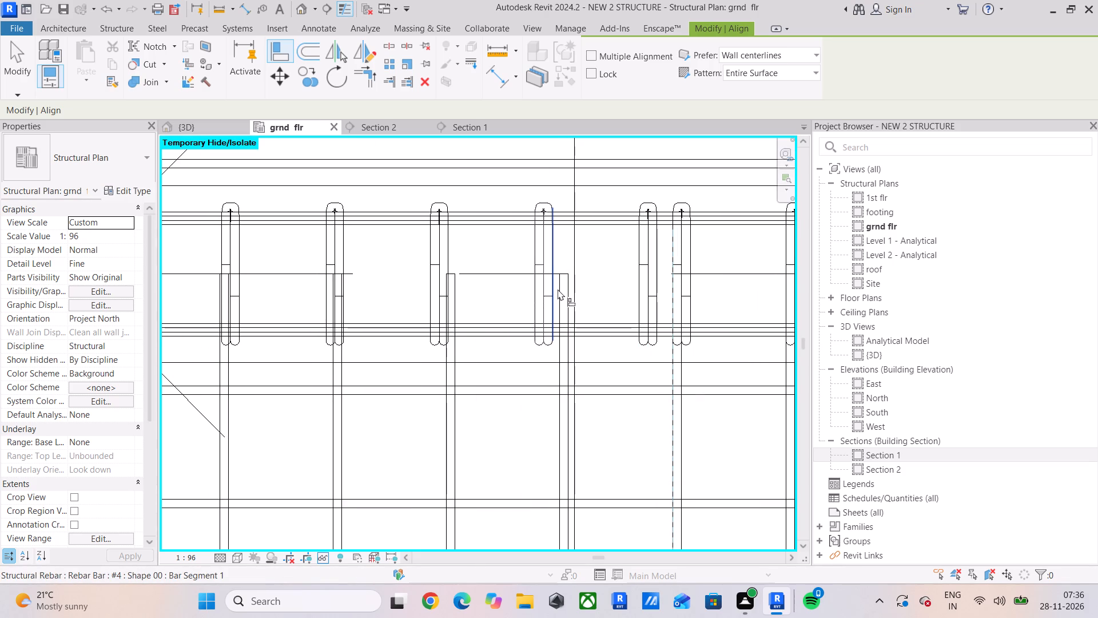
{"action": "scroll", "coordinate": [558, 287], "scroll_direction": "up", "scroll_amount": 4}
{"action": "left_click", "coordinate": [558, 286]}
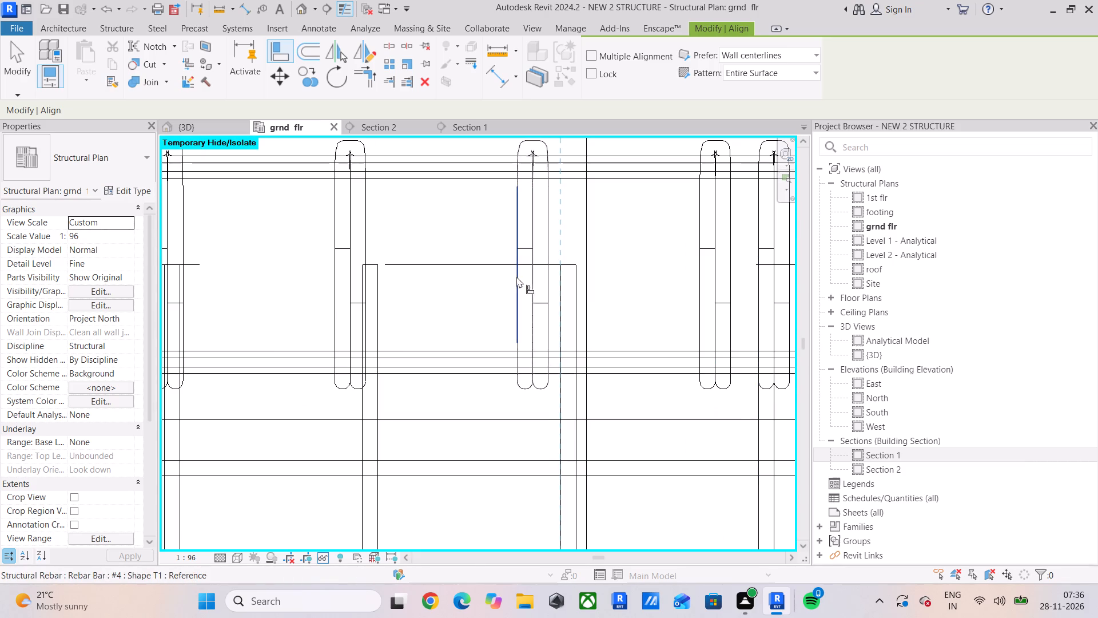
{"action": "left_click", "coordinate": [515, 274]}
Delete the surplus beam stirrup standing between the fourth and fifth aligned stirrups.
{"action": "scroll", "coordinate": [581, 274], "scroll_direction": "down", "scroll_amount": 3}
{"action": "key", "text": "Escape"}
{"action": "left_click", "coordinate": [678, 230]}
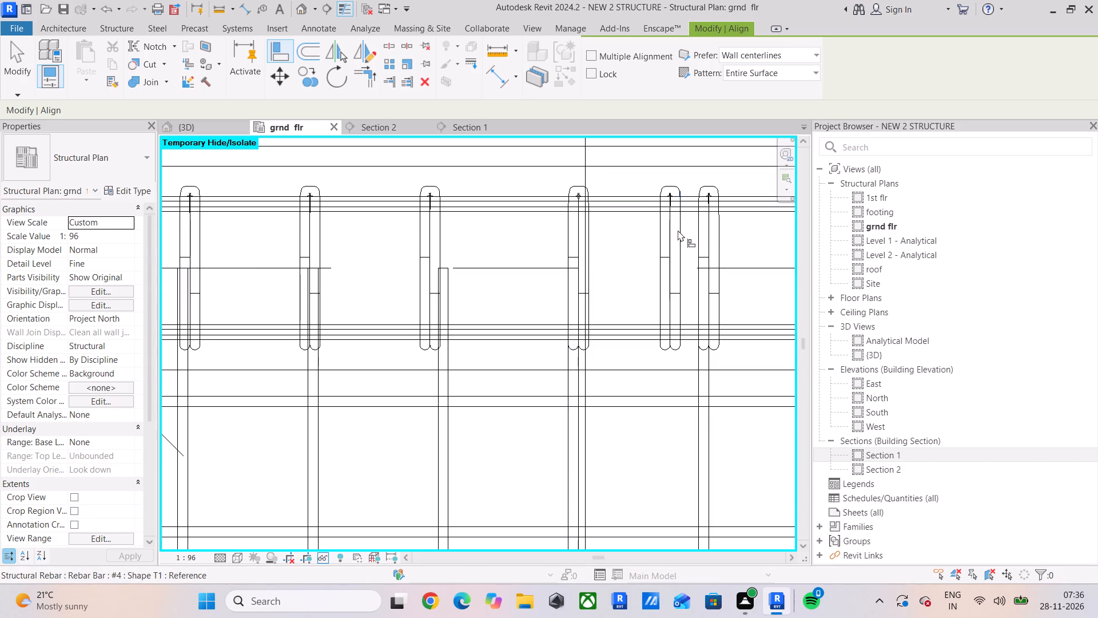
{"action": "key", "text": "Escape"}
{"action": "key", "text": "Escape"}
{"action": "left_click", "coordinate": [678, 230]}
{"action": "key", "text": "Delete"}
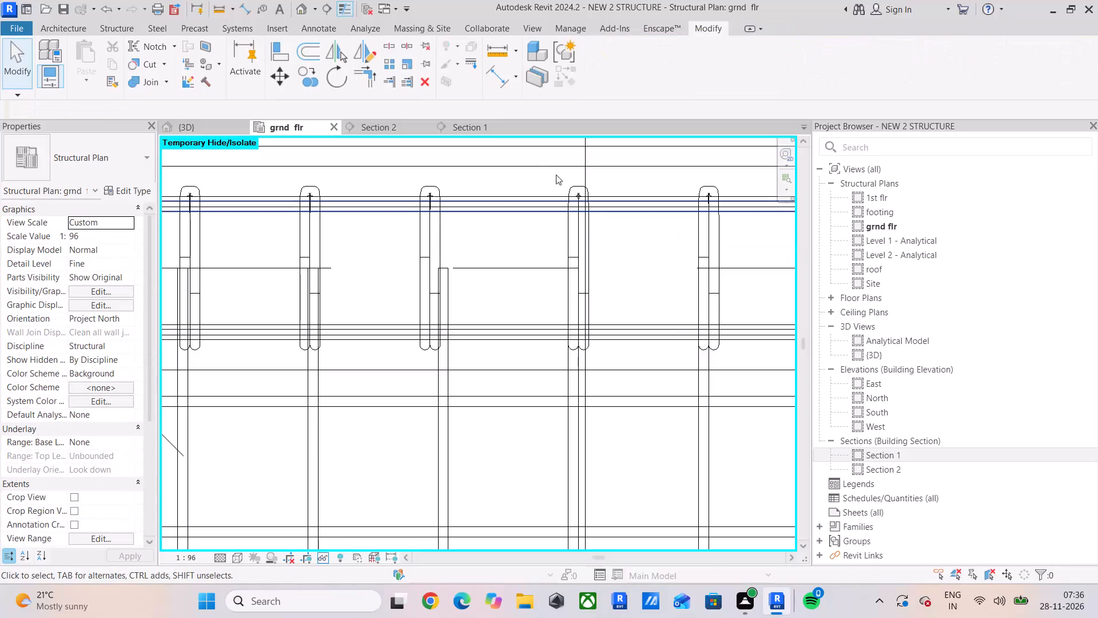
Align the next three intermediate beam stirrups with their adjacent straight #4 slab bars, working away from the end column.
{"action": "left_click", "coordinate": [288, 46]}
{"action": "scroll", "coordinate": [461, 356], "scroll_direction": "up", "scroll_amount": 5}
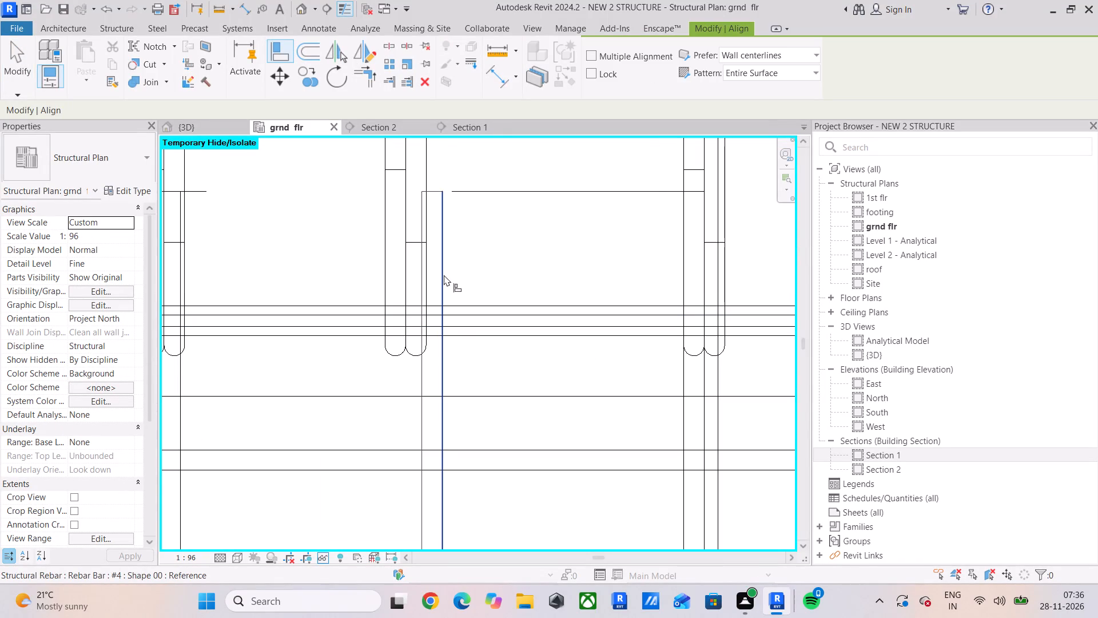
{"action": "left_click", "coordinate": [419, 252]}
{"action": "left_click", "coordinate": [383, 236]}
{"action": "scroll", "coordinate": [312, 236], "scroll_direction": "down", "scroll_amount": 3}
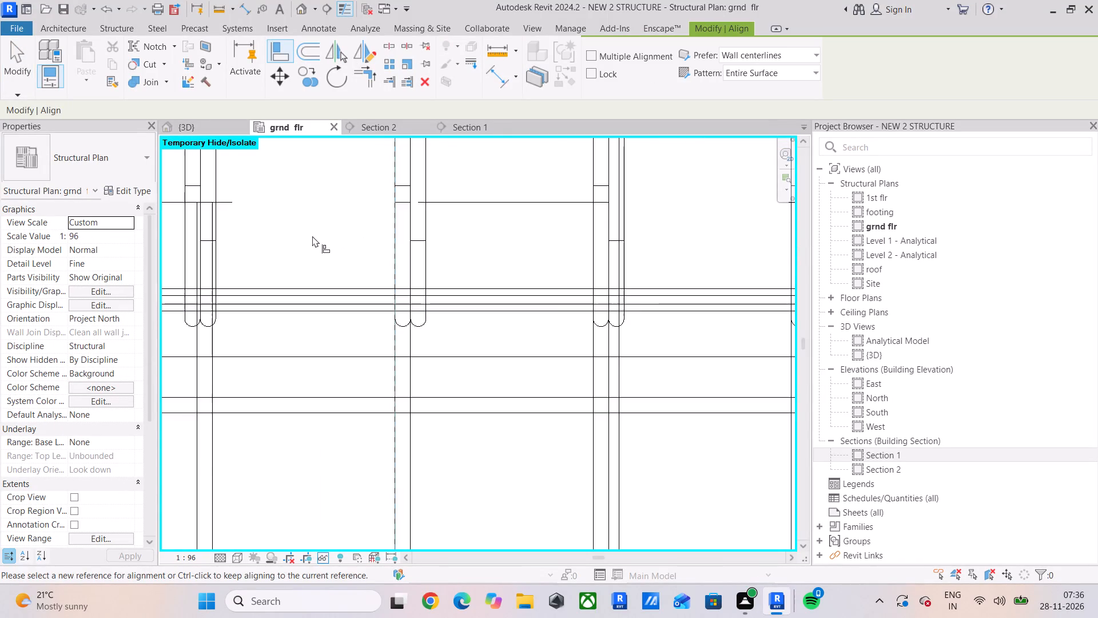
{"action": "middle_click_drag", "start_coordinate": [312, 236], "coordinate": [512, 249]}
{"action": "scroll", "coordinate": [412, 250], "scroll_direction": "up", "scroll_amount": 7}
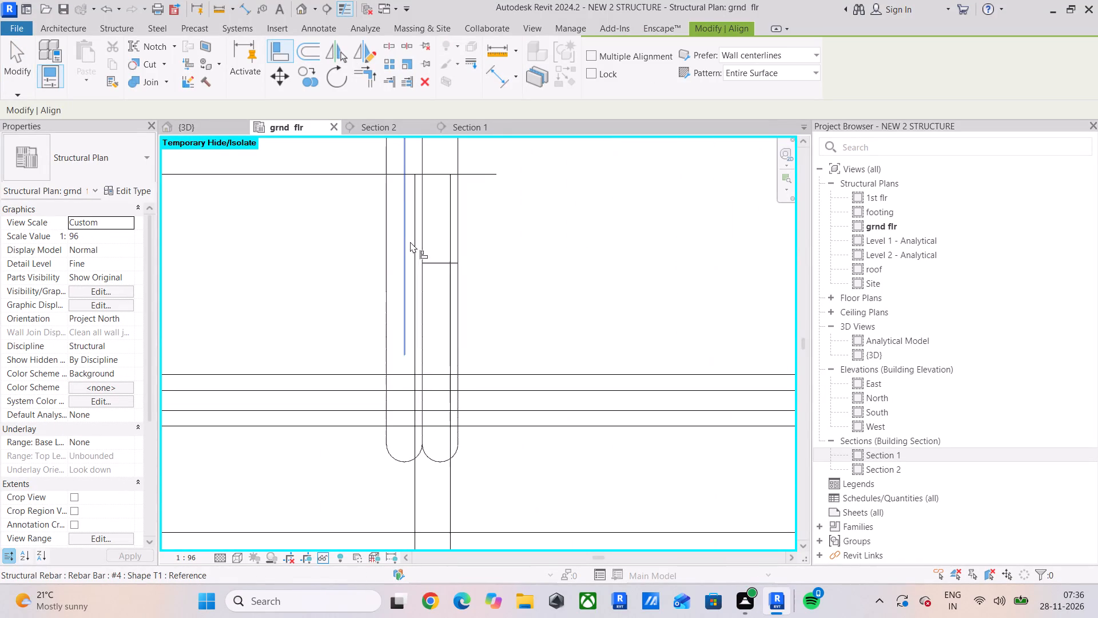
{"action": "left_click_drag", "start_coordinate": [412, 236], "coordinate": [407, 236]}
{"action": "left_click", "coordinate": [384, 229]}
{"action": "scroll", "coordinate": [379, 231], "scroll_direction": "down", "scroll_amount": 6}
{"action": "middle_click_drag", "start_coordinate": [379, 231], "coordinate": [497, 256]}
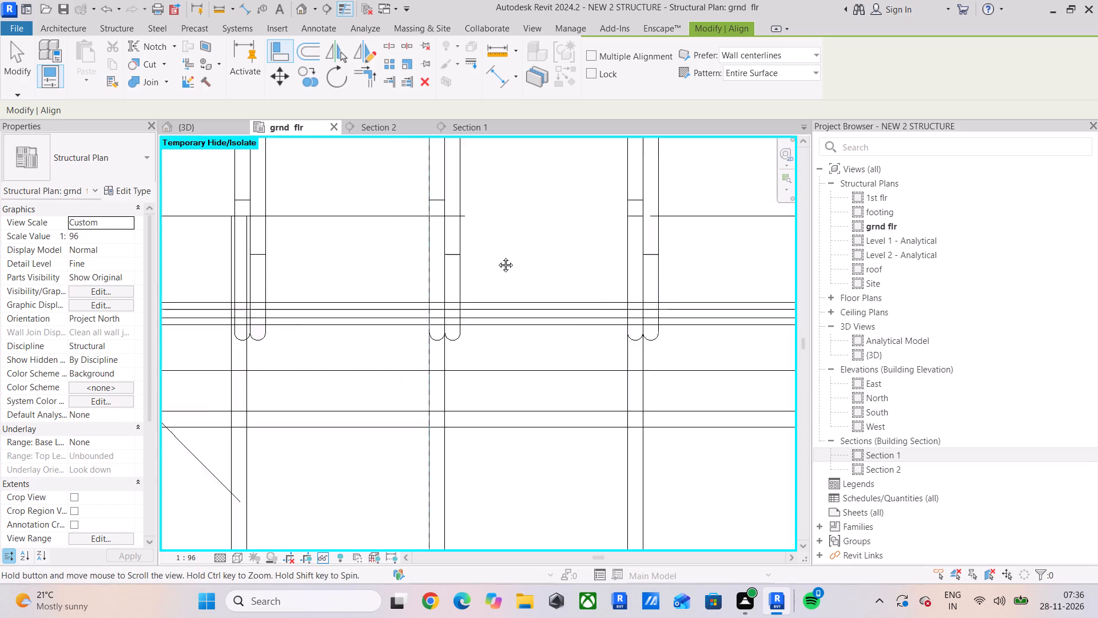
{"action": "middle_click_drag", "start_coordinate": [497, 256], "coordinate": [587, 275]}
{"action": "scroll", "coordinate": [396, 280], "scroll_direction": "up", "scroll_amount": 5}
{"action": "left_click", "coordinate": [408, 270]}
{"action": "left_click", "coordinate": [423, 252]}
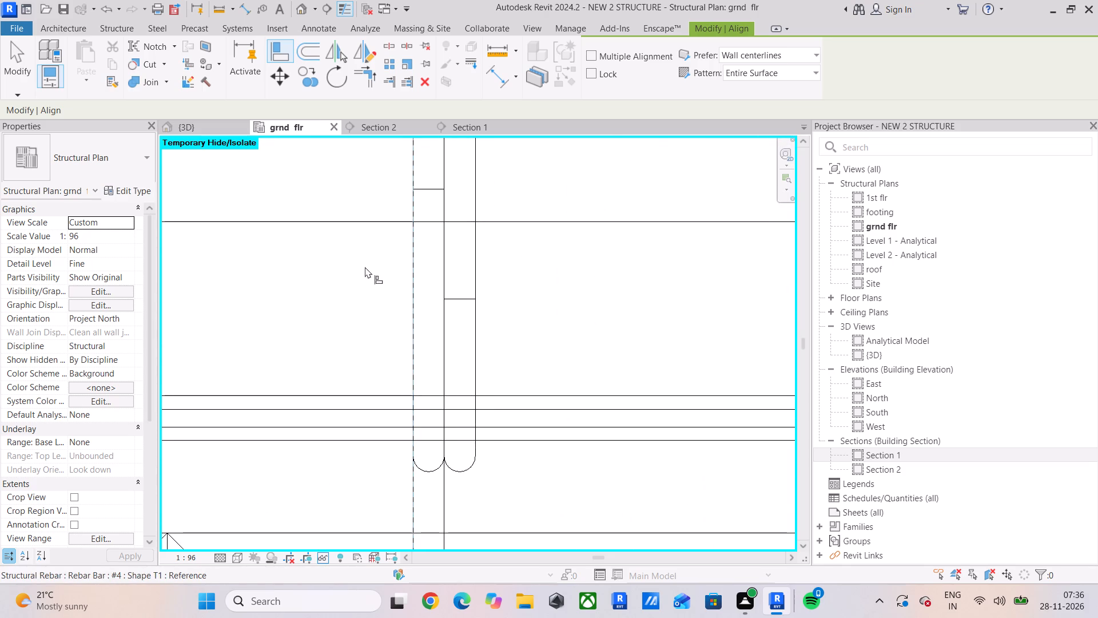
Align three further stirrups of the intermediate beam with the following three straight #4 slab bars, continuing west.
{"action": "scroll", "coordinate": [364, 270], "scroll_direction": "down", "scroll_amount": 4}
{"action": "middle_click_drag", "start_coordinate": [363, 274], "coordinate": [651, 279]}
{"action": "scroll", "coordinate": [473, 278], "scroll_direction": "up", "scroll_amount": 4}
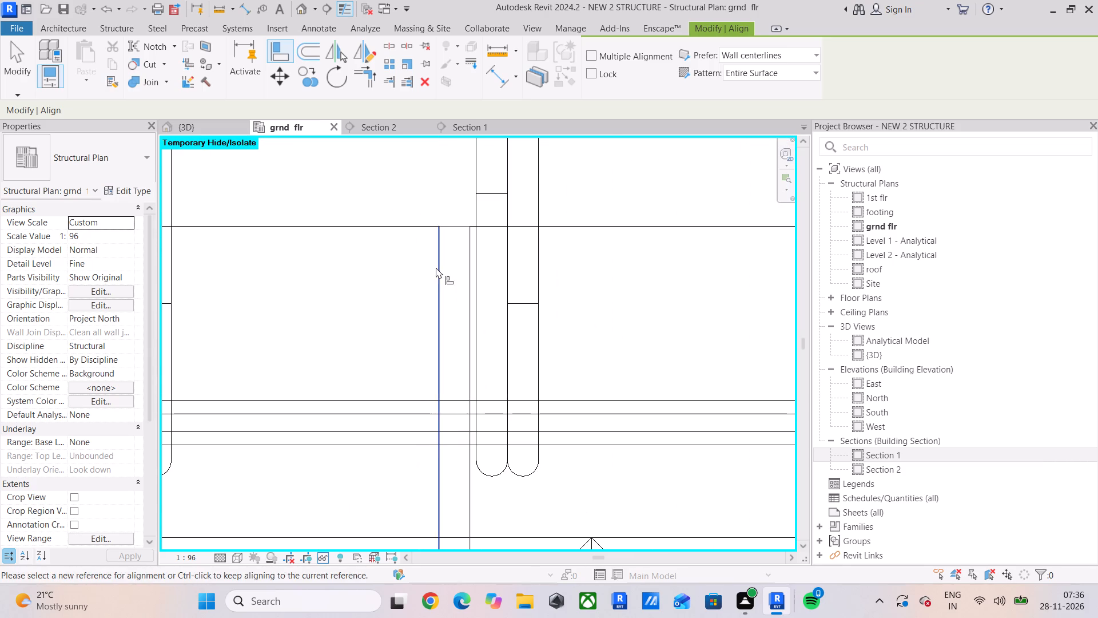
{"action": "left_click", "coordinate": [436, 267]}
{"action": "left_click", "coordinate": [480, 251]}
{"action": "scroll", "coordinate": [396, 273], "scroll_direction": "down", "scroll_amount": 4}
{"action": "middle_click_drag", "start_coordinate": [396, 275], "coordinate": [707, 279]}
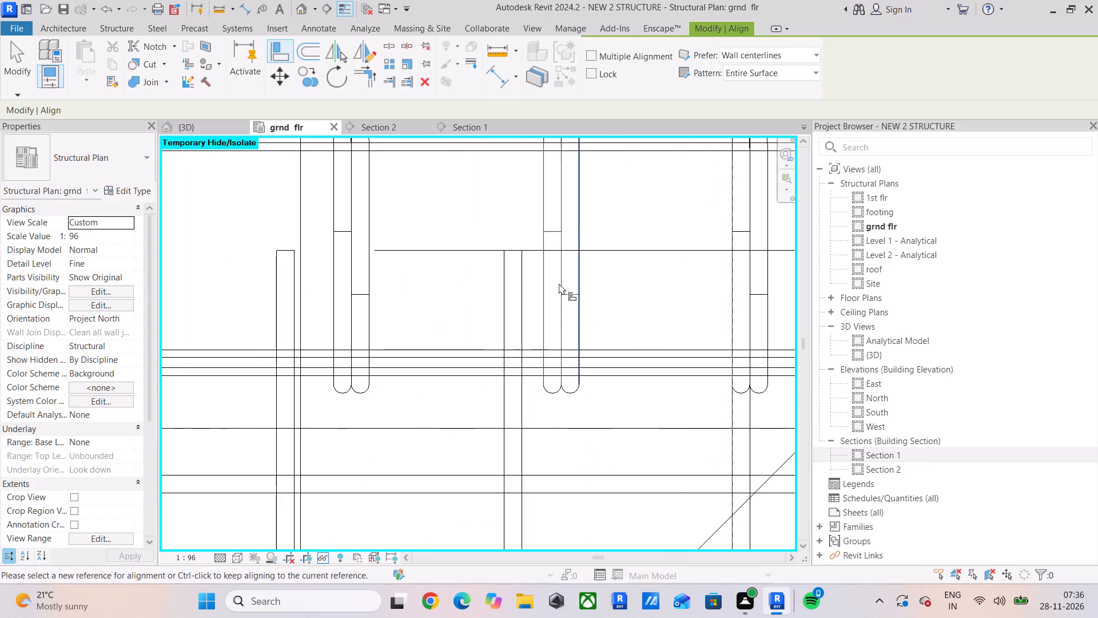
{"action": "scroll", "coordinate": [552, 282], "scroll_direction": "up", "scroll_amount": 4}
{"action": "left_click", "coordinate": [472, 278]}
{"action": "left_click", "coordinate": [544, 254]}
{"action": "scroll", "coordinate": [461, 272], "scroll_direction": "down", "scroll_amount": 5}
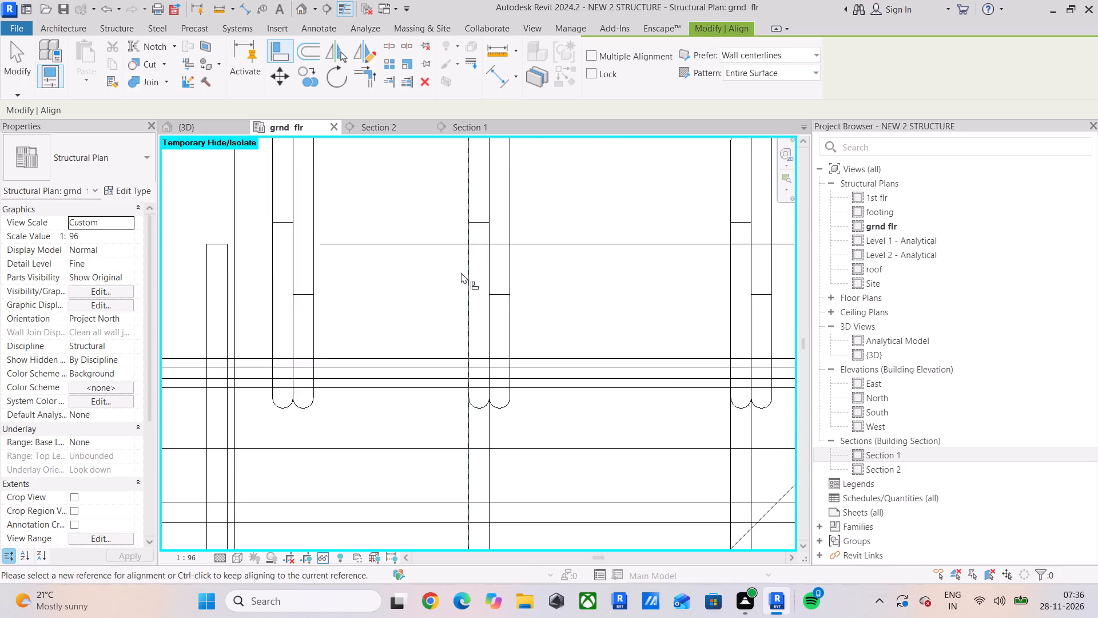
{"action": "middle_click_drag", "start_coordinate": [471, 272], "coordinate": [654, 282]}
{"action": "scroll", "coordinate": [510, 289], "scroll_direction": "up", "scroll_amount": 5}
{"action": "left_click", "coordinate": [392, 280]}
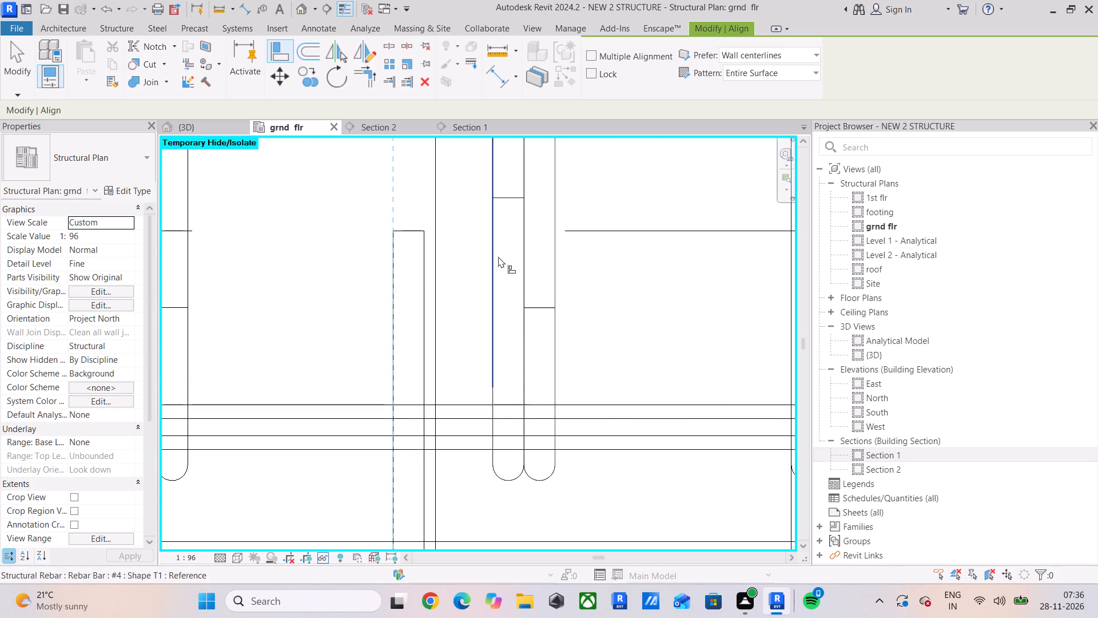
{"action": "left_click", "coordinate": [498, 256]}
Align another three intermediate beam stirrups with the next three straight #4 slab bars to the west.
{"action": "scroll", "coordinate": [456, 262], "scroll_direction": "down", "scroll_amount": 5}
{"action": "middle_click_drag", "start_coordinate": [456, 261], "coordinate": [730, 308]}
{"action": "scroll", "coordinate": [504, 334], "scroll_direction": "up", "scroll_amount": 4}
{"action": "left_click", "coordinate": [499, 319]}
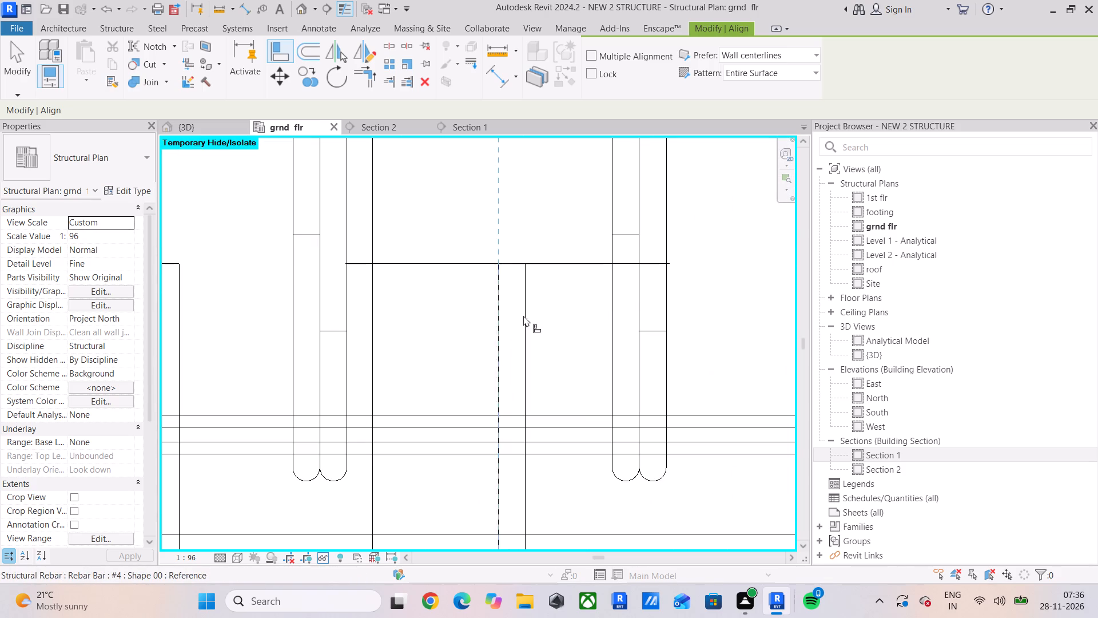
{"action": "left_click", "coordinate": [613, 287]}
{"action": "scroll", "coordinate": [495, 310], "scroll_direction": "down", "scroll_amount": 4}
{"action": "middle_click_drag", "start_coordinate": [494, 312], "coordinate": [680, 322]}
{"action": "scroll", "coordinate": [534, 316], "scroll_direction": "up", "scroll_amount": 4}
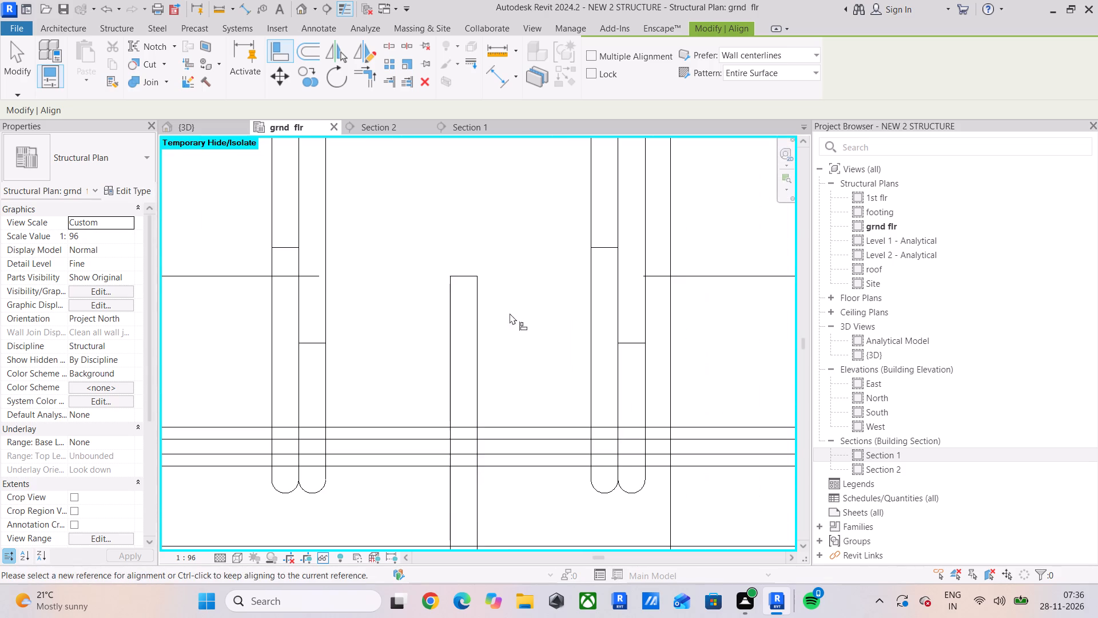
{"action": "left_click", "coordinate": [451, 316]}
{"action": "left_click", "coordinate": [590, 302]}
{"action": "scroll", "coordinate": [499, 318], "scroll_direction": "down", "scroll_amount": 5}
{"action": "middle_click_drag", "start_coordinate": [499, 318], "coordinate": [714, 322]}
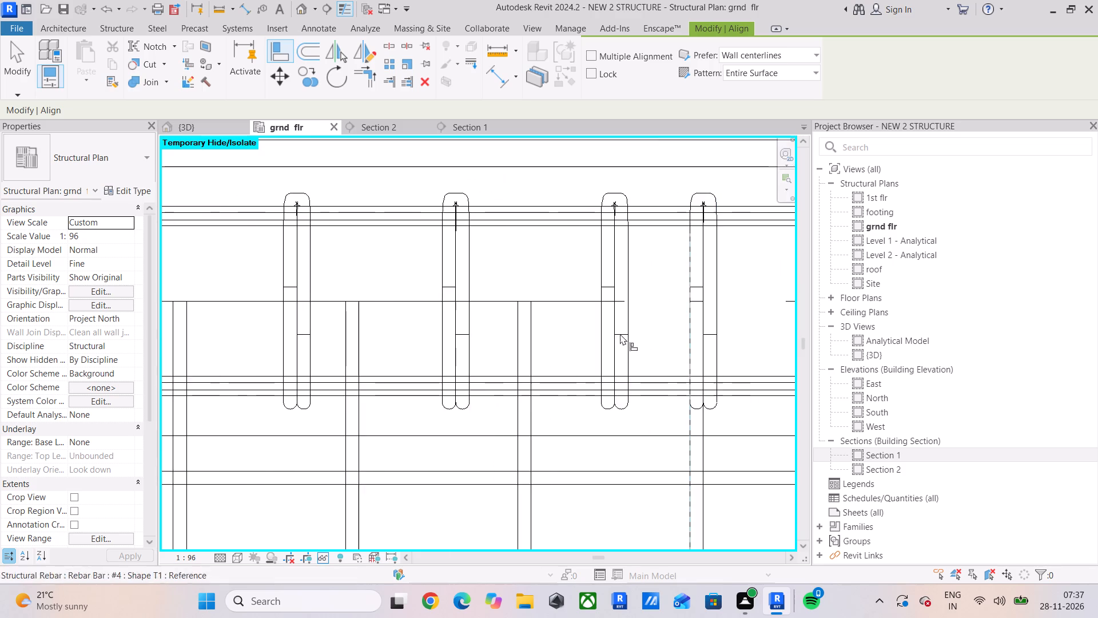
{"action": "scroll", "coordinate": [451, 333], "scroll_direction": "up", "scroll_amount": 4}
{"action": "left_click", "coordinate": [568, 316]}
{"action": "left_click_drag", "start_coordinate": [717, 303], "coordinate": [711, 305]}
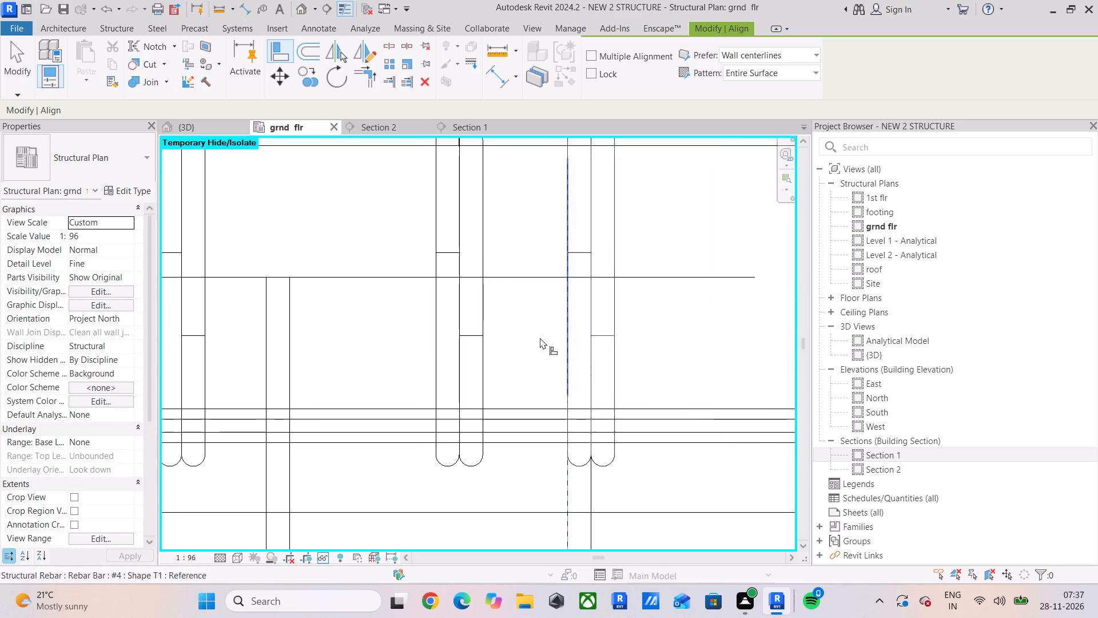
Align the beam's stirrups with the last two straight slab bars before the column at its west end.
{"action": "scroll", "coordinate": [534, 338], "scroll_direction": "down", "scroll_amount": 5}
{"action": "middle_click_drag", "start_coordinate": [534, 338], "coordinate": [659, 360]}
{"action": "scroll", "coordinate": [508, 365], "scroll_direction": "up", "scroll_amount": 4}
{"action": "left_click", "coordinate": [539, 335]}
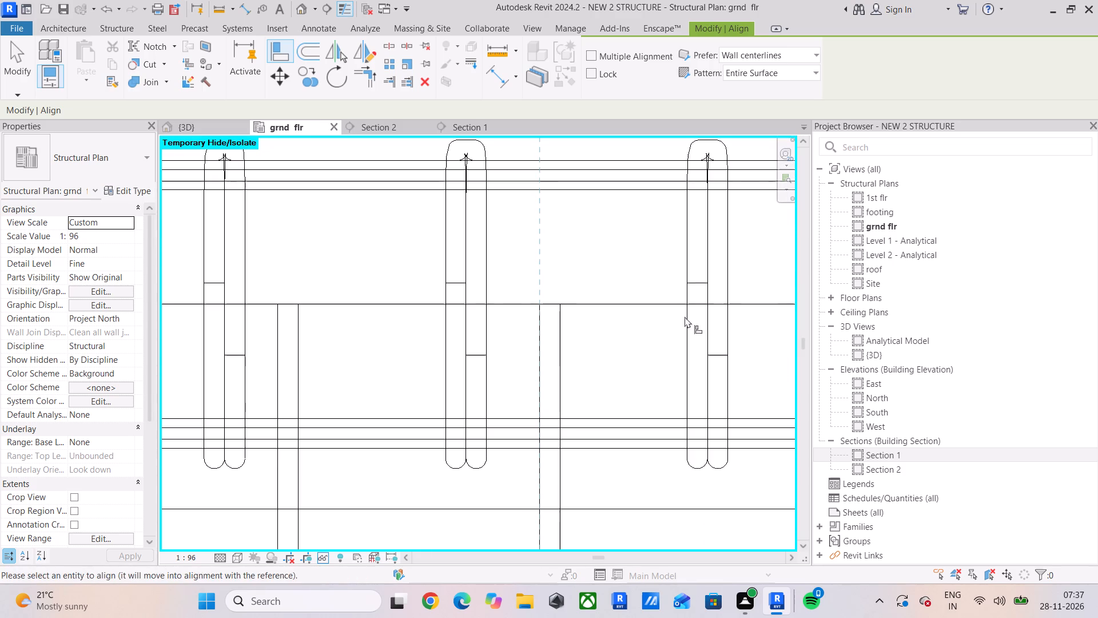
{"action": "left_click_drag", "start_coordinate": [683, 316], "coordinate": [673, 323]}
{"action": "scroll", "coordinate": [479, 364], "scroll_direction": "down", "scroll_amount": 5}
{"action": "middle_click_drag", "start_coordinate": [479, 364], "coordinate": [595, 364]}
{"action": "scroll", "coordinate": [474, 362], "scroll_direction": "up", "scroll_amount": 3}
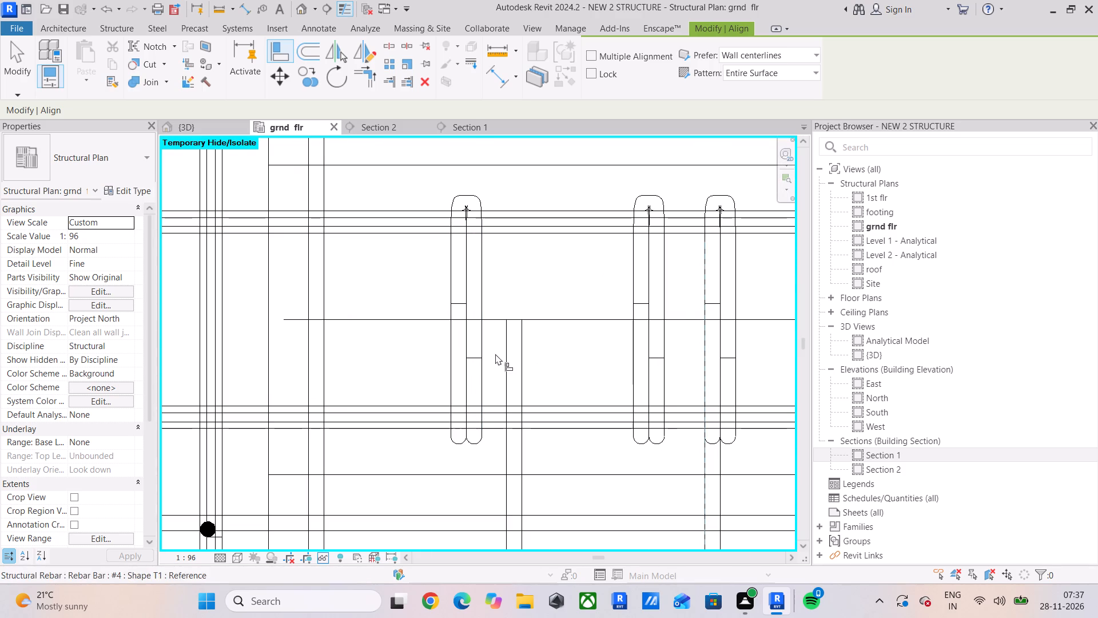
{"action": "left_click_drag", "start_coordinate": [504, 348], "coordinate": [498, 348]}
{"action": "left_click", "coordinate": [445, 340]}
{"action": "key", "text": "Escape"}
{"action": "key", "text": "Escape"}
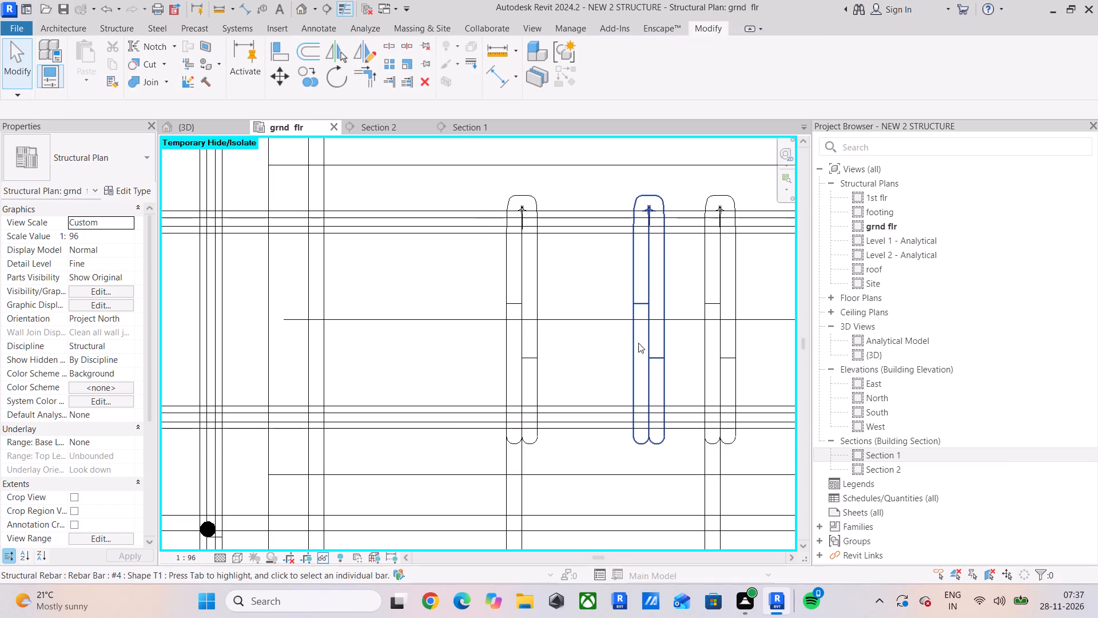
Delete the surplus beam stirrup standing between the last two aligned stirrups.
{"action": "left_click", "coordinate": [638, 342]}
{"action": "key", "text": "Delete"}
Align the #4 slab bar west of the north–south beam with the first slab bar on its east side, below the beam junction.
{"action": "scroll", "coordinate": [638, 343], "scroll_direction": "down", "scroll_amount": 7}
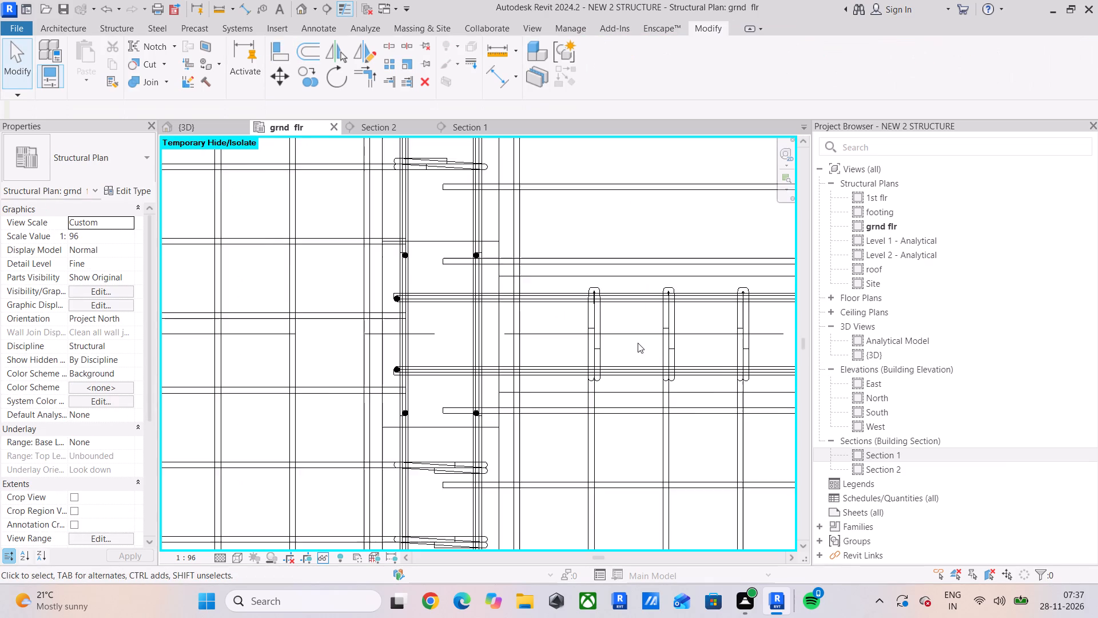
{"action": "scroll", "coordinate": [638, 343], "scroll_direction": "down", "scroll_amount": 4}
{"action": "middle_click_drag", "start_coordinate": [638, 343], "coordinate": [518, 296]}
{"action": "scroll", "coordinate": [383, 366], "scroll_direction": "up", "scroll_amount": 5}
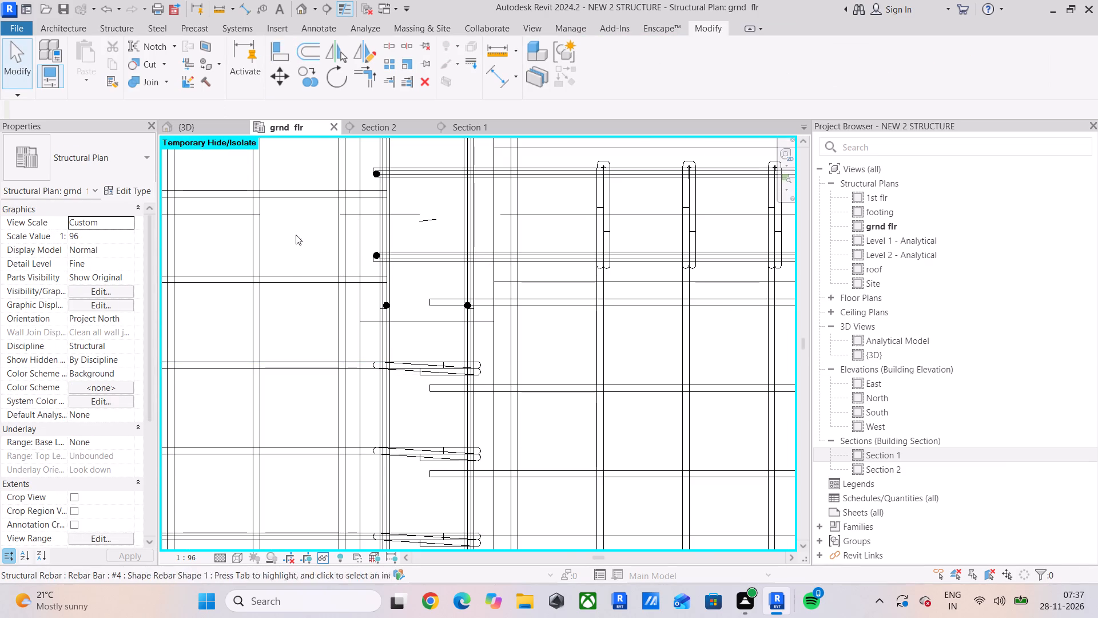
{"action": "scroll", "coordinate": [377, 252], "scroll_direction": "down", "scroll_amount": 8}
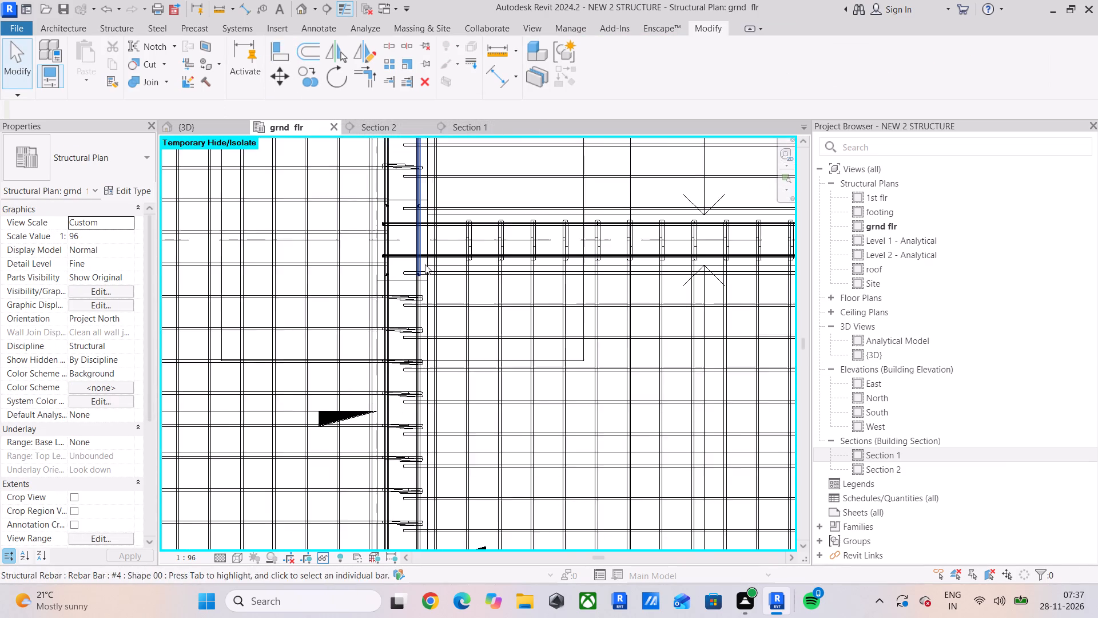
{"action": "middle_click_drag", "start_coordinate": [425, 264], "coordinate": [437, 385]}
{"action": "scroll", "coordinate": [395, 244], "scroll_direction": "up", "scroll_amount": 3}
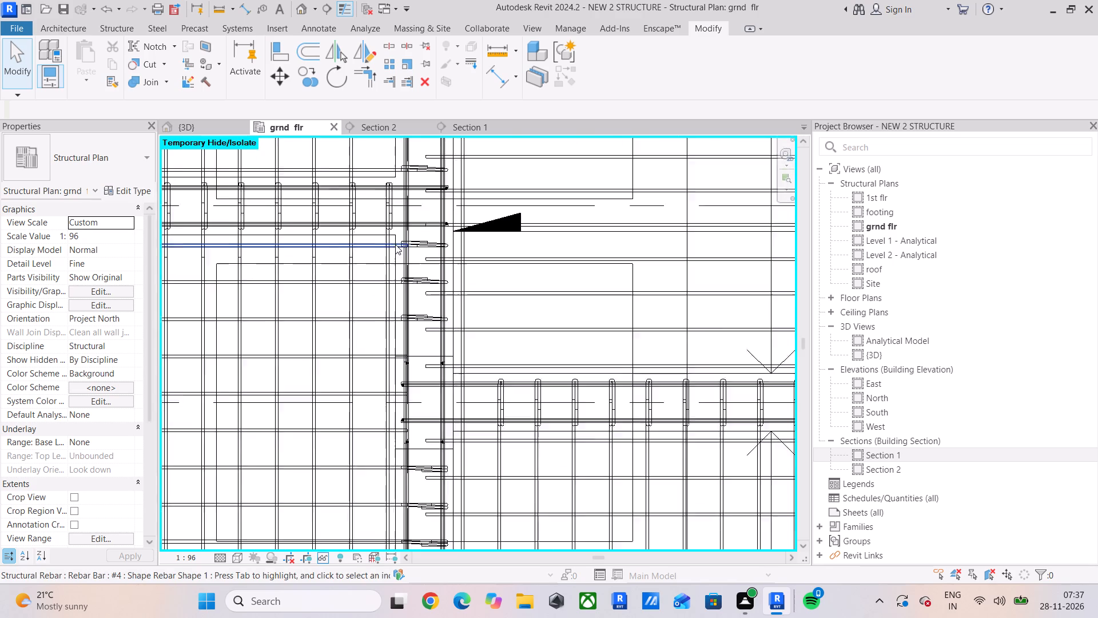
{"action": "scroll", "coordinate": [395, 244], "scroll_direction": "up", "scroll_amount": 6}
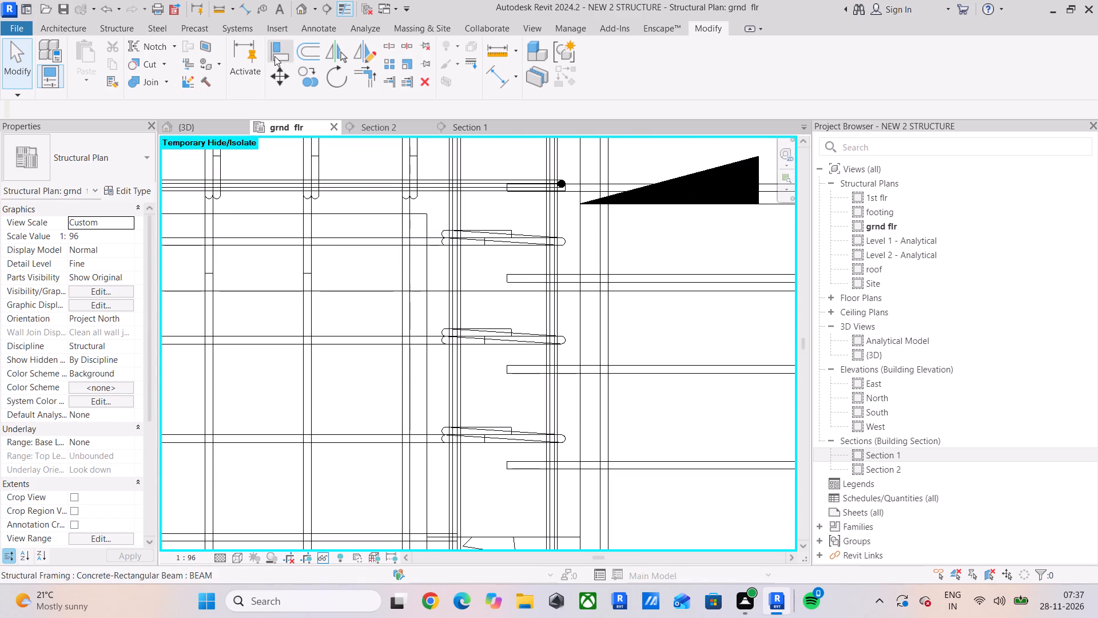
{"action": "left_click", "coordinate": [274, 56]}
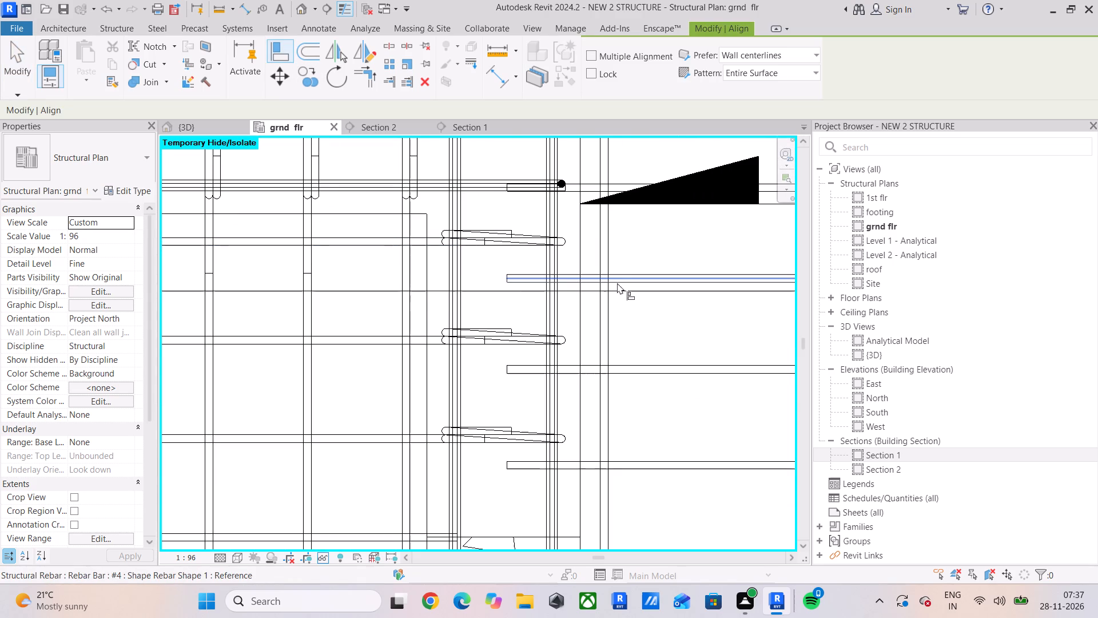
{"action": "left_click", "coordinate": [628, 286]}
{"action": "left_click", "coordinate": [357, 248]}
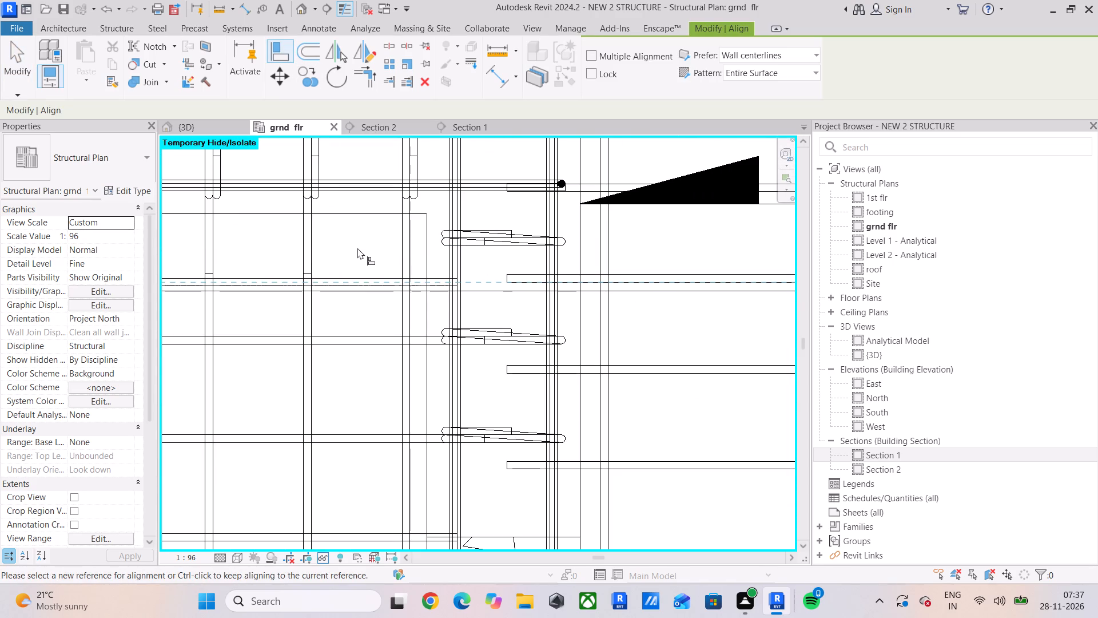
{"action": "left_click_drag", "start_coordinate": [550, 280], "coordinate": [539, 280]}
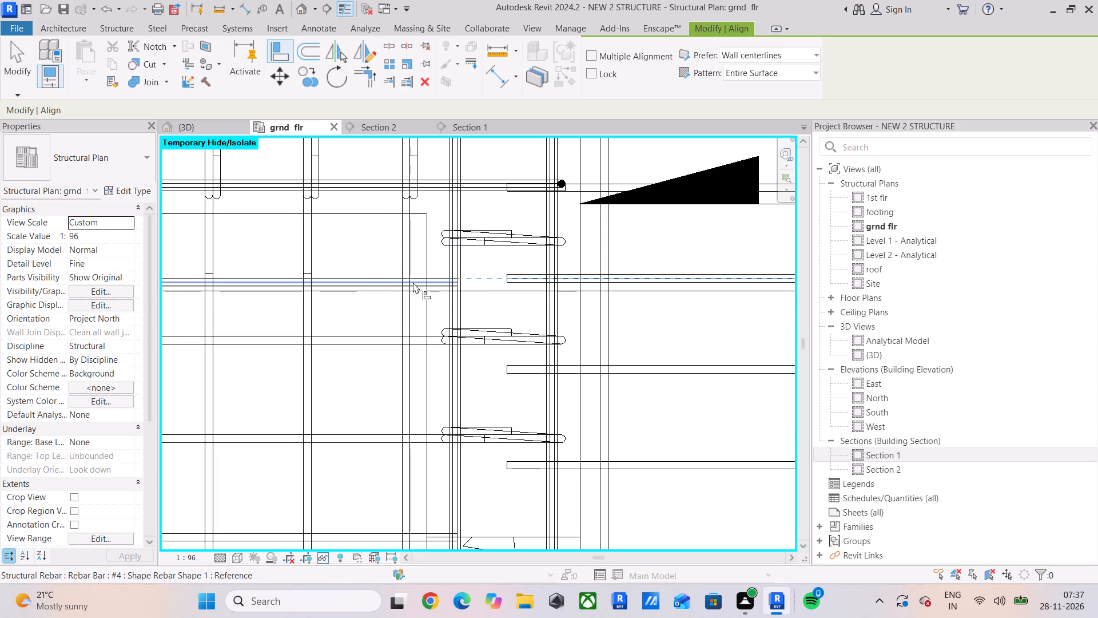
{"action": "left_click", "coordinate": [409, 280]}
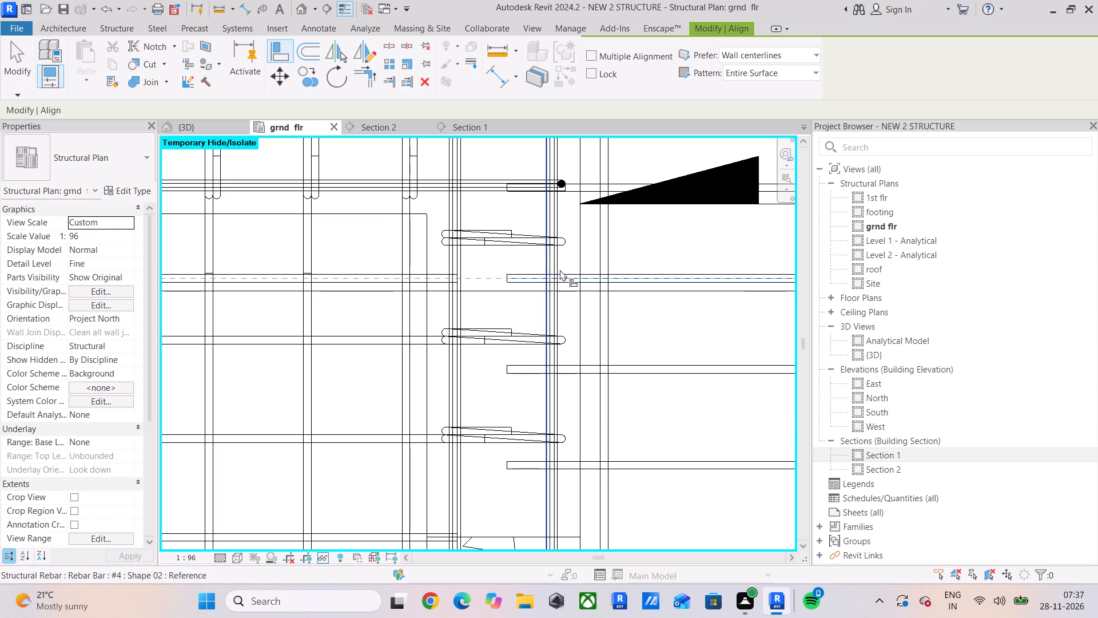
Align the north–south beam's first stirrup below the junction with the lower edge of the matched east-side slab bar.
{"action": "left_click", "coordinate": [600, 284]}
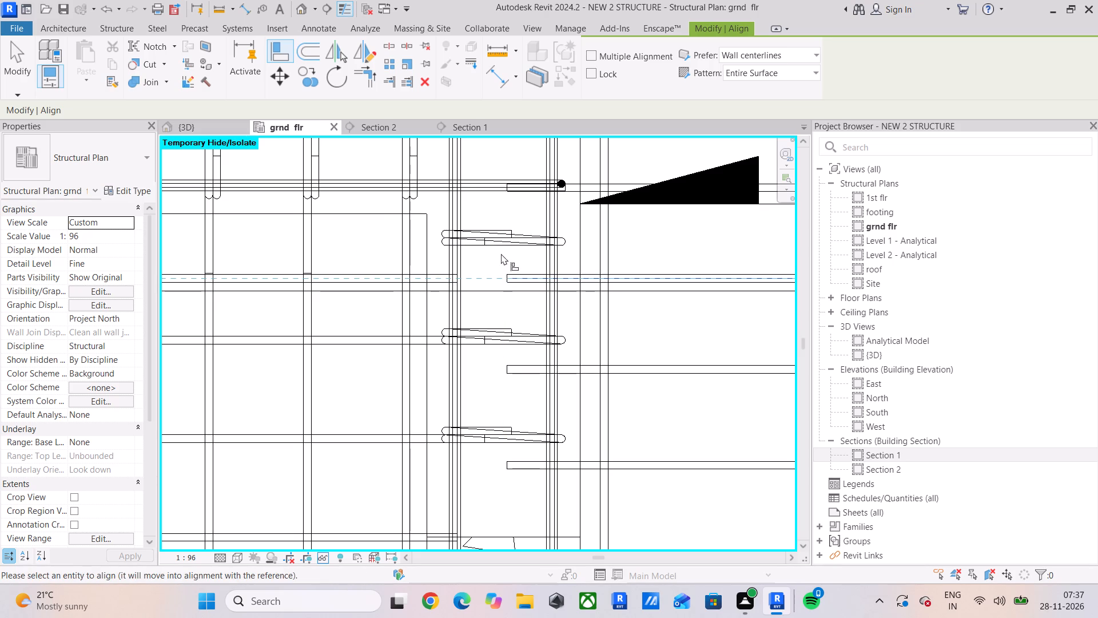
{"action": "left_click", "coordinate": [503, 250]}
{"action": "middle_click_drag", "start_coordinate": [520, 294], "coordinate": [498, 237]}
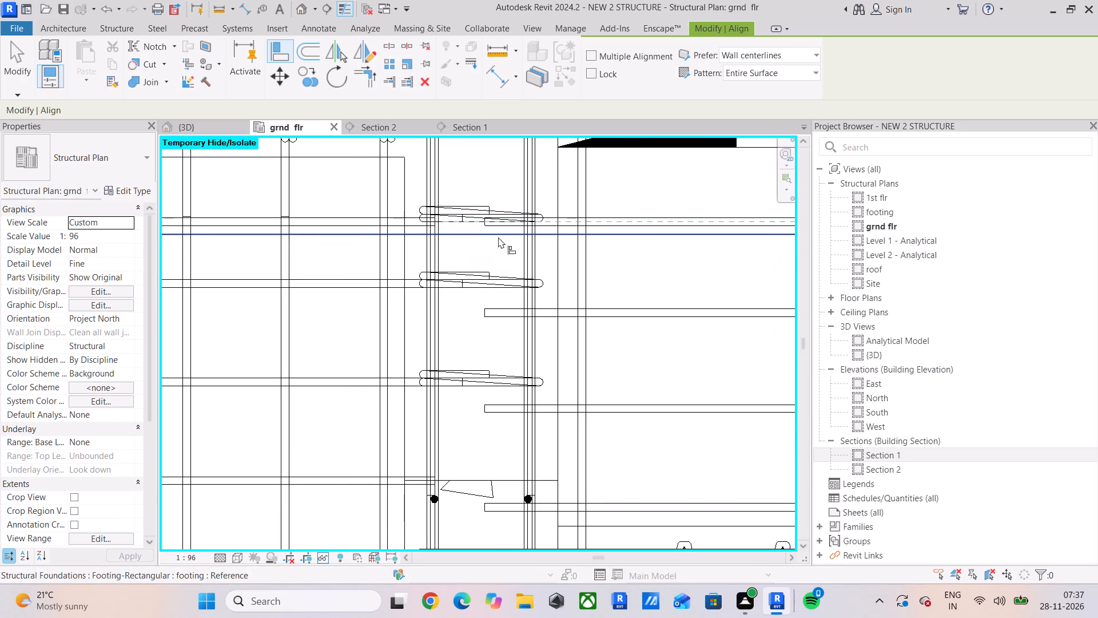
{"action": "scroll", "coordinate": [399, 218], "scroll_direction": "up", "scroll_amount": 4}
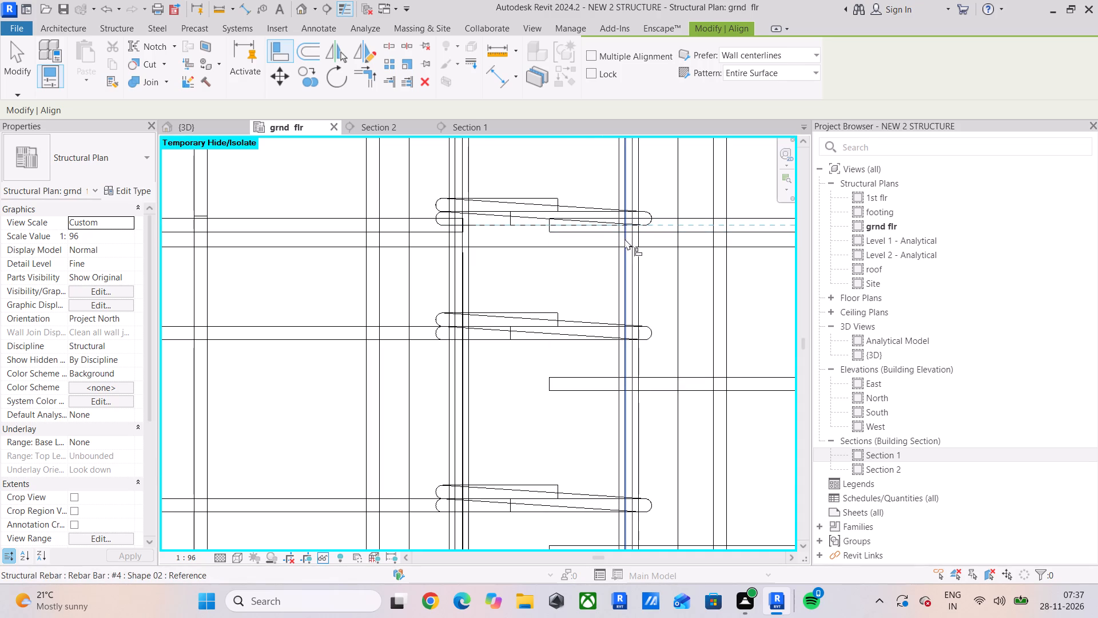
{"action": "left_click_drag", "start_coordinate": [660, 233], "coordinate": [646, 233]}
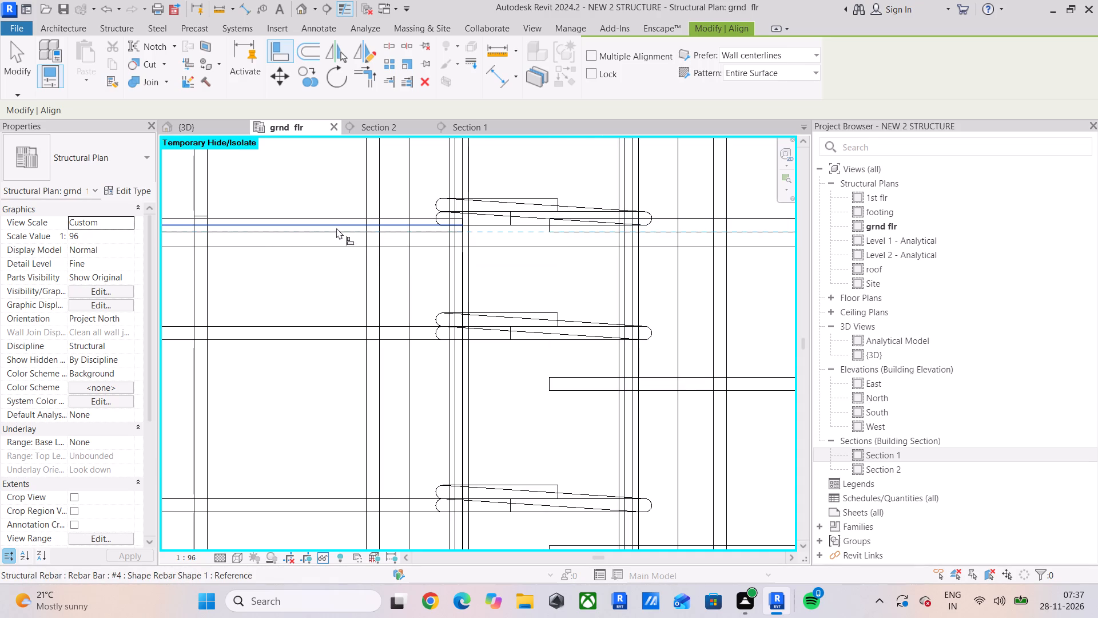
{"action": "left_click", "coordinate": [526, 225]}
Align the second west-side slab bar and the beam stirrup beside it with the second slab bar on the east side.
{"action": "scroll", "coordinate": [437, 273], "scroll_direction": "down", "scroll_amount": 4}
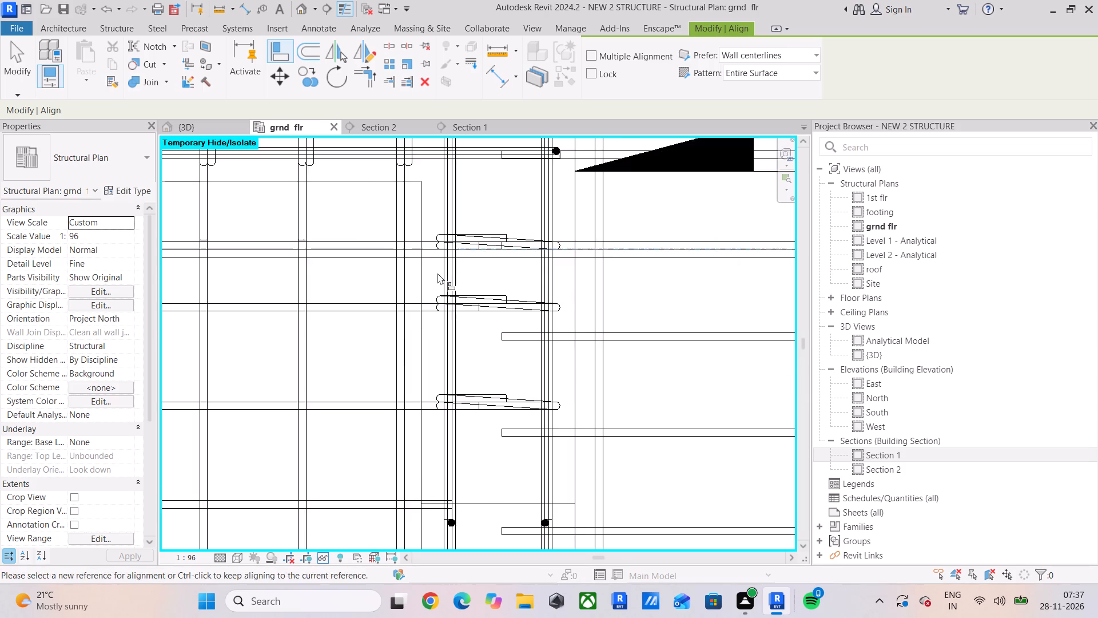
{"action": "middle_click_drag", "start_coordinate": [437, 273], "coordinate": [402, 208]}
{"action": "scroll", "coordinate": [531, 260], "scroll_direction": "up", "scroll_amount": 3}
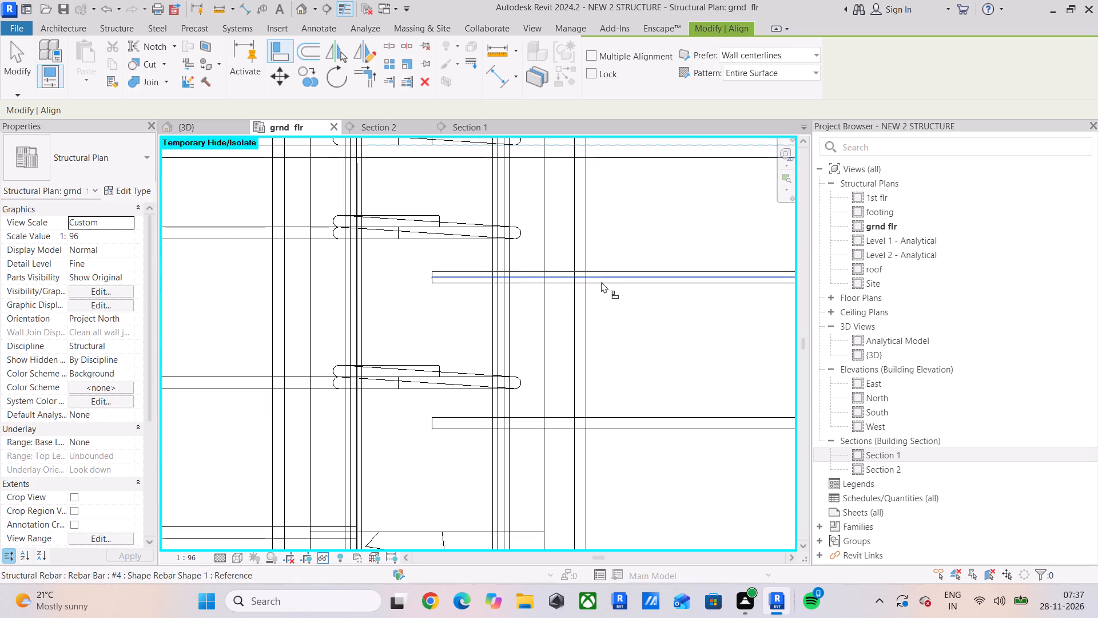
{"action": "left_click_drag", "start_coordinate": [603, 287], "coordinate": [591, 290]}
{"action": "left_click", "coordinate": [223, 243]}
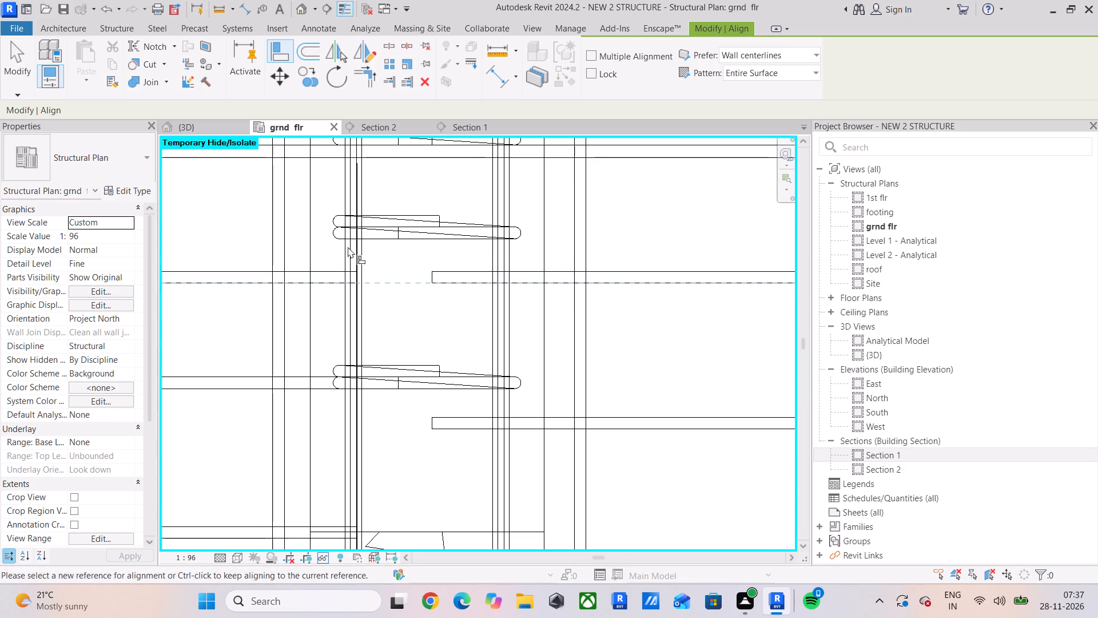
{"action": "left_click", "coordinate": [636, 288]}
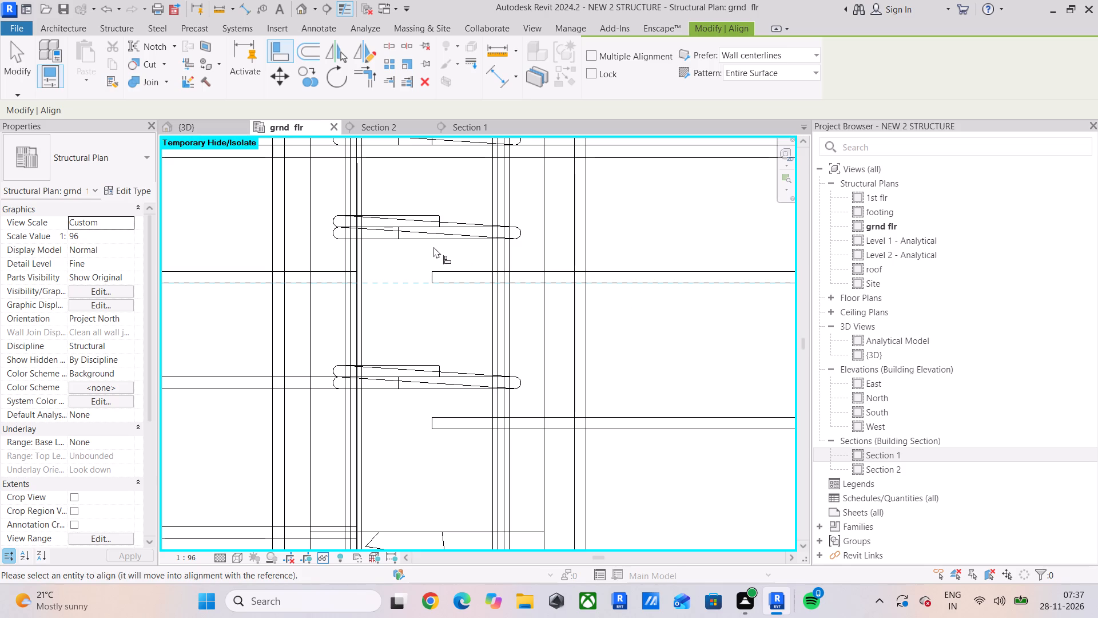
{"action": "left_click", "coordinate": [436, 243]}
Align the last beam stirrup above the column and the west-side slab bar beside it with the matching east-side slab bar.
{"action": "scroll", "coordinate": [428, 255], "scroll_direction": "down", "scroll_amount": 5}
{"action": "middle_click_drag", "start_coordinate": [447, 263], "coordinate": [411, 215]}
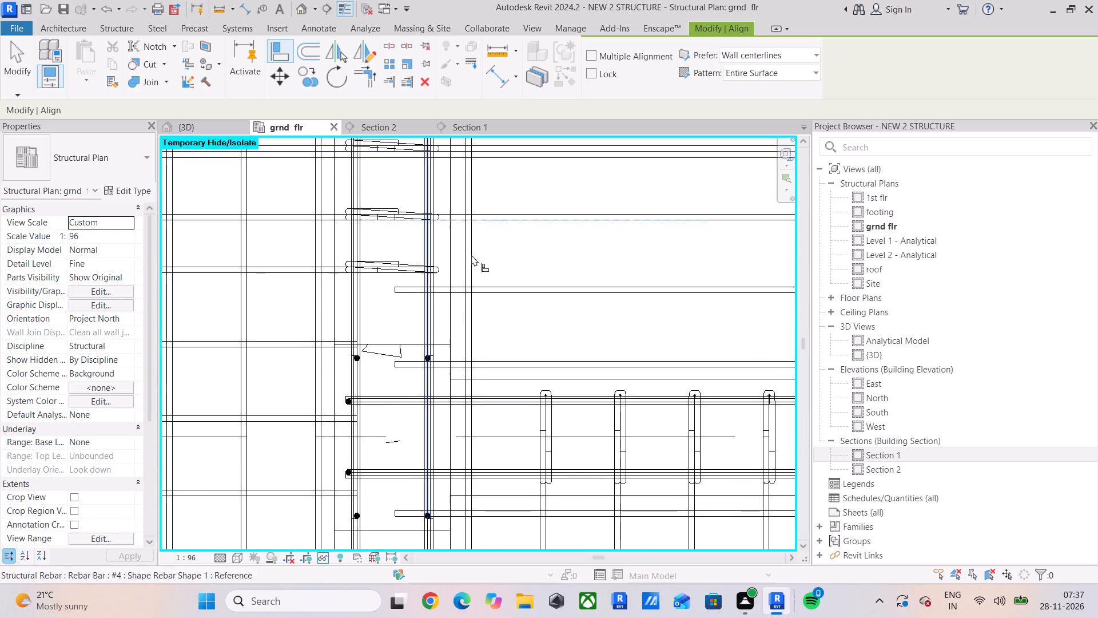
{"action": "scroll", "coordinate": [483, 262], "scroll_direction": "up", "scroll_amount": 3}
{"action": "left_click_drag", "start_coordinate": [516, 314], "coordinate": [503, 315]}
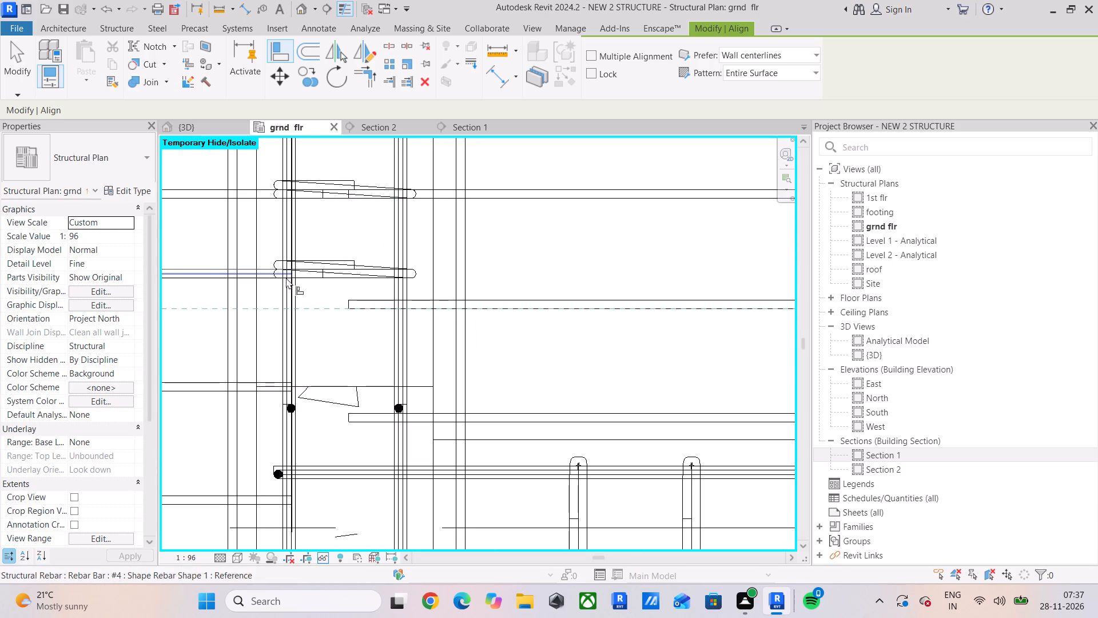
{"action": "left_click", "coordinate": [319, 281]}
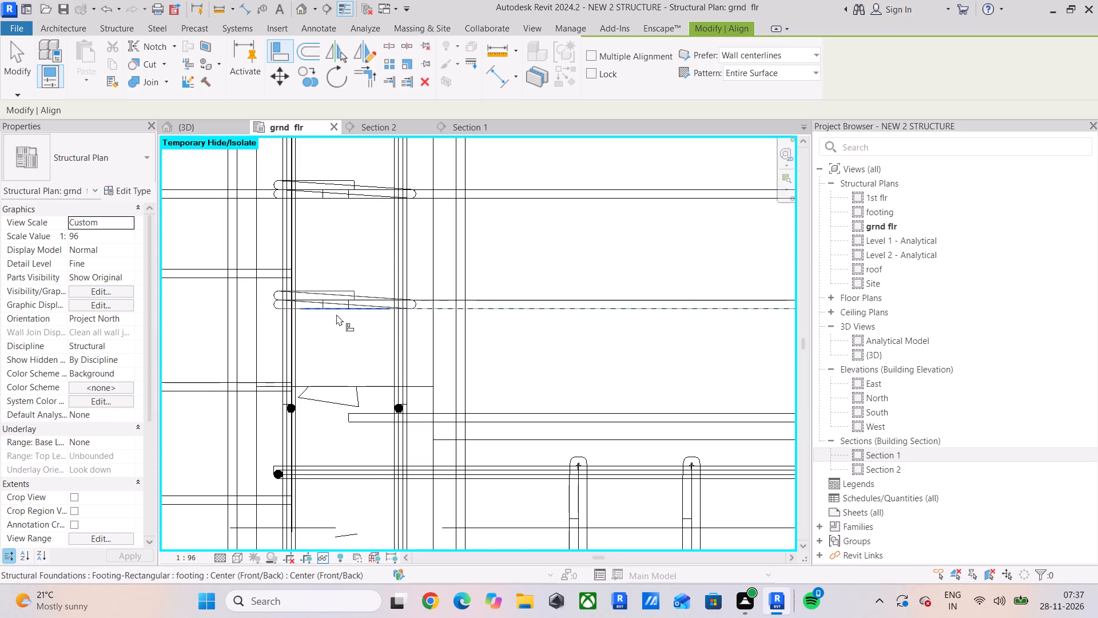
{"action": "left_click", "coordinate": [334, 314]}
{"action": "left_click", "coordinate": [196, 283]}
{"action": "middle_click_drag", "start_coordinate": [248, 299], "coordinate": [363, 248]}
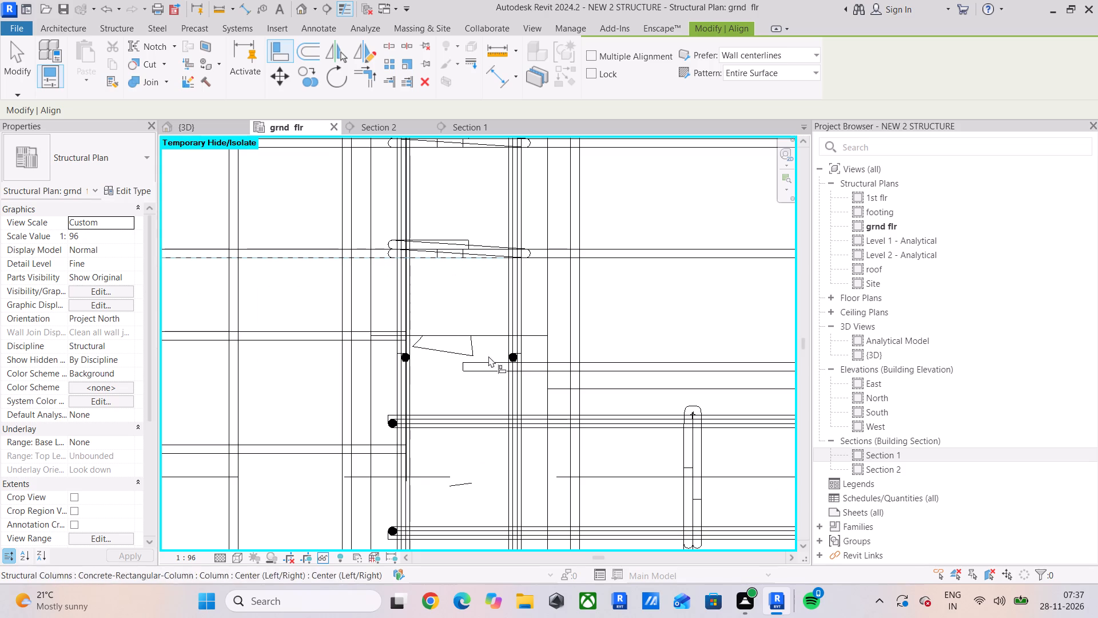
Align the west-side #4 slab bar at the column's north end with the east-side slab bar opposite it.
{"action": "left_click_drag", "start_coordinate": [589, 374], "coordinate": [579, 375]}
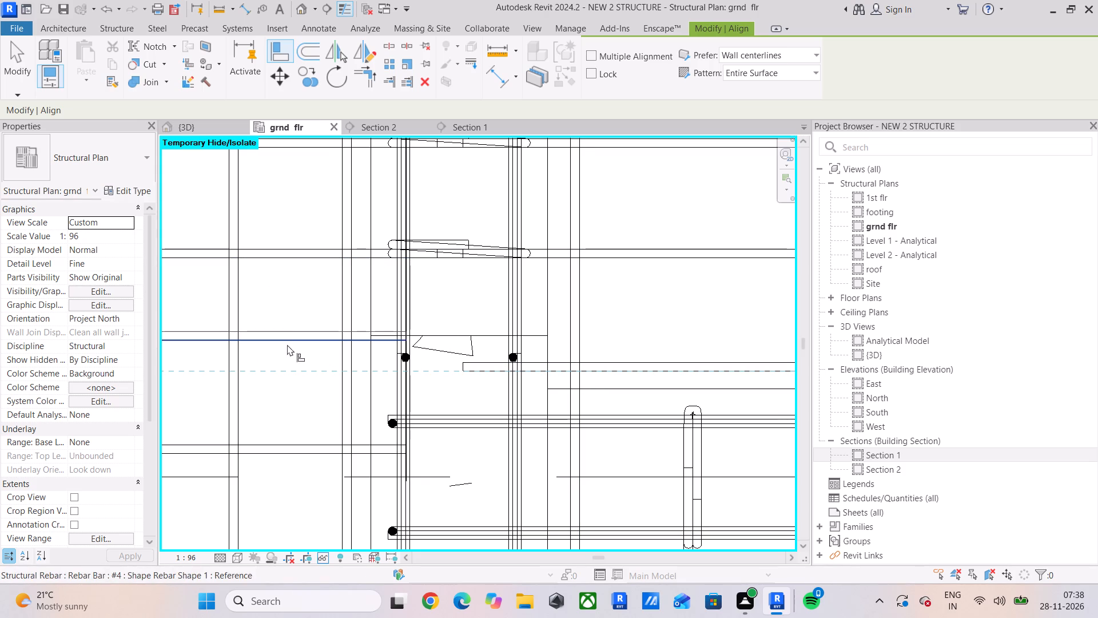
{"action": "left_click", "coordinate": [287, 342]}
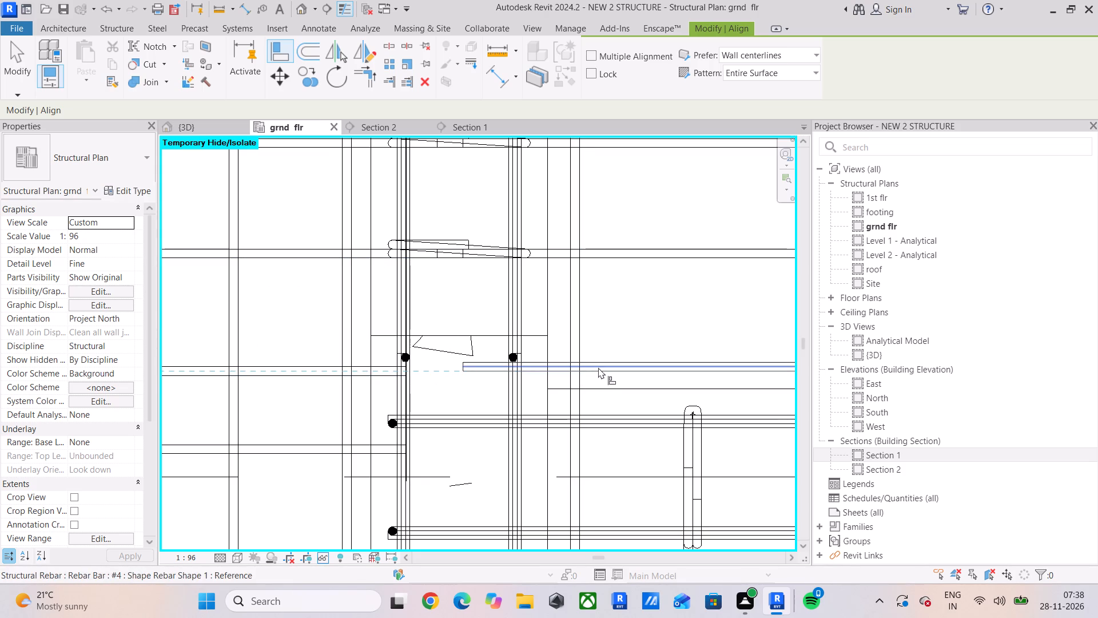
{"action": "left_click_drag", "start_coordinate": [599, 367], "coordinate": [587, 367]}
{"action": "left_click", "coordinate": [310, 369]}
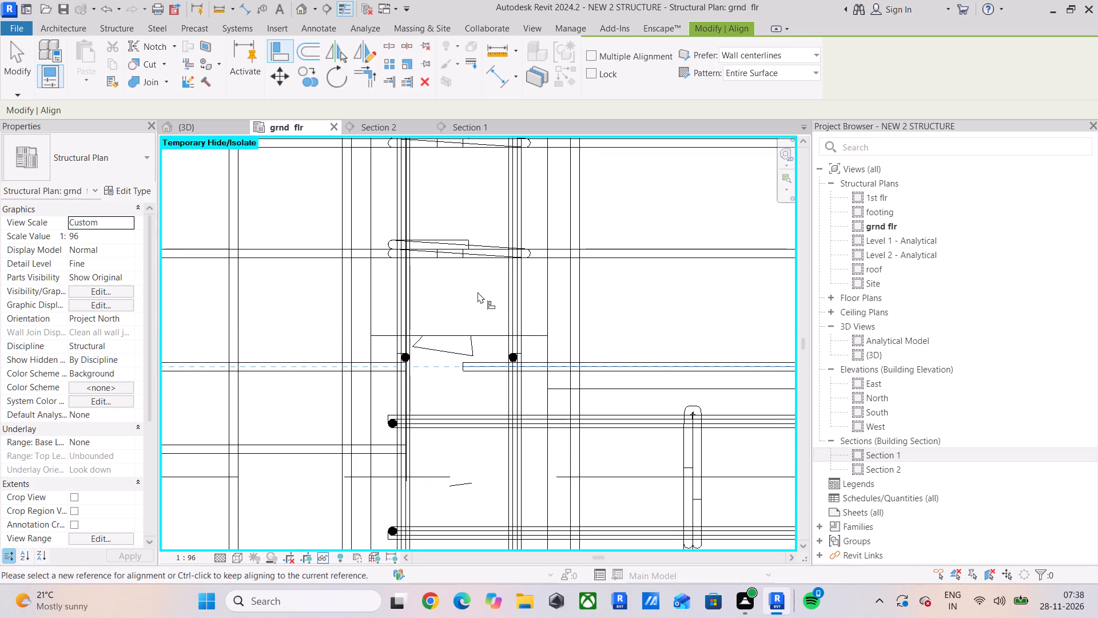
{"action": "scroll", "coordinate": [481, 320], "scroll_direction": "down", "scroll_amount": 3}
{"action": "middle_click_drag", "start_coordinate": [481, 321], "coordinate": [492, 294]}
{"action": "scroll", "coordinate": [489, 327], "scroll_direction": "up", "scroll_amount": 4}
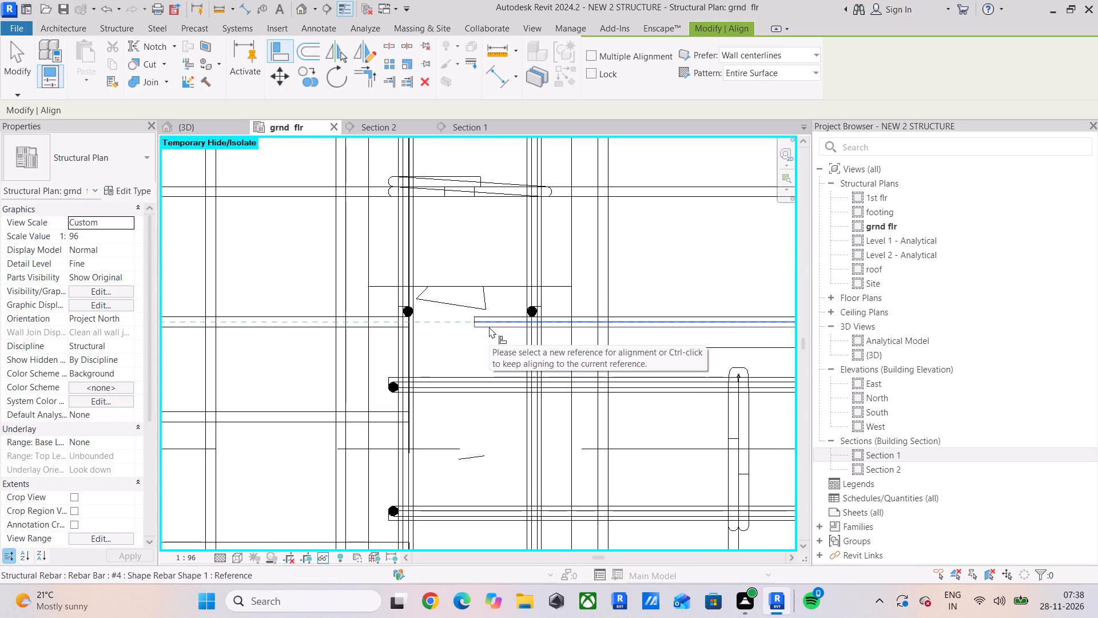
{"action": "left_click", "coordinate": [22, 54]}
Shorten the aligned west-side slab bar so it ends at the column's west face.
{"action": "scroll", "coordinate": [518, 350], "scroll_direction": "up", "scroll_amount": 4}
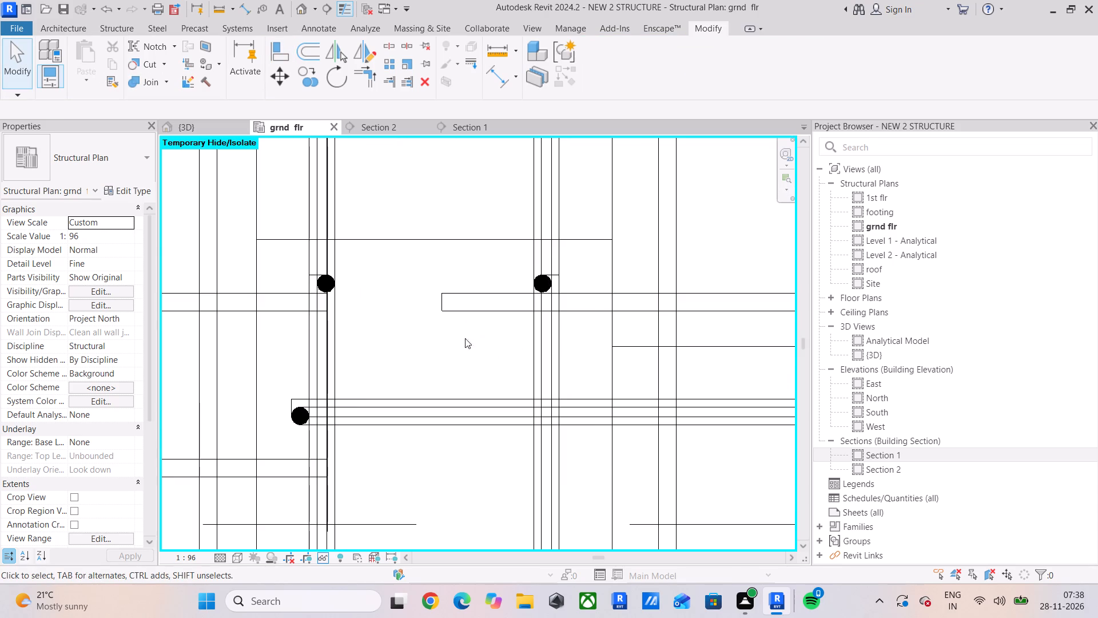
{"action": "left_click", "coordinate": [277, 311]}
{"action": "middle_click_drag", "start_coordinate": [314, 314], "coordinate": [499, 334]}
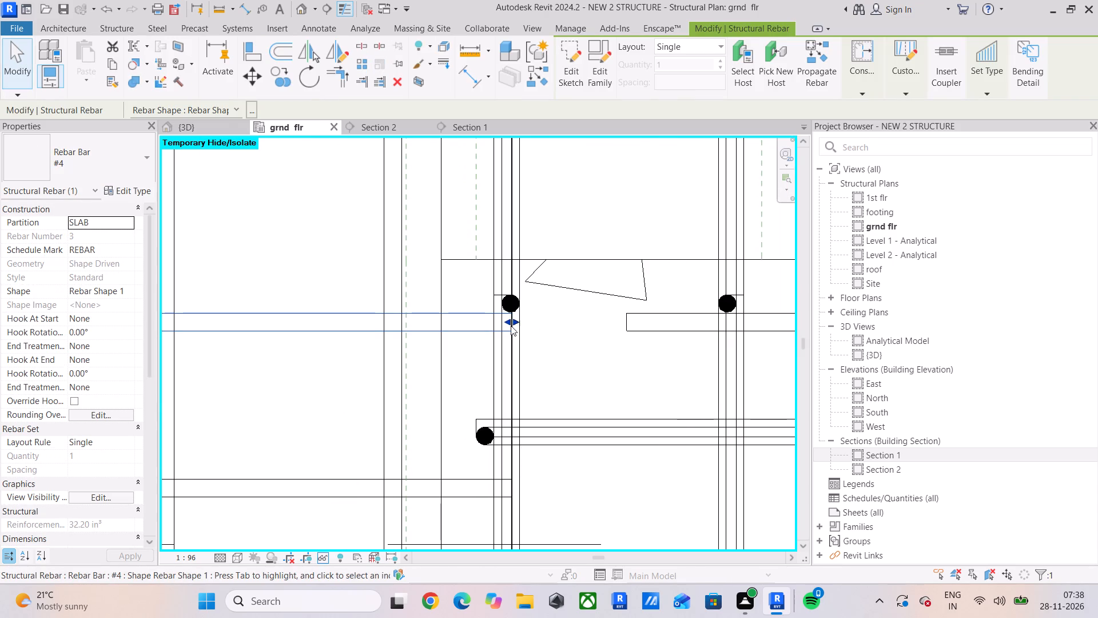
{"action": "left_click_drag", "start_coordinate": [510, 325], "coordinate": [441, 334]}
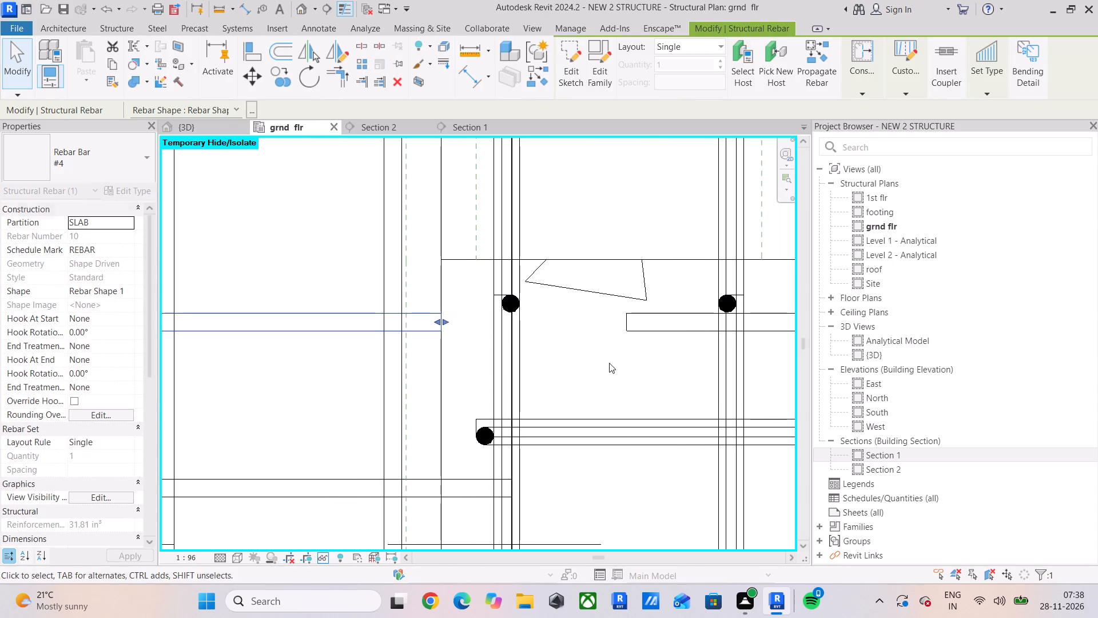
Shorten the opposite east-side slab bar so it starts at the column's east face.
{"action": "middle_click_drag", "start_coordinate": [615, 360], "coordinate": [436, 359]}
{"action": "left_click", "coordinate": [647, 328]}
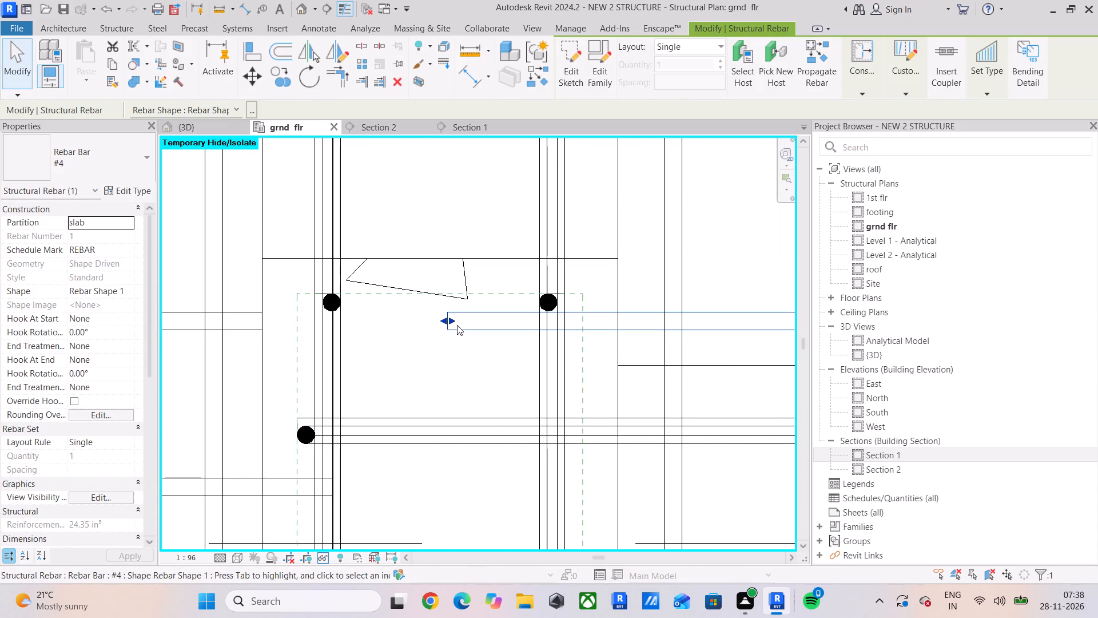
{"action": "left_click_drag", "start_coordinate": [453, 322], "coordinate": [614, 355]}
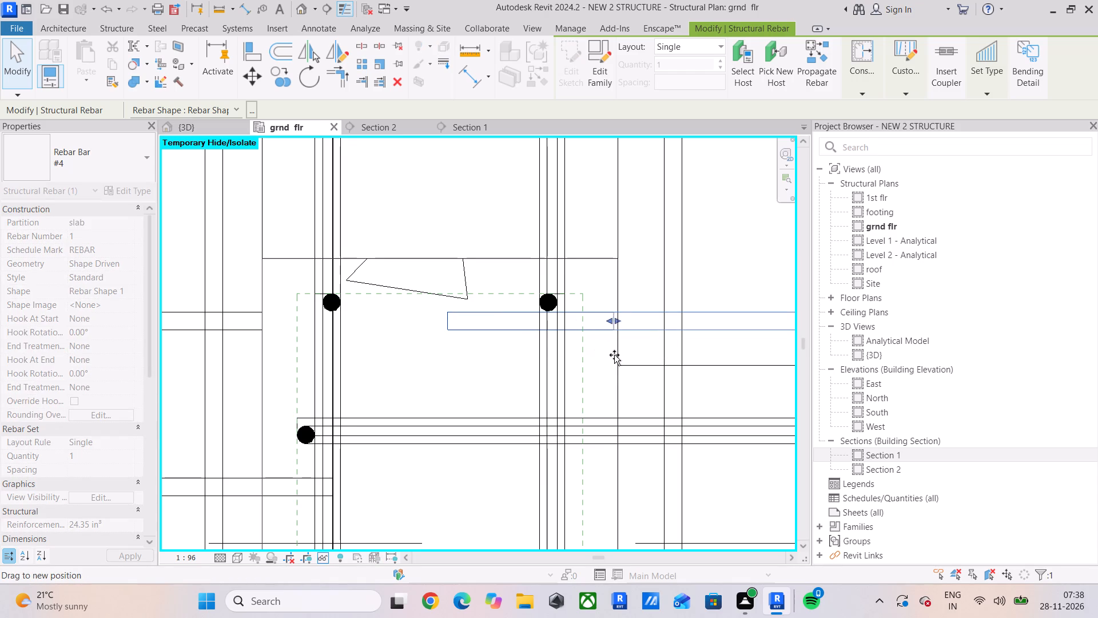
{"action": "left_click_drag", "start_coordinate": [614, 355], "coordinate": [617, 355]}
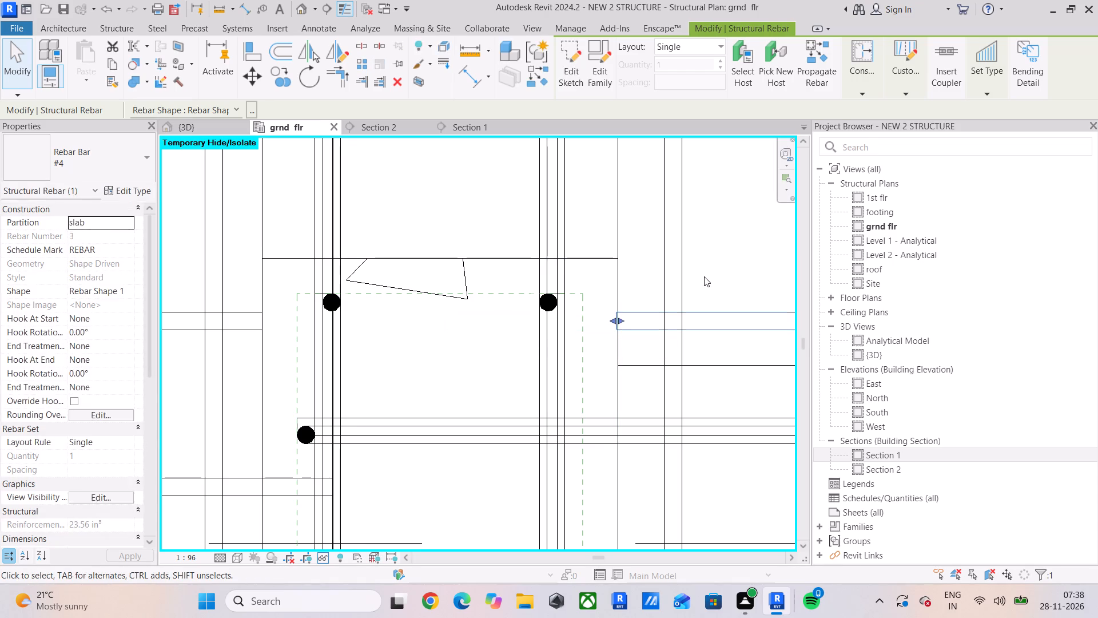
{"action": "left_click", "coordinate": [704, 276]}
Delete the west-side #4 slab bar running into the column just above its mid-height in plan.
{"action": "scroll", "coordinate": [702, 280], "scroll_direction": "down", "scroll_amount": 10}
{"action": "middle_click_drag", "start_coordinate": [691, 304], "coordinate": [571, 264]}
{"action": "scroll", "coordinate": [571, 268], "scroll_direction": "down", "scroll_amount": 3}
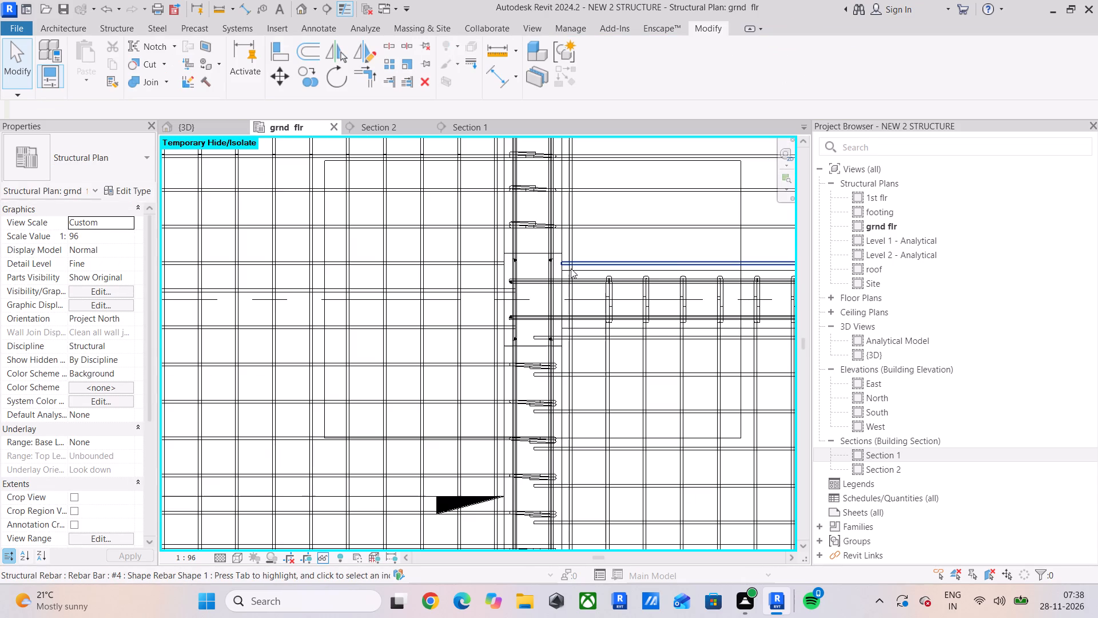
{"action": "scroll", "coordinate": [571, 268], "scroll_direction": "down", "scroll_amount": 3}
{"action": "middle_click_drag", "start_coordinate": [571, 271], "coordinate": [518, 308]}
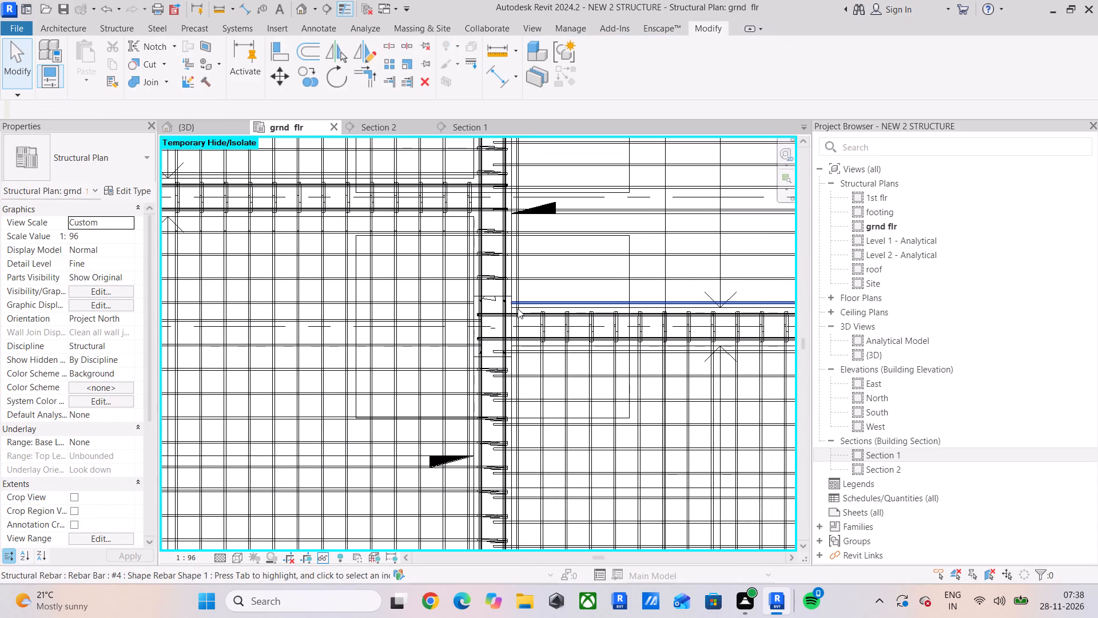
{"action": "scroll", "coordinate": [489, 322], "scroll_direction": "up", "scroll_amount": 7}
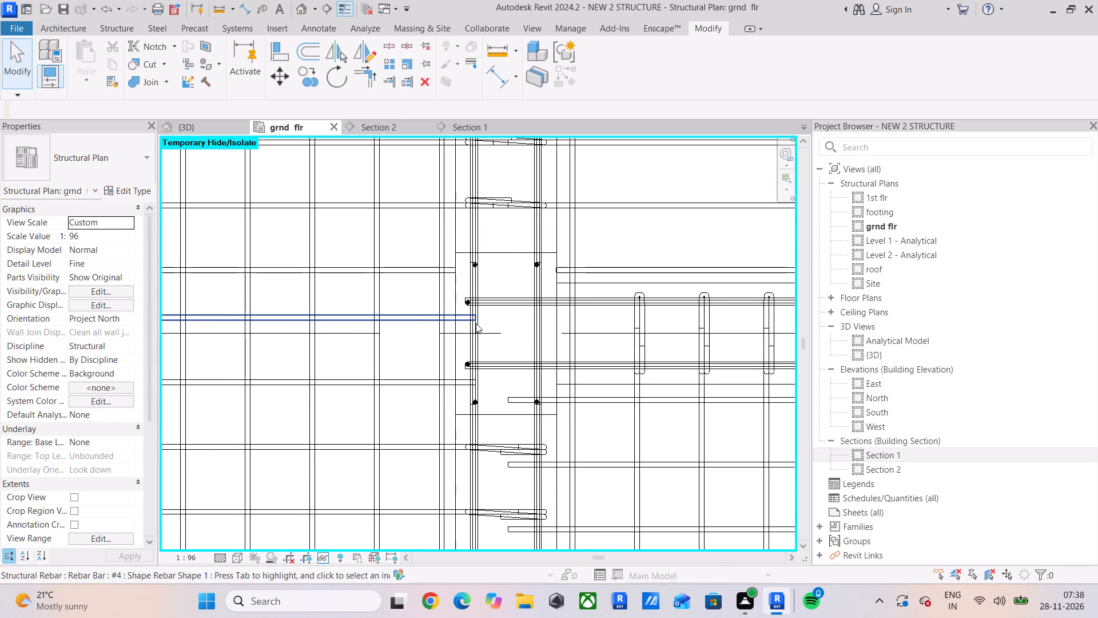
{"action": "middle_click_drag", "start_coordinate": [476, 323], "coordinate": [416, 325]}
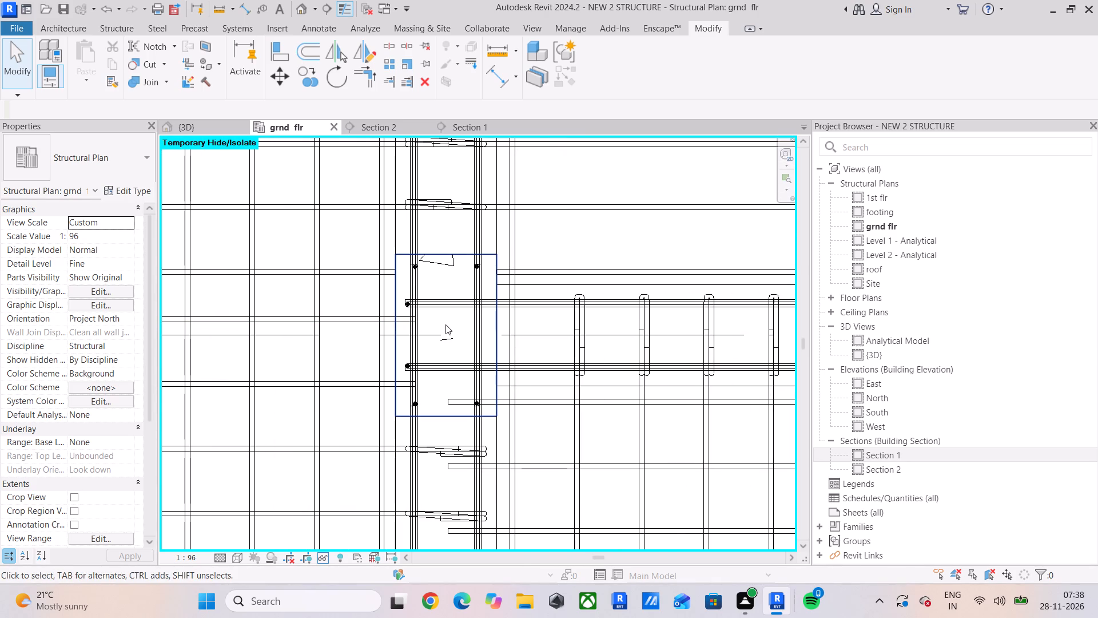
{"action": "scroll", "coordinate": [429, 309], "scroll_direction": "down", "scroll_amount": 1}
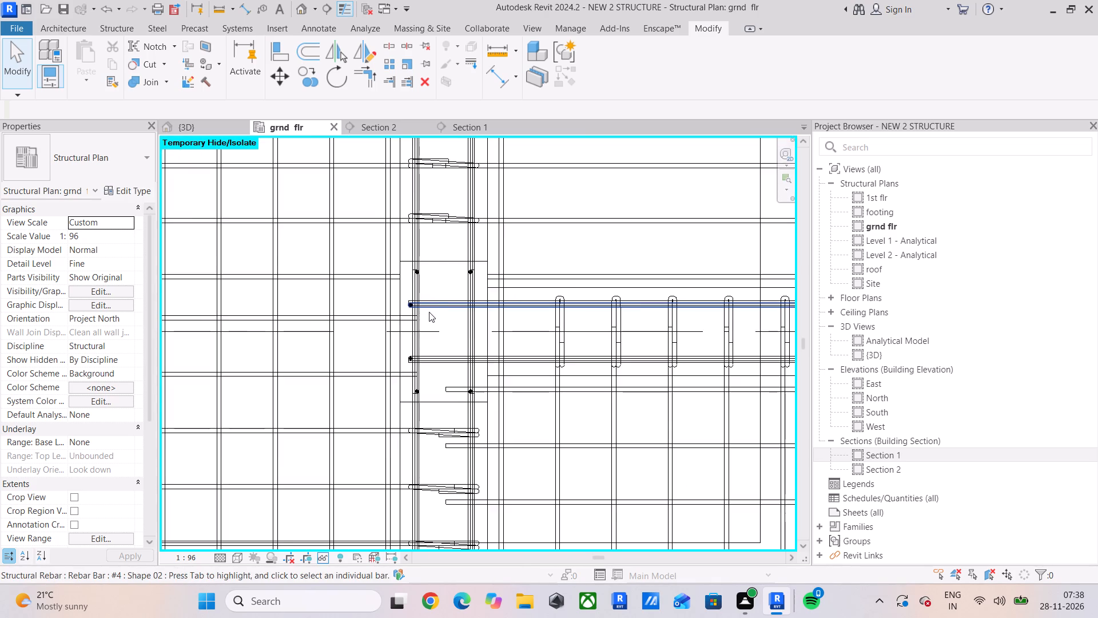
{"action": "middle_click_drag", "start_coordinate": [429, 312], "coordinate": [423, 259]}
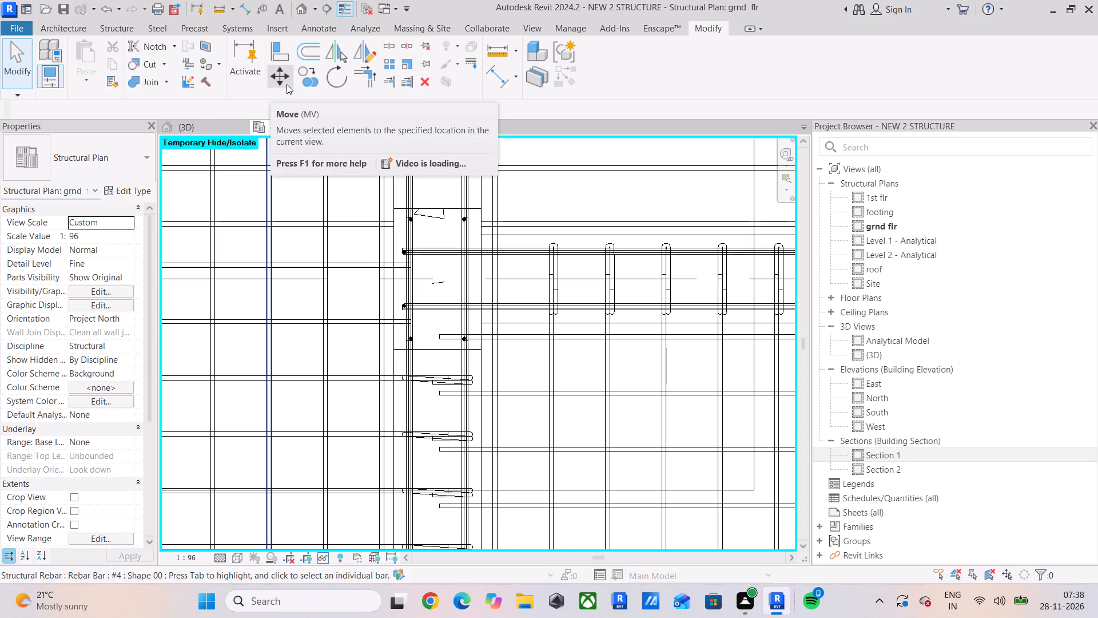
{"action": "left_click", "coordinate": [355, 262]}
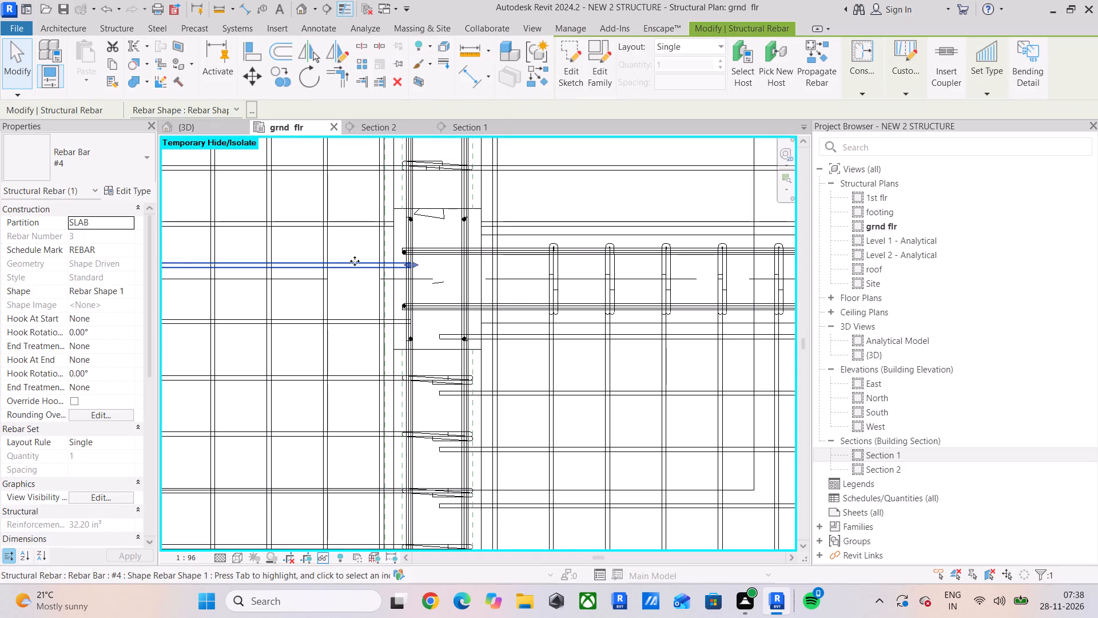
{"action": "key", "text": "Delete"}
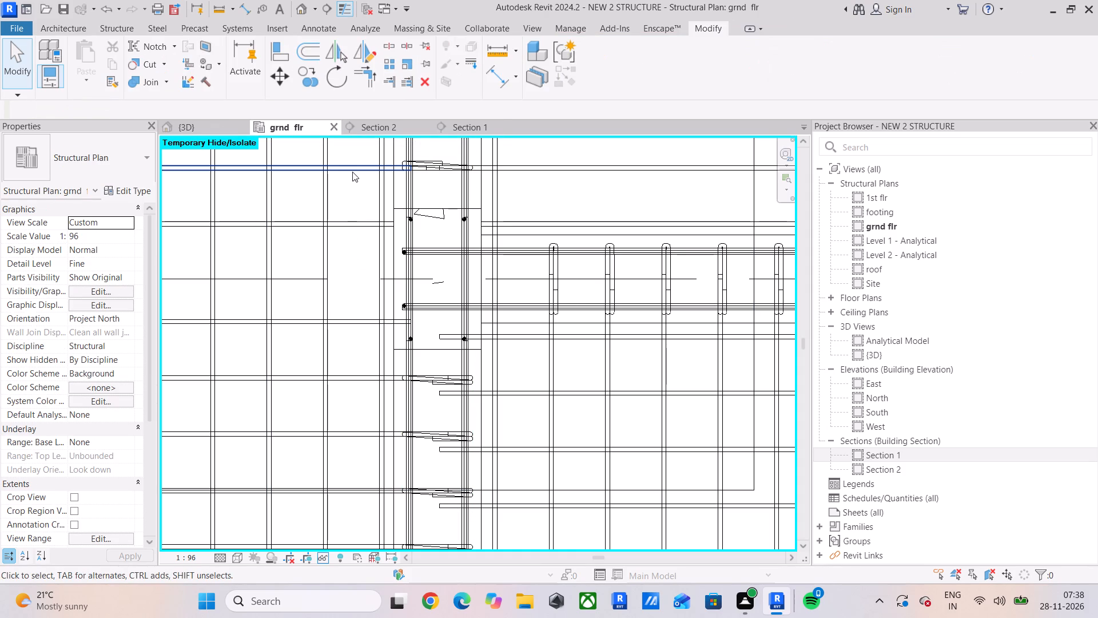
Copy the shortened west-side slab bar one bar spacing south, using the bar above it as the base reference.
{"action": "left_click", "coordinate": [351, 223]}
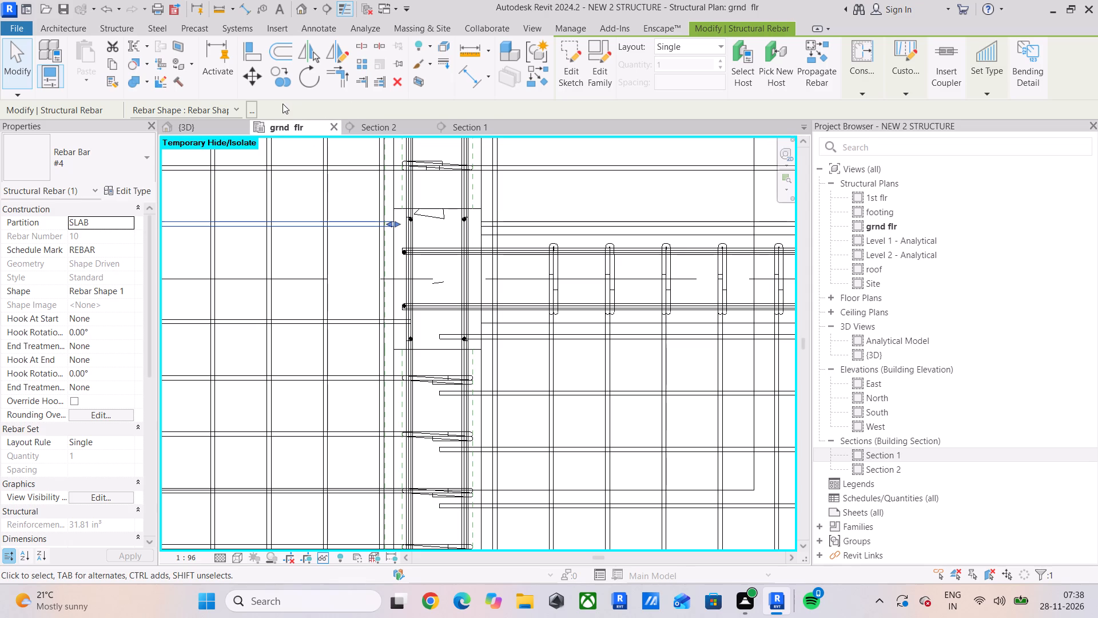
{"action": "left_click", "coordinate": [281, 81]}
{"action": "left_click", "coordinate": [348, 173]}
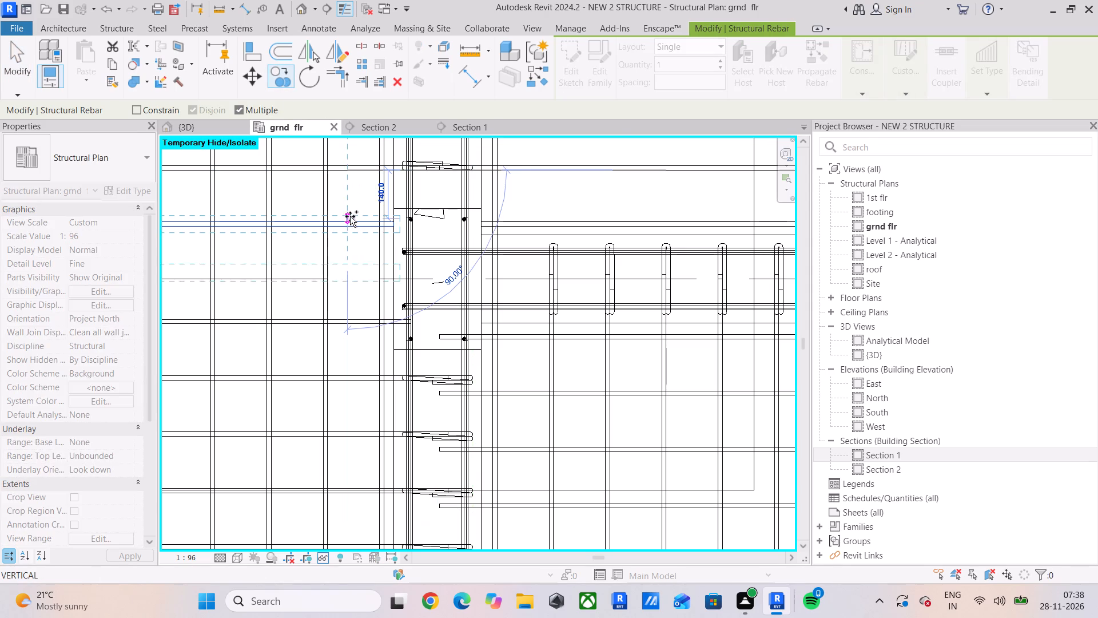
{"action": "left_click", "coordinate": [350, 226]}
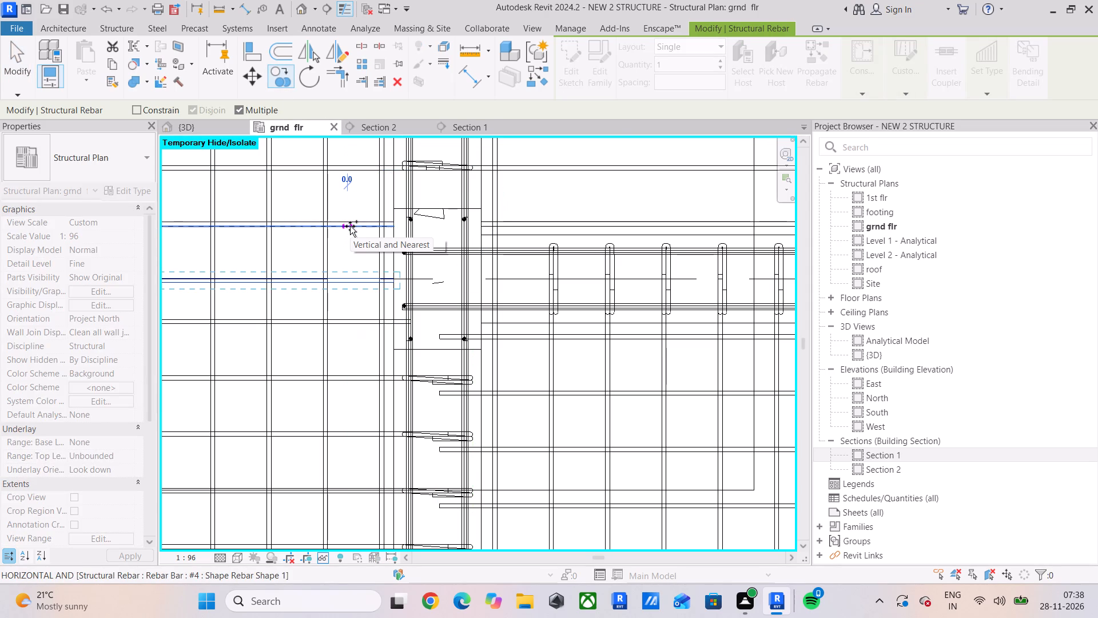
{"action": "left_click", "coordinate": [11, 62]}
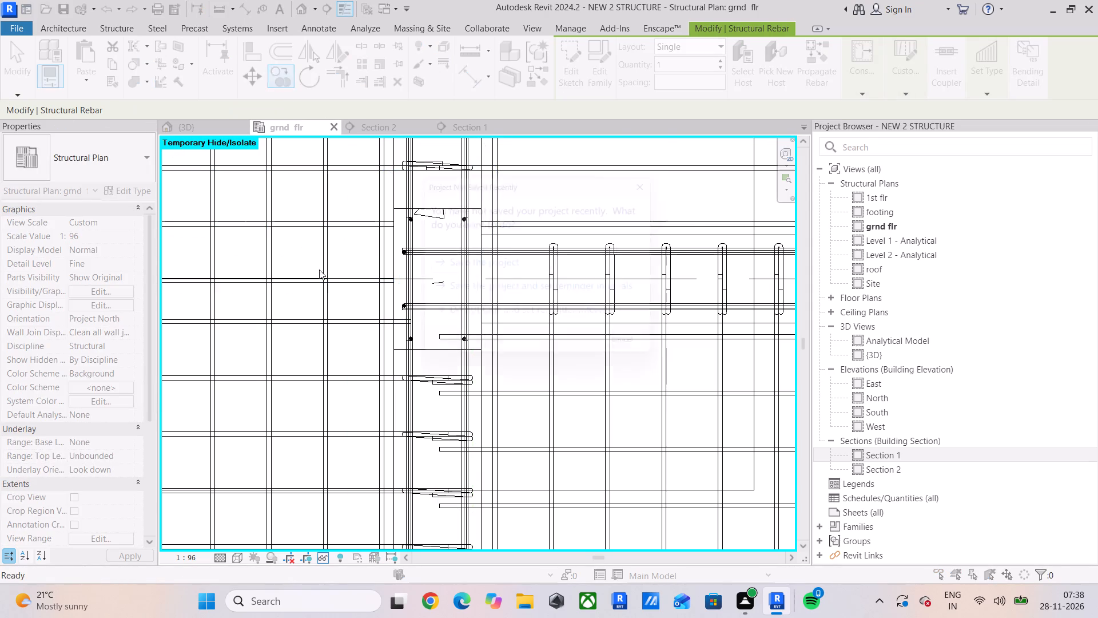
{"action": "left_click", "coordinate": [665, 183]}
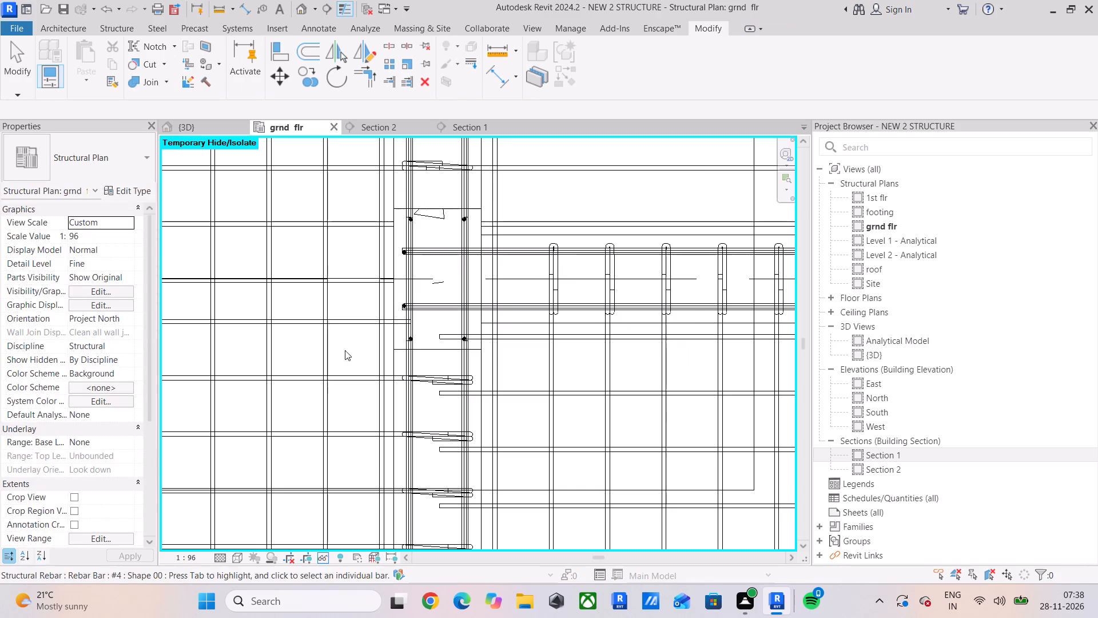
Align the west-side slab bar at the column's south end with the east-side slab bar opposite it.
{"action": "left_click", "coordinate": [342, 325]}
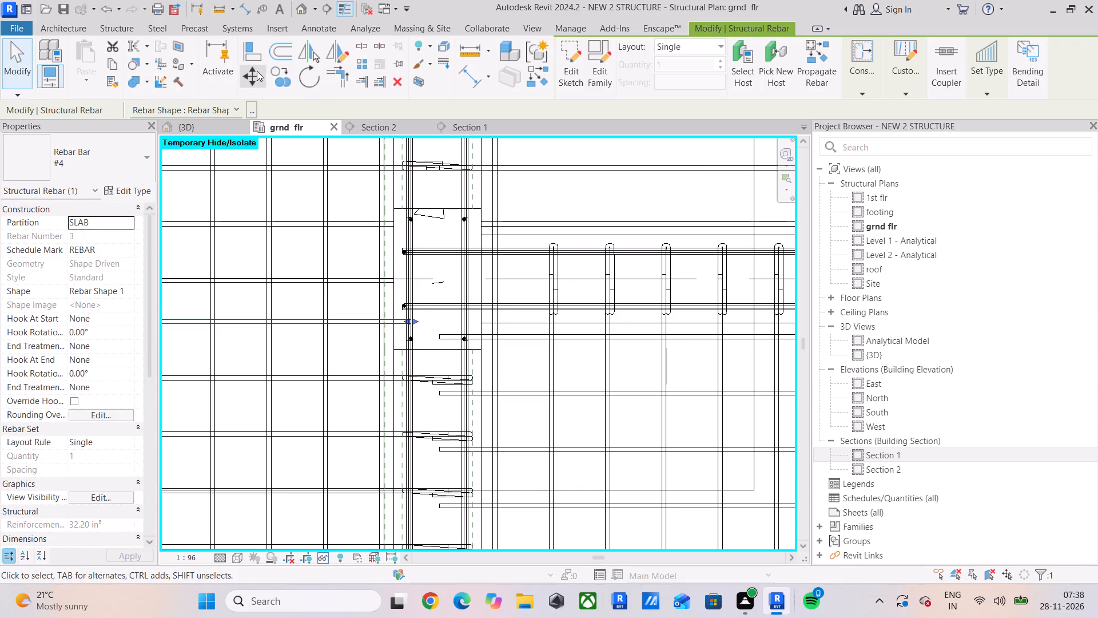
{"action": "left_click", "coordinate": [252, 58]}
{"action": "scroll", "coordinate": [550, 408], "scroll_direction": "up", "scroll_amount": 4}
{"action": "left_click", "coordinate": [483, 275]}
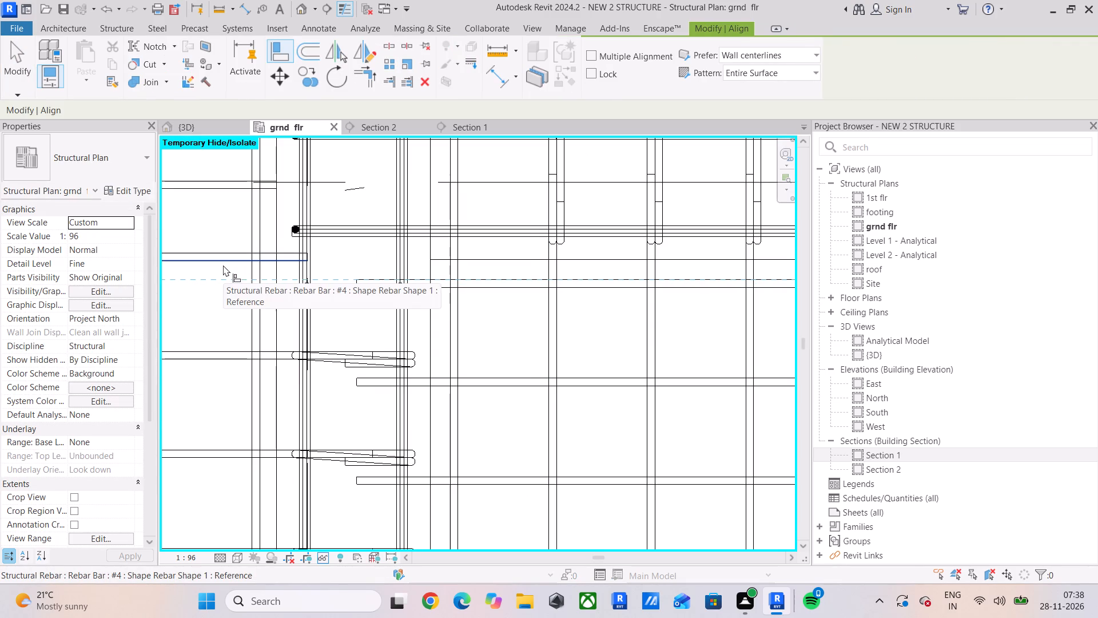
{"action": "left_click", "coordinate": [225, 248]}
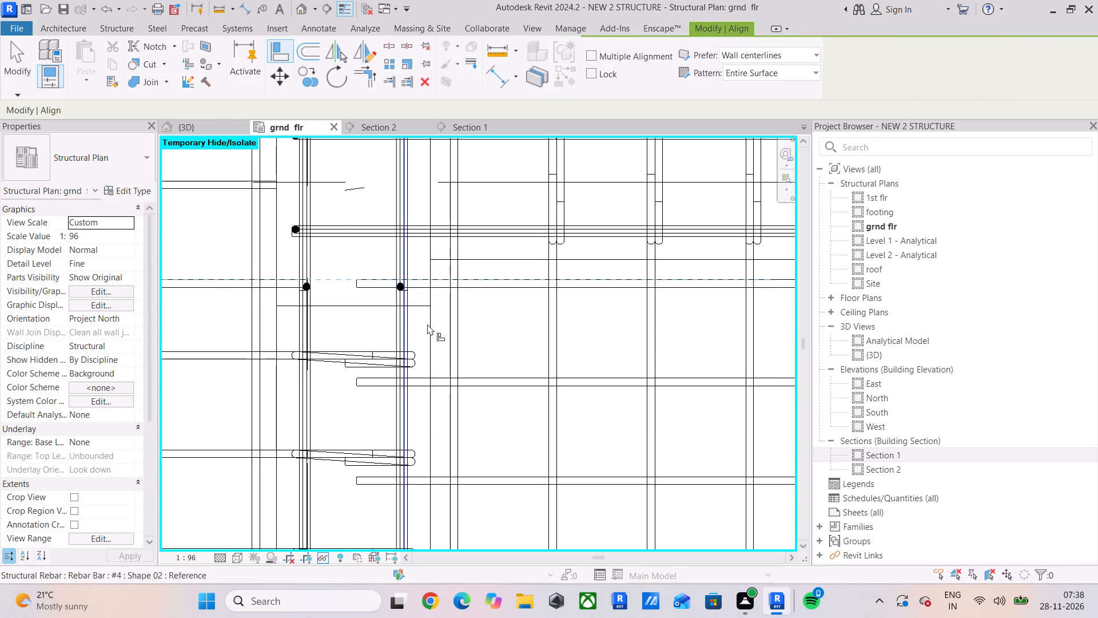
{"action": "left_click", "coordinate": [24, 76]}
Shorten the west-side slab bar at the column's south end so it stops at the column's west face.
{"action": "scroll", "coordinate": [245, 271], "scroll_direction": "up", "scroll_amount": 2}
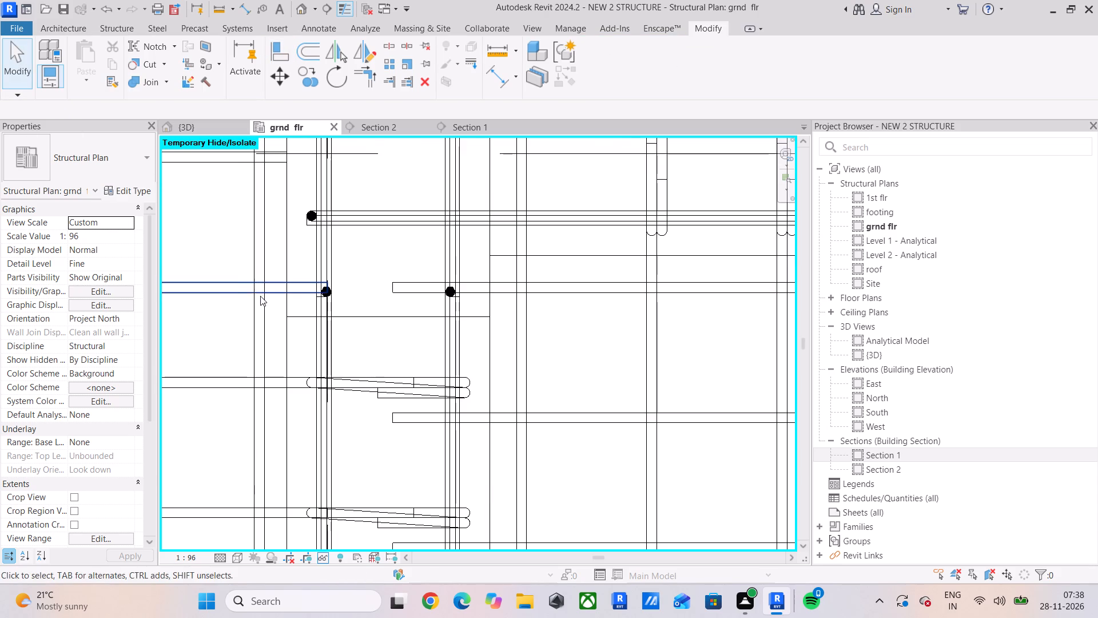
{"action": "left_click", "coordinate": [222, 295]}
{"action": "scroll", "coordinate": [315, 289], "scroll_direction": "up", "scroll_amount": 3}
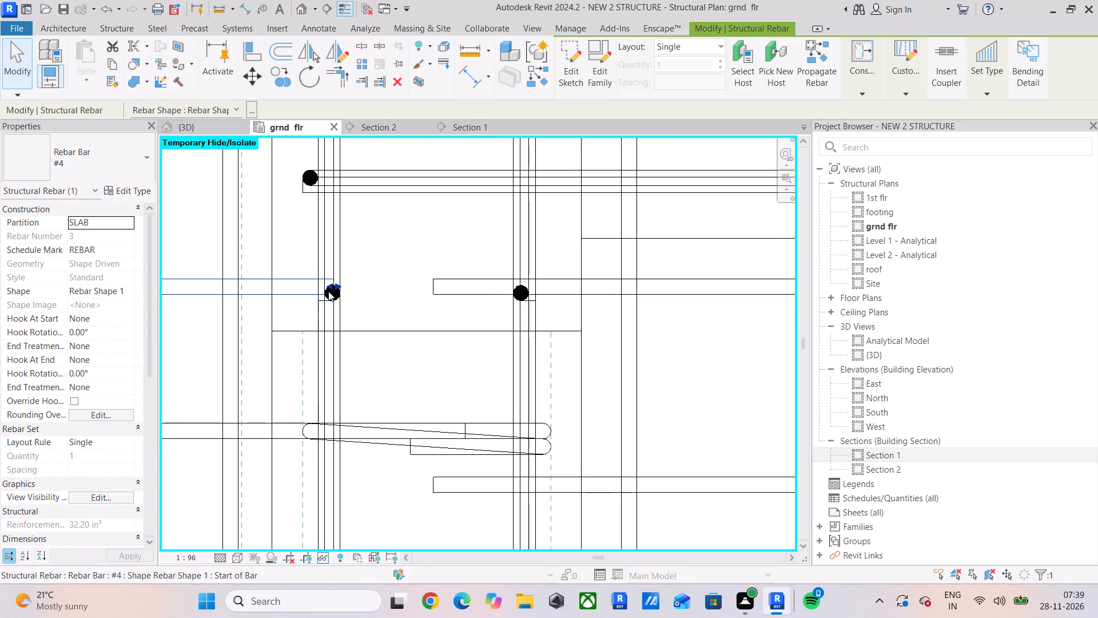
{"action": "left_click_drag", "start_coordinate": [329, 290], "coordinate": [239, 300]}
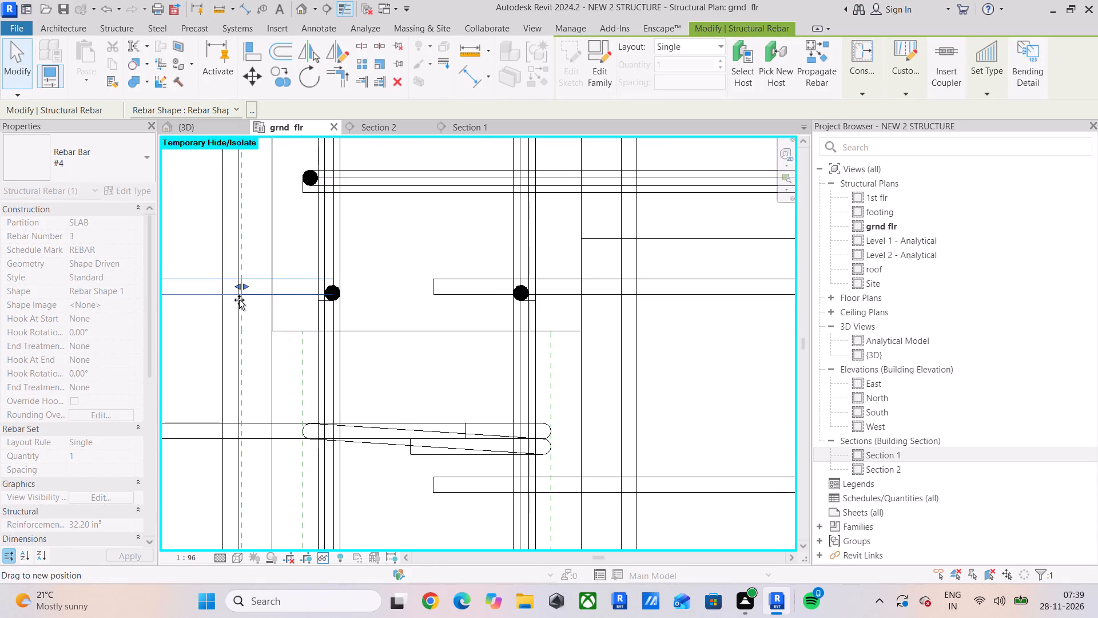
{"action": "left_click_drag", "start_coordinate": [239, 300], "coordinate": [270, 307]}
{"action": "left_click_drag", "start_coordinate": [270, 307], "coordinate": [272, 307]}
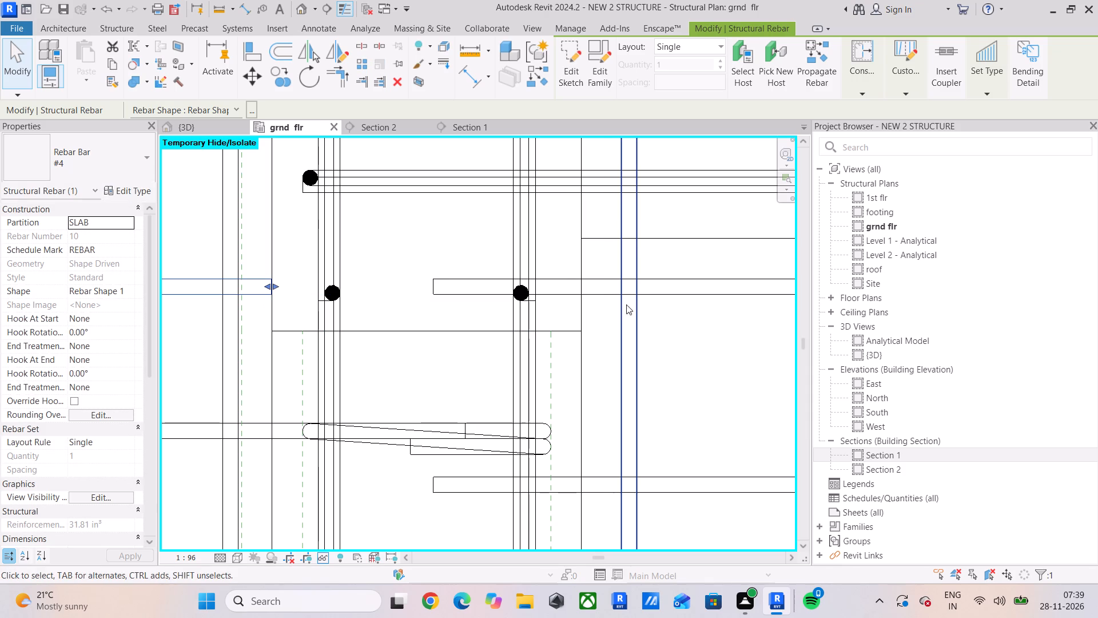
Shorten the east-side slab bar at the column's south end so it stops at the column's east face.
{"action": "left_click", "coordinate": [589, 299]}
{"action": "left_click_drag", "start_coordinate": [434, 288], "coordinate": [542, 320]}
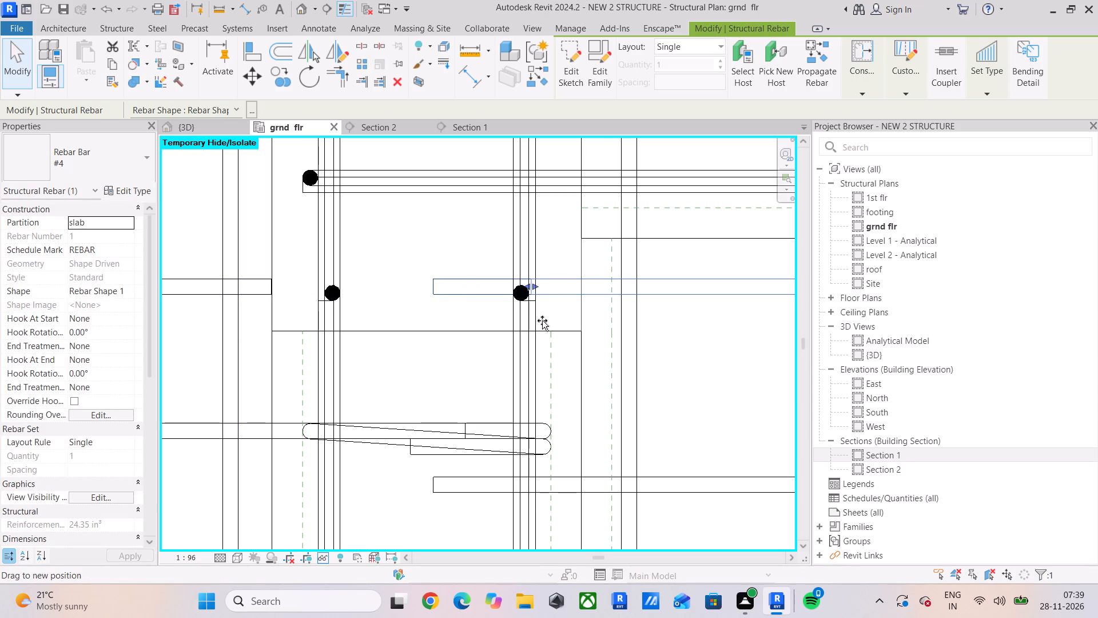
{"action": "left_click_drag", "start_coordinate": [542, 320], "coordinate": [582, 335]}
{"action": "left_click", "coordinate": [665, 345]}
Align the west-side slab bar and the beam stirrup in the first row south of the column with the east-side slab bar.
{"action": "scroll", "coordinate": [663, 344], "scroll_direction": "down", "scroll_amount": 6}
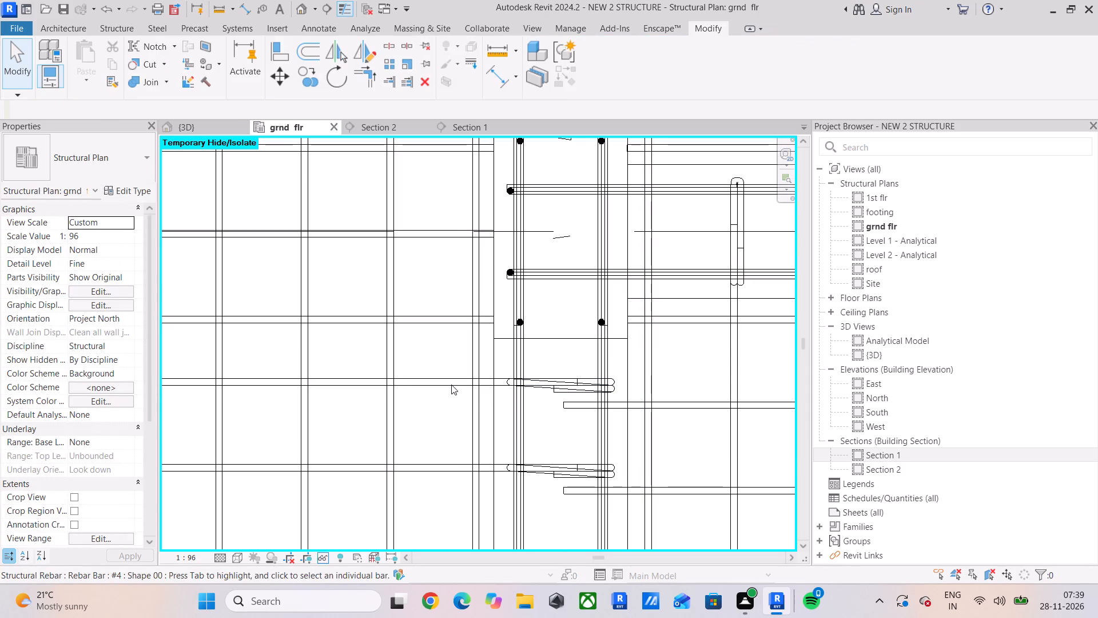
{"action": "scroll", "coordinate": [324, 237], "scroll_direction": "up", "scroll_amount": 5}
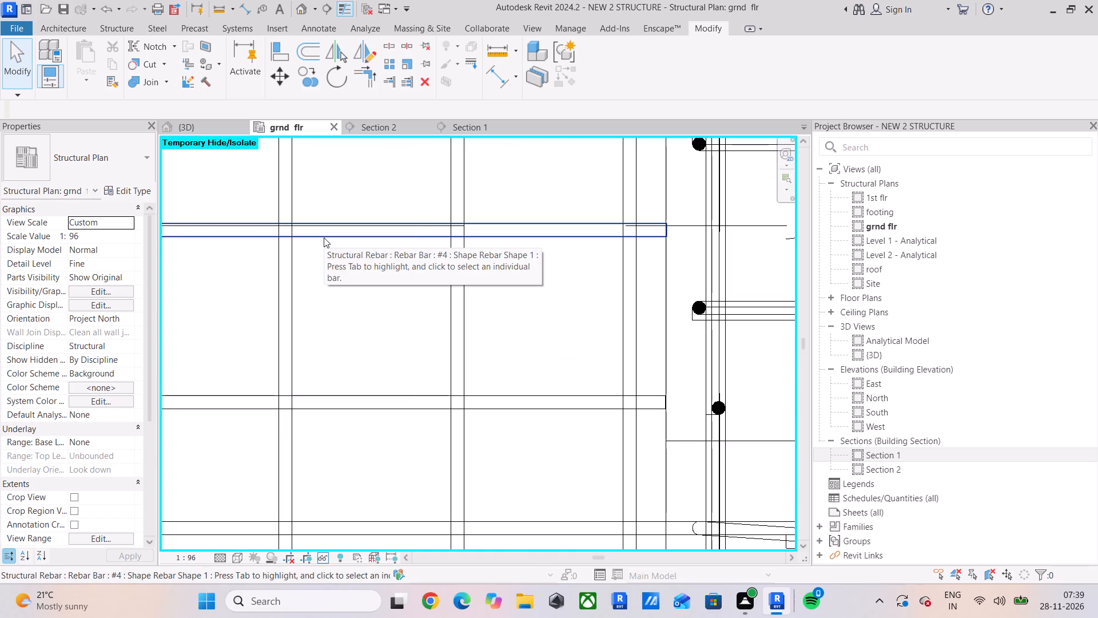
{"action": "scroll", "coordinate": [324, 237], "scroll_direction": "down", "scroll_amount": 5}
{"action": "scroll", "coordinate": [395, 277], "scroll_direction": "down", "scroll_amount": 3}
{"action": "middle_click_drag", "start_coordinate": [406, 287], "coordinate": [353, 276]}
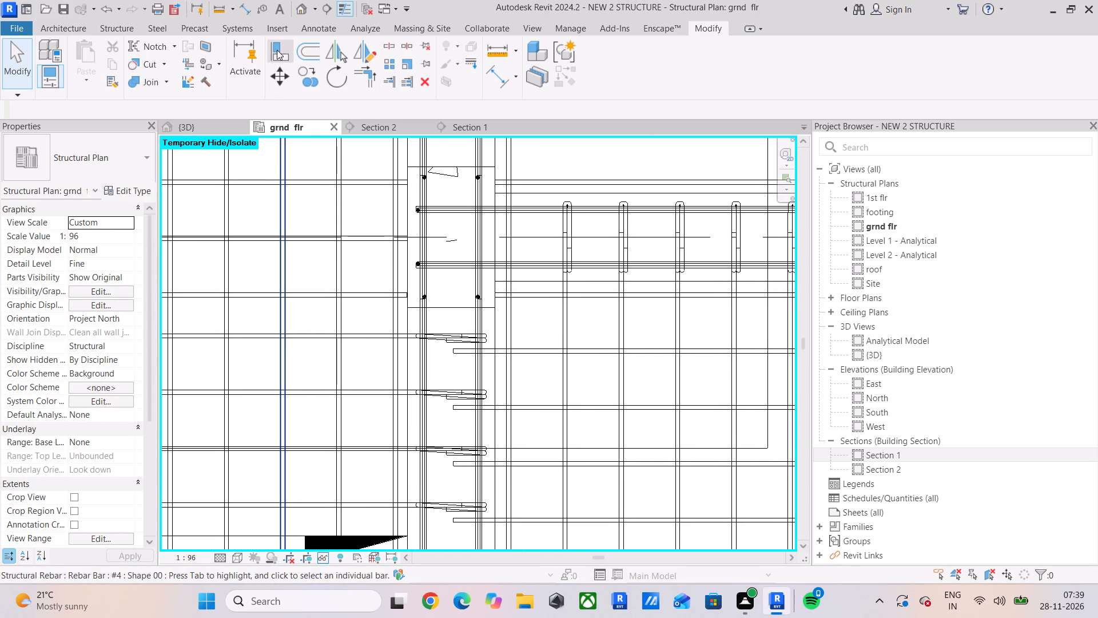
{"action": "left_click", "coordinate": [277, 50]}
{"action": "scroll", "coordinate": [555, 348], "scroll_direction": "up", "scroll_amount": 4}
{"action": "left_click", "coordinate": [512, 345]}
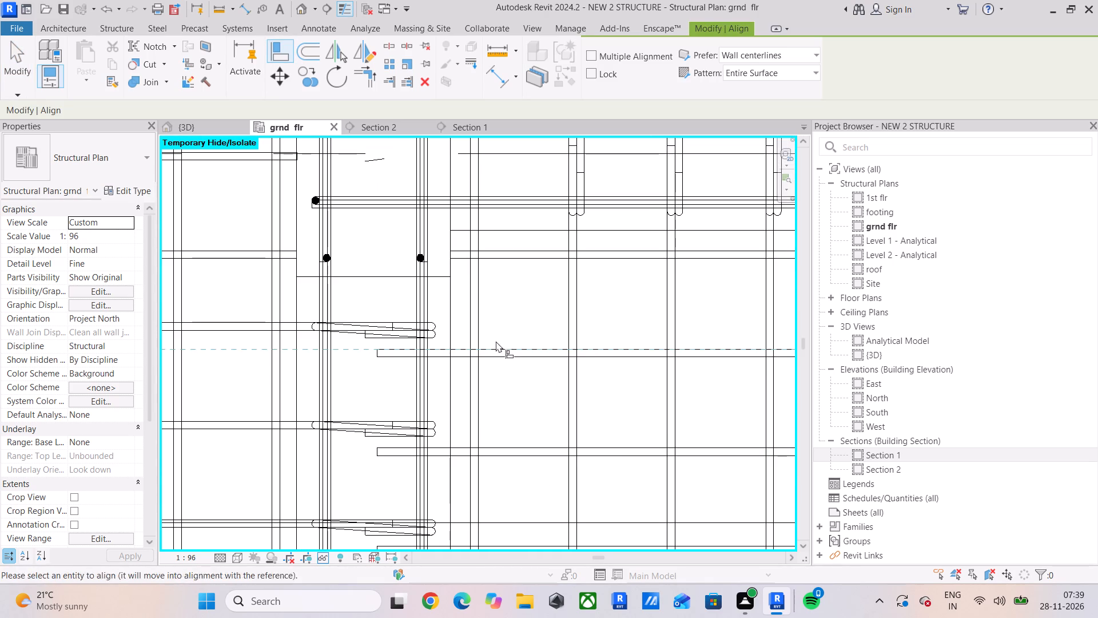
{"action": "left_click", "coordinate": [490, 381]}
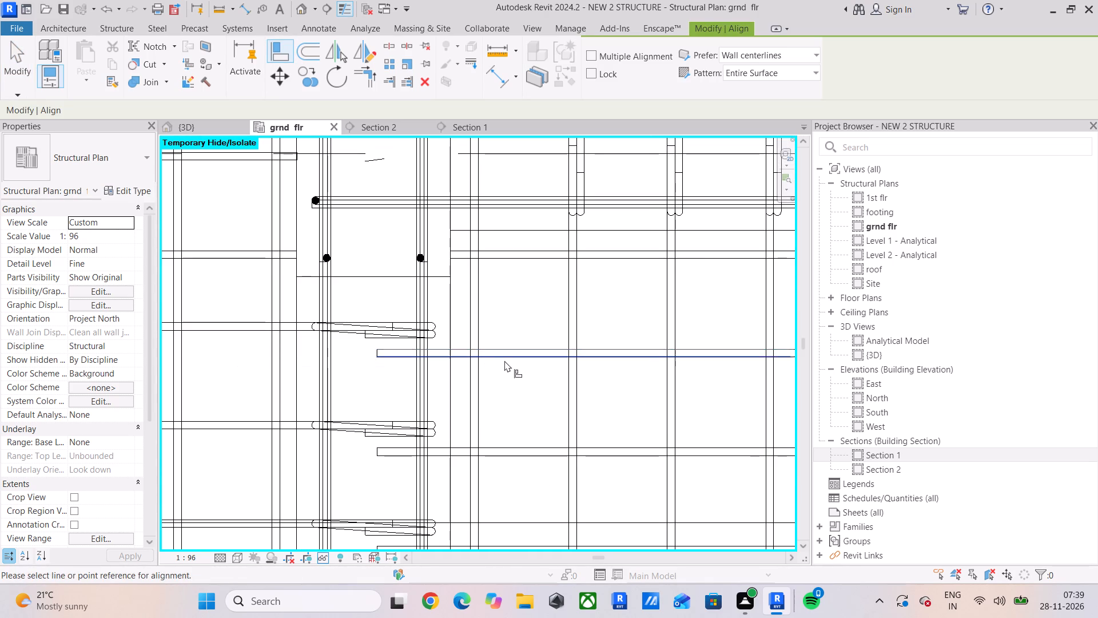
{"action": "left_click", "coordinate": [507, 352]}
{"action": "left_click", "coordinate": [222, 323]}
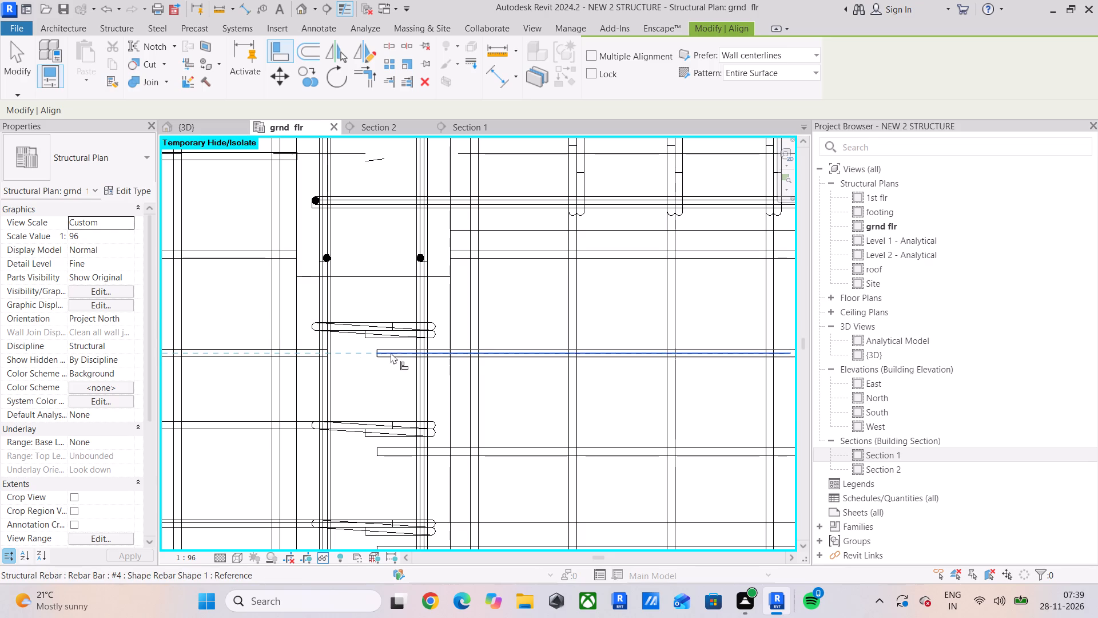
{"action": "left_click", "coordinate": [510, 344]}
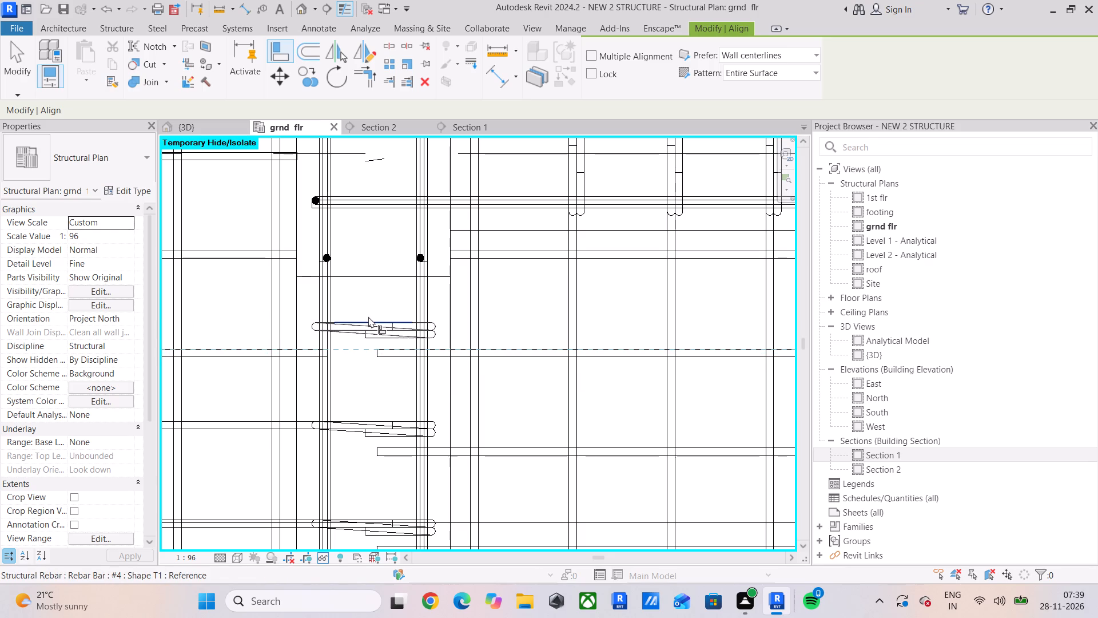
{"action": "left_click", "coordinate": [368, 316]}
Align the second row's west-side slab bar and beam stirrup south of the column with the east-side slab bar.
{"action": "middle_click_drag", "start_coordinate": [340, 332], "coordinate": [424, 219]}
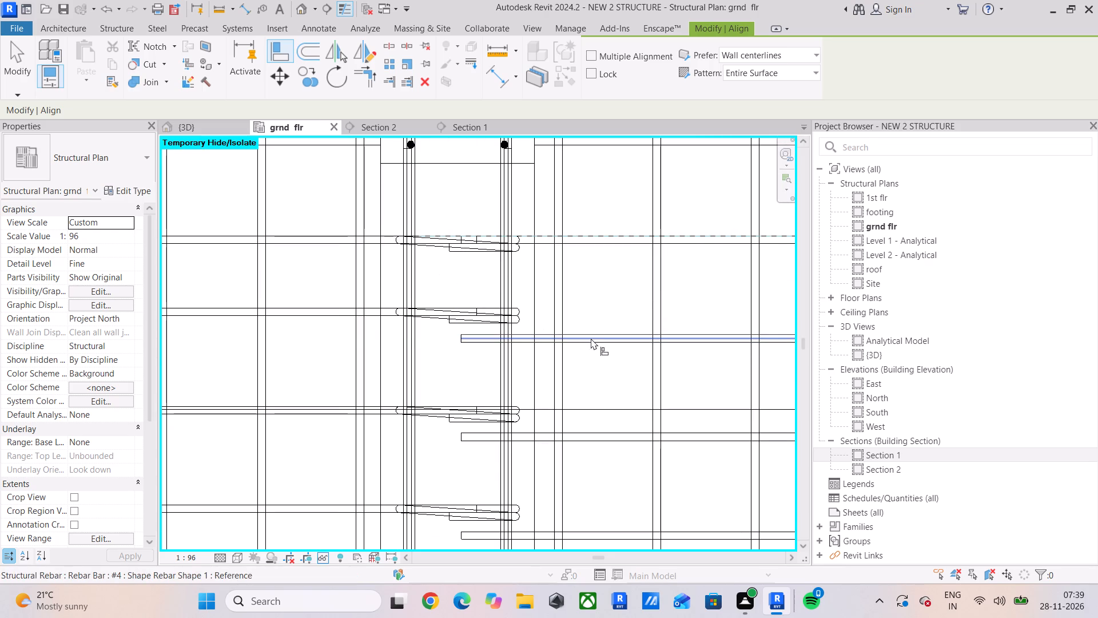
{"action": "left_click_drag", "start_coordinate": [591, 338], "coordinate": [560, 338]}
{"action": "left_click", "coordinate": [326, 313]}
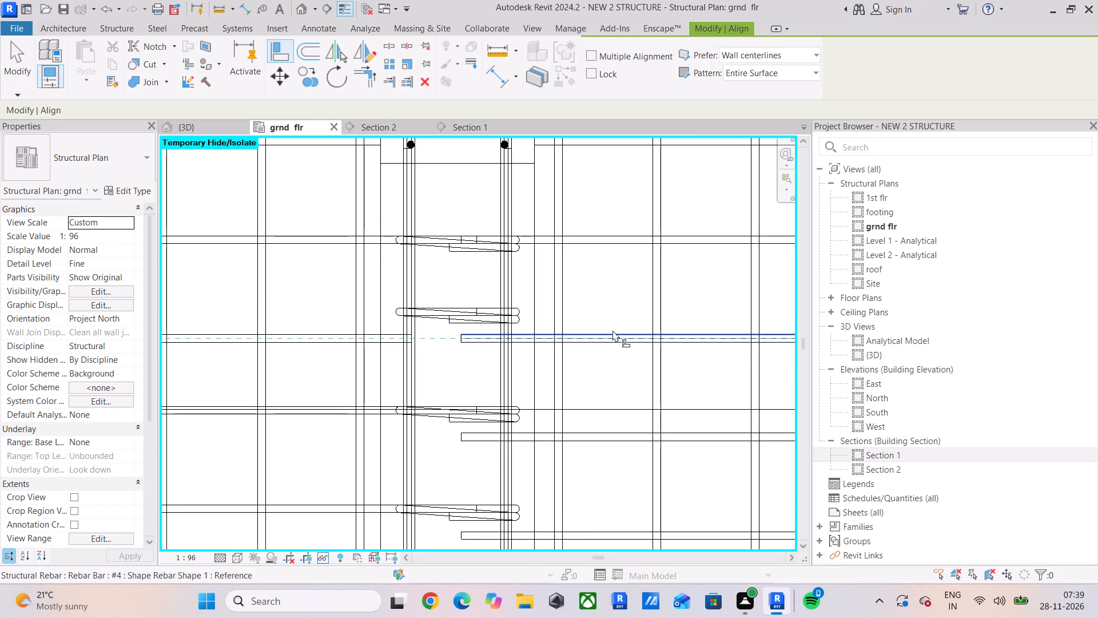
{"action": "left_click", "coordinate": [612, 330]}
{"action": "left_click", "coordinate": [451, 305]}
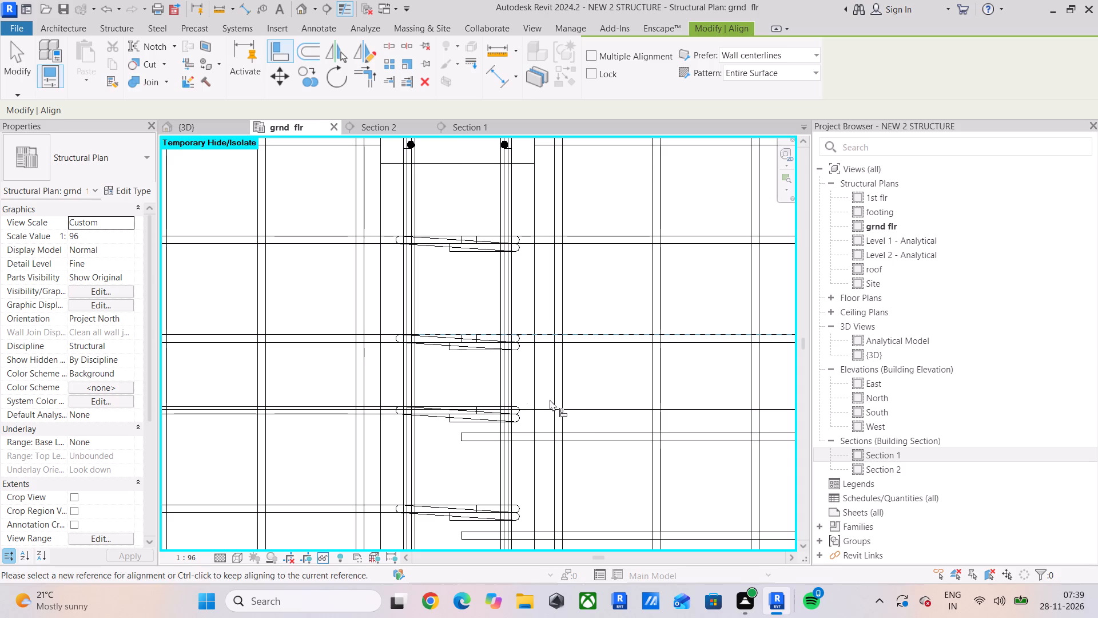
Align the third row's west-side slab bar and beam stirrup south of the column with the east-side slab bar.
{"action": "left_click", "coordinate": [588, 435]}
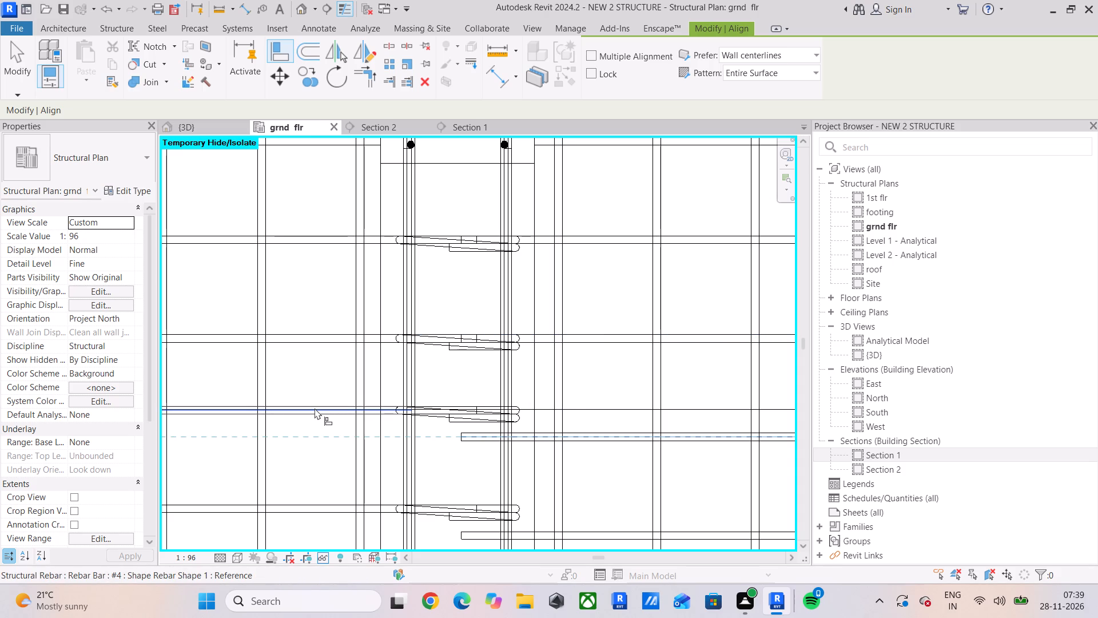
{"action": "left_click", "coordinate": [315, 408]}
{"action": "middle_click_drag", "start_coordinate": [426, 430], "coordinate": [348, 303]}
{"action": "scroll", "coordinate": [444, 325], "scroll_direction": "up", "scroll_amount": 2}
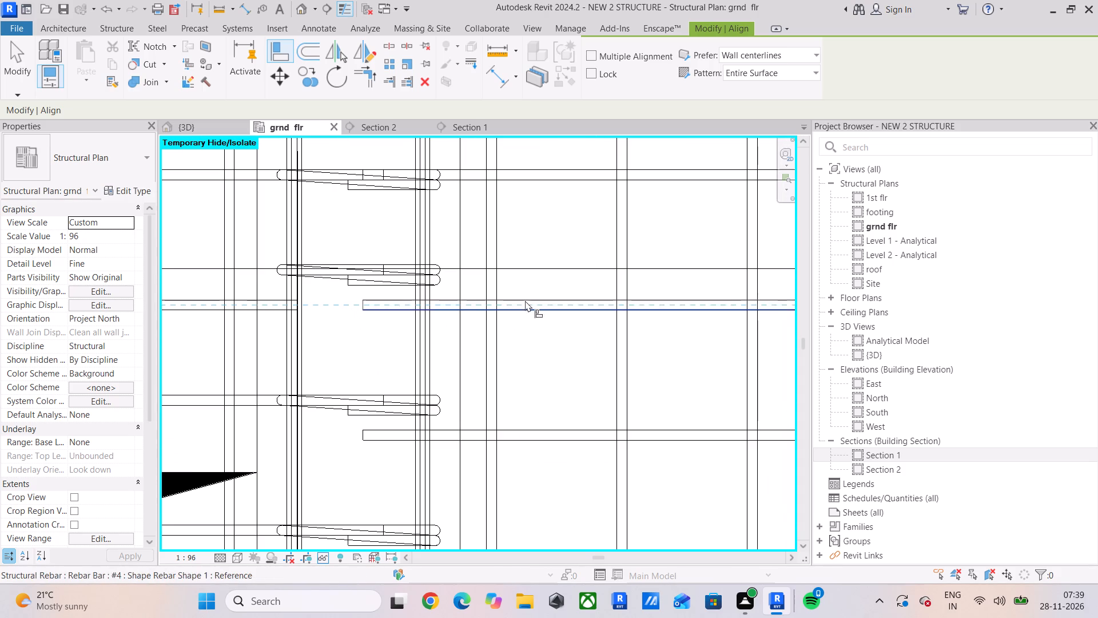
{"action": "left_click", "coordinate": [543, 298]}
{"action": "left_click", "coordinate": [367, 260]}
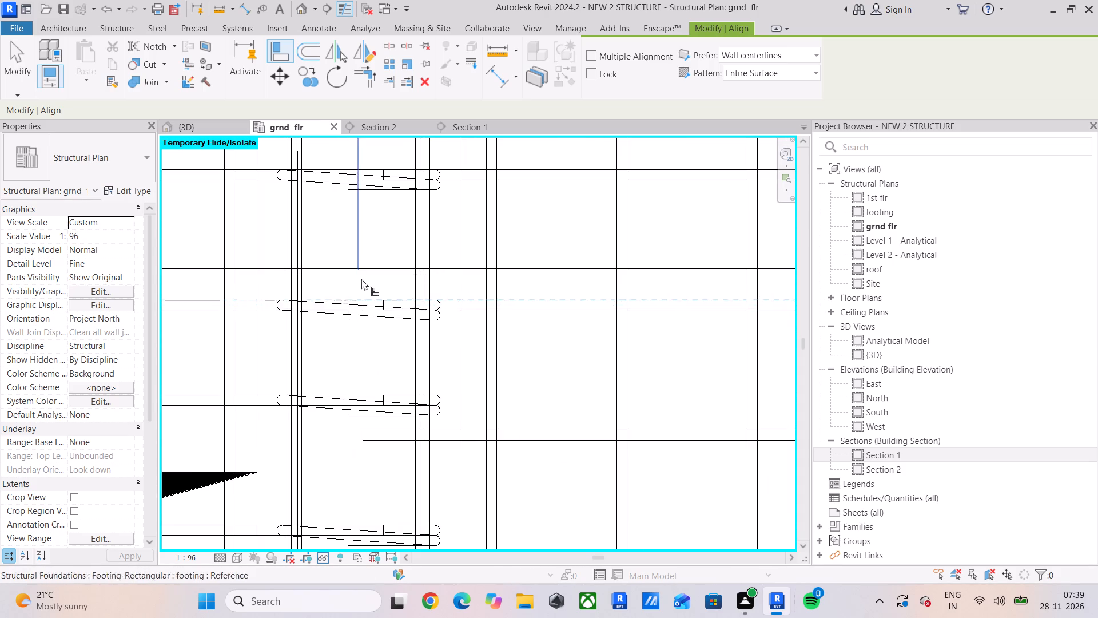
Align the fourth row's west-side slab bar and stirrup, just north of the west black triangle, with the east-side slab bar.
{"action": "scroll", "coordinate": [359, 319], "scroll_direction": "down", "scroll_amount": 3}
{"action": "middle_click_drag", "start_coordinate": [365, 323], "coordinate": [440, 207]}
{"action": "scroll", "coordinate": [506, 256], "scroll_direction": "up", "scroll_amount": 3}
{"action": "left_click", "coordinate": [576, 292]}
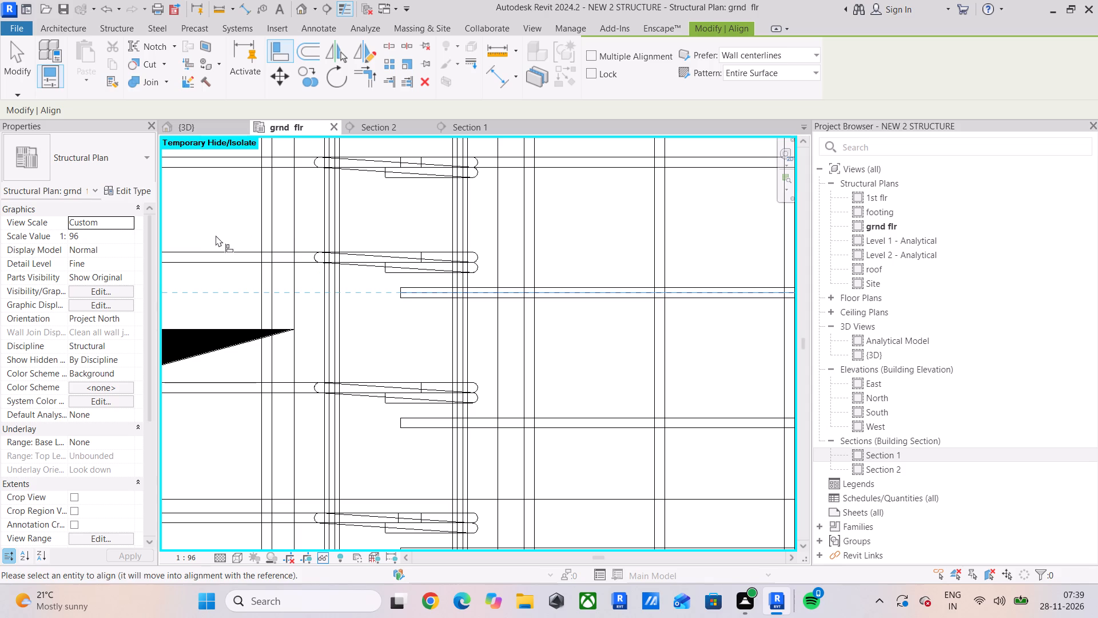
{"action": "left_click", "coordinate": [217, 257]}
{"action": "left_click", "coordinate": [554, 283]}
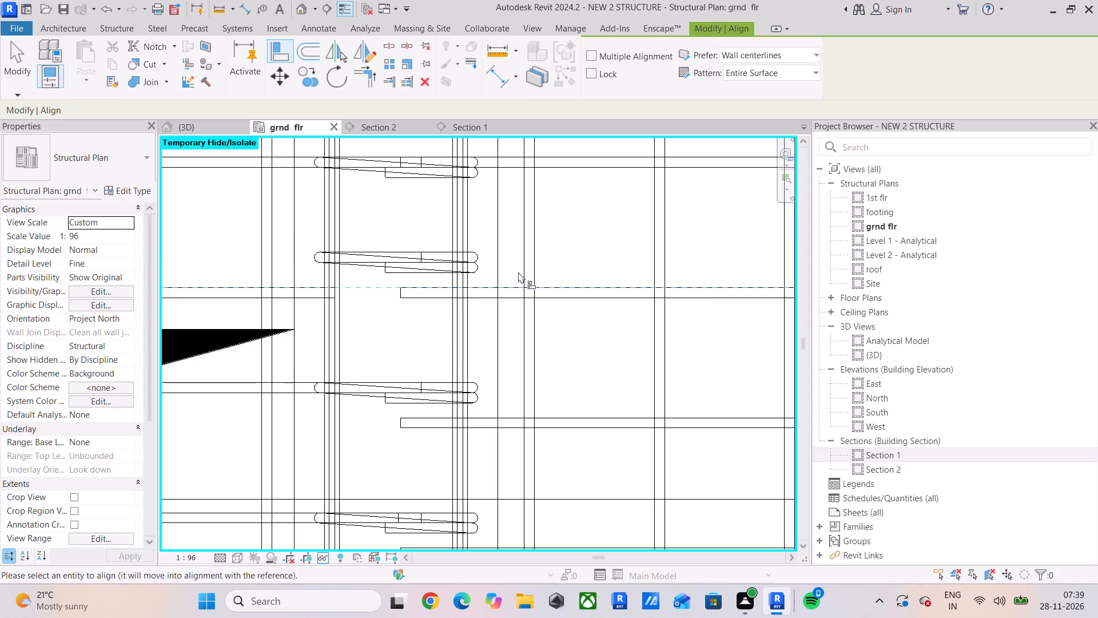
{"action": "left_click", "coordinate": [382, 251]}
Align the fifth row's west-side slab bar and stirrup, just south of the west black triangle, with the east-side slab bar.
{"action": "scroll", "coordinate": [328, 334], "scroll_direction": "down", "scroll_amount": 4}
{"action": "middle_click_drag", "start_coordinate": [328, 338], "coordinate": [396, 221]}
{"action": "scroll", "coordinate": [544, 275], "scroll_direction": "up", "scroll_amount": 2}
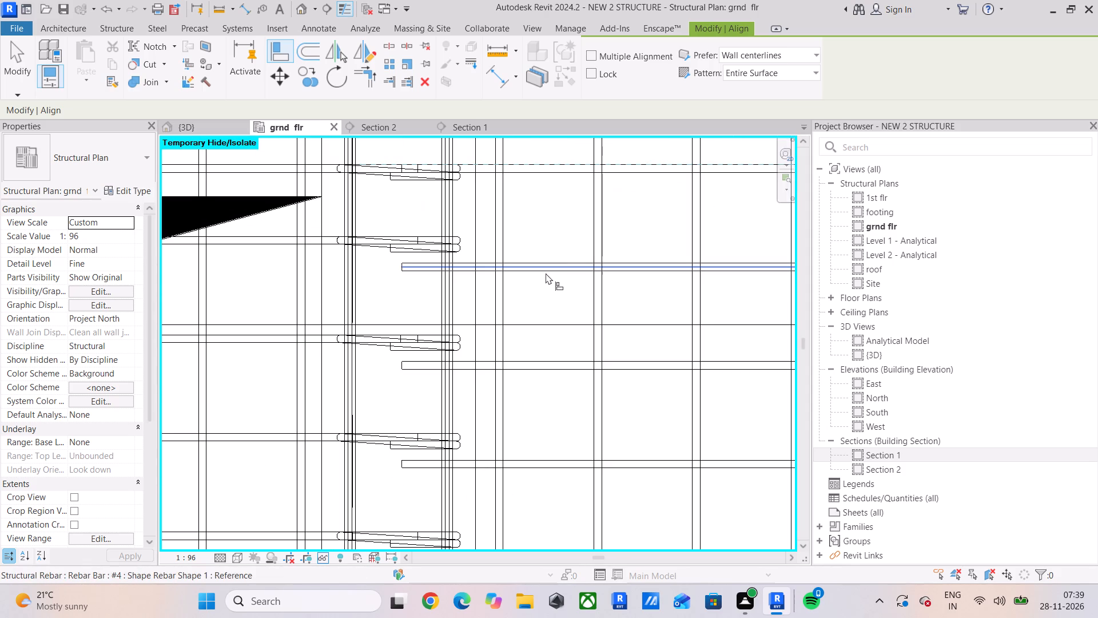
{"action": "left_click", "coordinate": [549, 270]}
{"action": "left_click", "coordinate": [254, 244]}
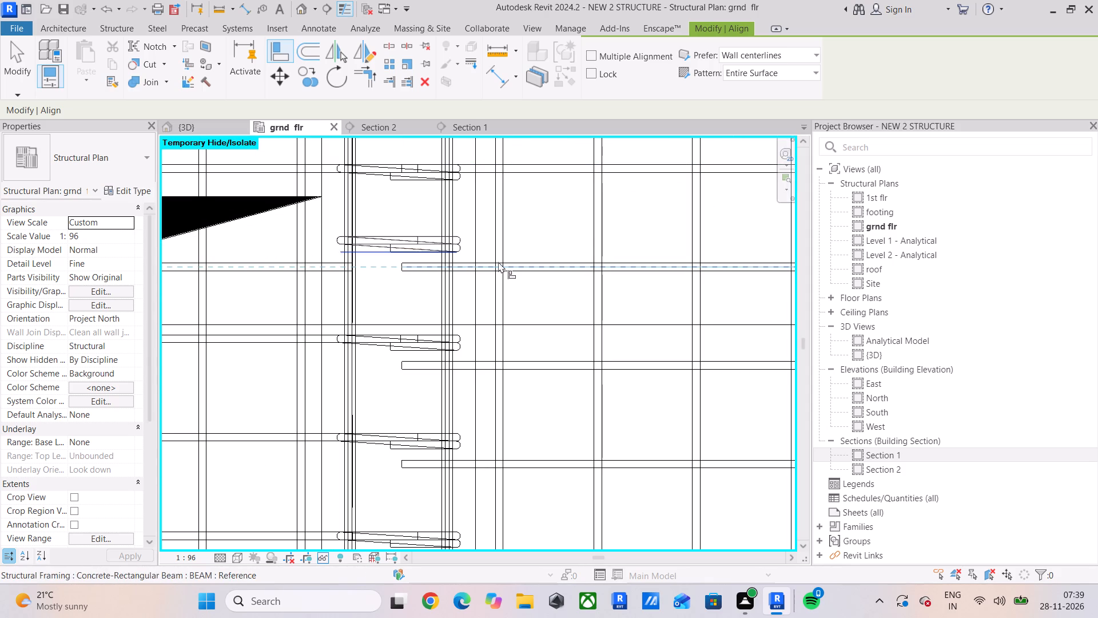
{"action": "left_click", "coordinate": [536, 259]}
{"action": "left_click", "coordinate": [414, 233]}
Align the sixth row's west-side slab bar and beam stirrup south of the column with the east-side slab bar.
{"action": "scroll", "coordinate": [330, 275], "scroll_direction": "down", "scroll_amount": 2}
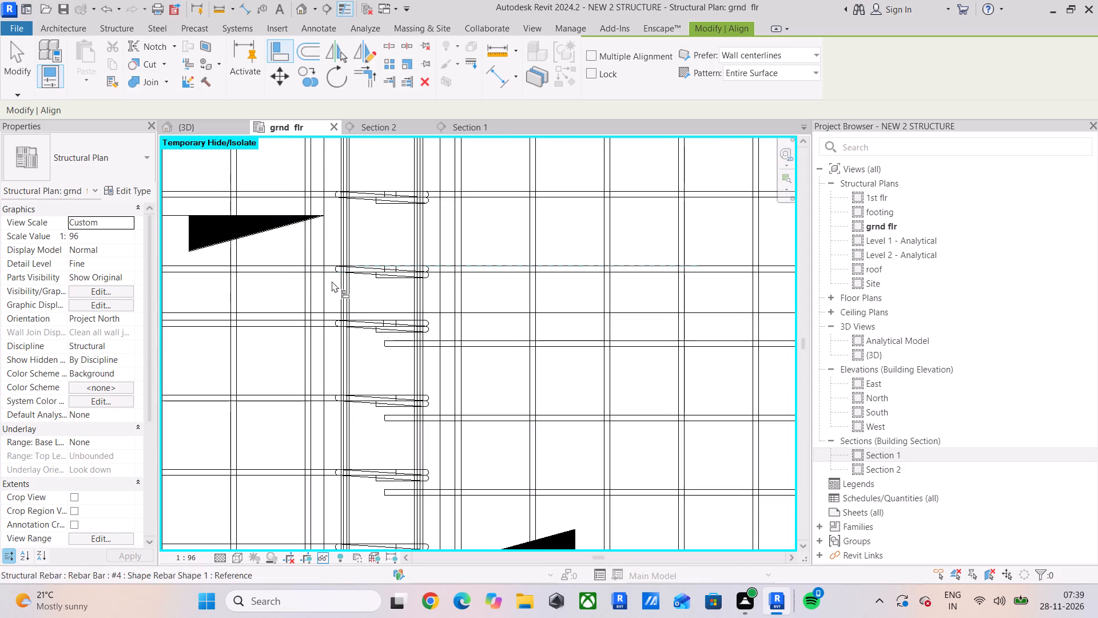
{"action": "middle_click_drag", "start_coordinate": [333, 282], "coordinate": [381, 189]}
{"action": "scroll", "coordinate": [513, 237], "scroll_direction": "up", "scroll_amount": 1}
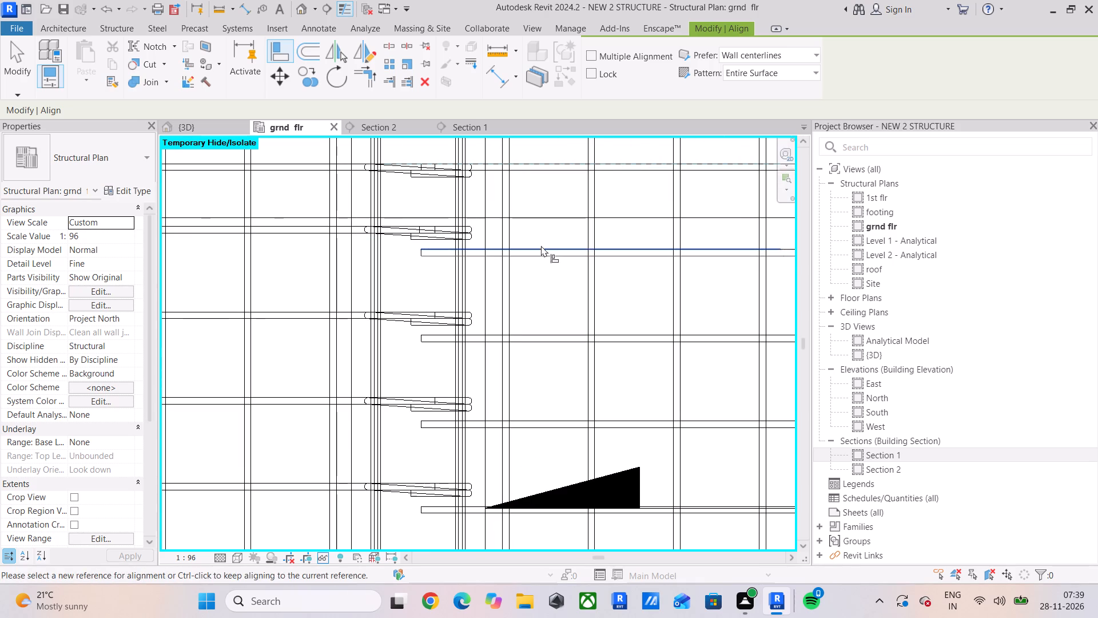
{"action": "left_click", "coordinate": [541, 249]}
{"action": "left_click", "coordinate": [276, 226]}
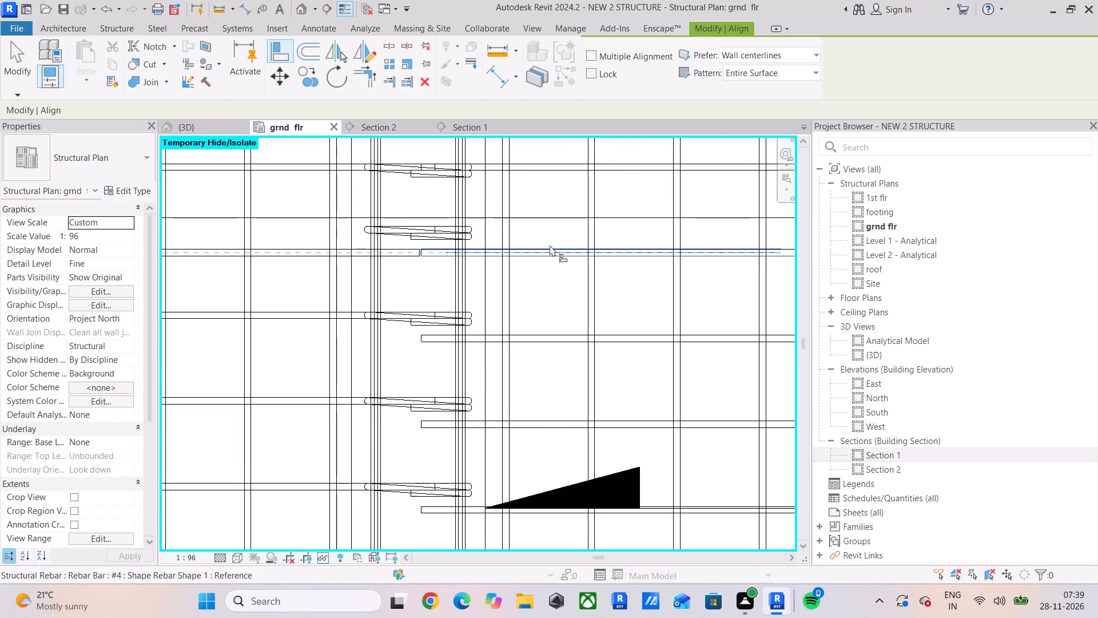
{"action": "left_click", "coordinate": [550, 245]}
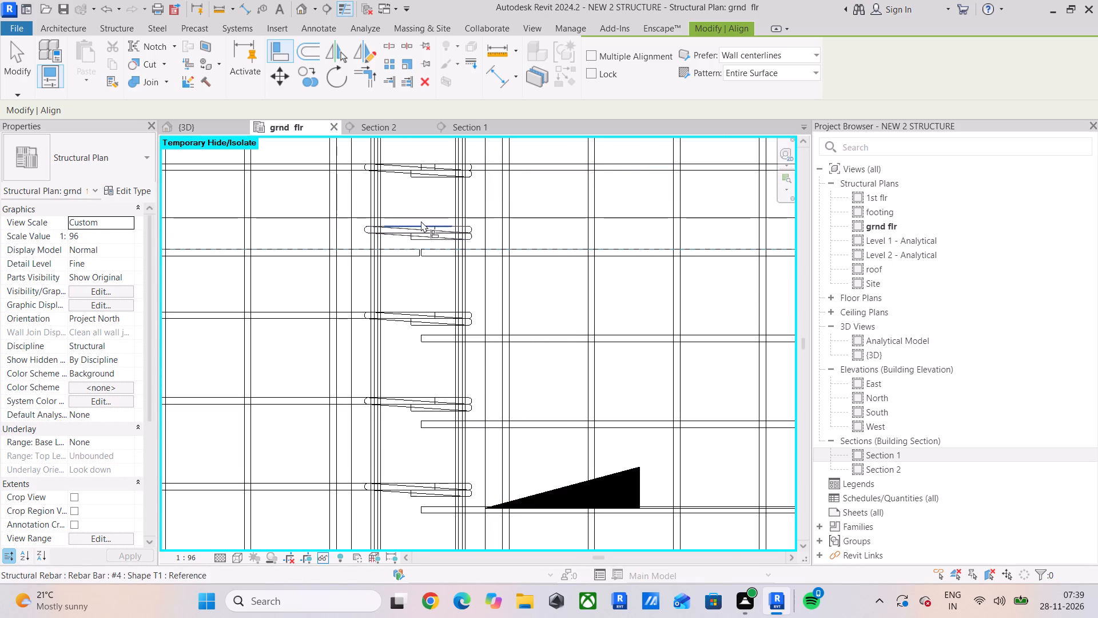
{"action": "left_click", "coordinate": [421, 221]}
Align the seventh row's west-side slab bar and beam stirrup south of the column with the east-side slab bar.
{"action": "scroll", "coordinate": [401, 265], "scroll_direction": "down", "scroll_amount": 3}
{"action": "scroll", "coordinate": [491, 310], "scroll_direction": "up", "scroll_amount": 3}
{"action": "left_click", "coordinate": [491, 310]}
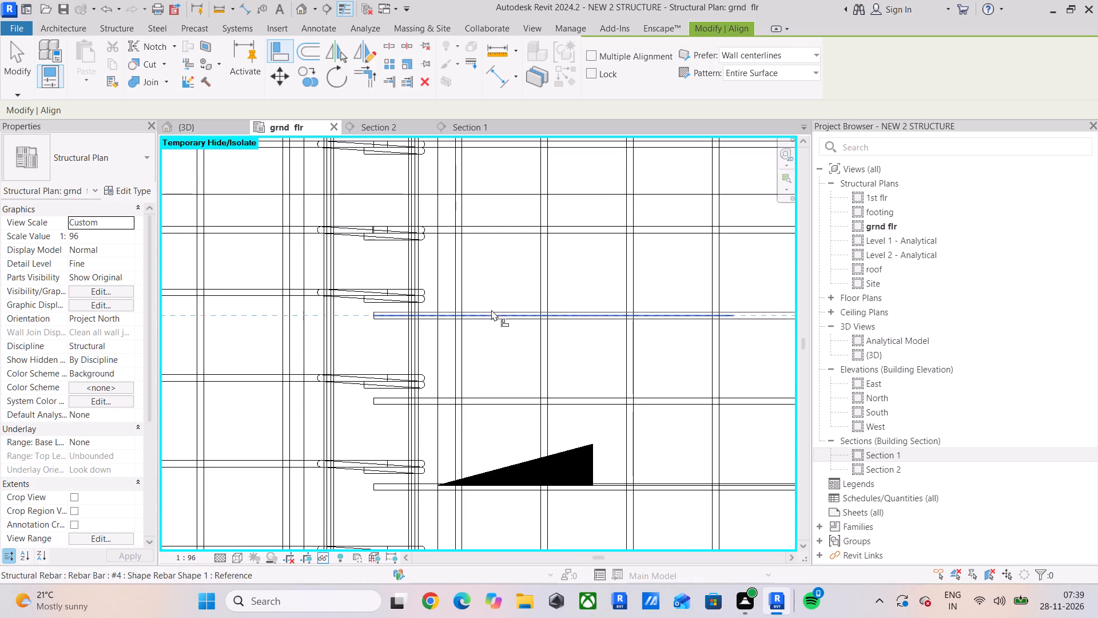
{"action": "left_click", "coordinate": [242, 287]}
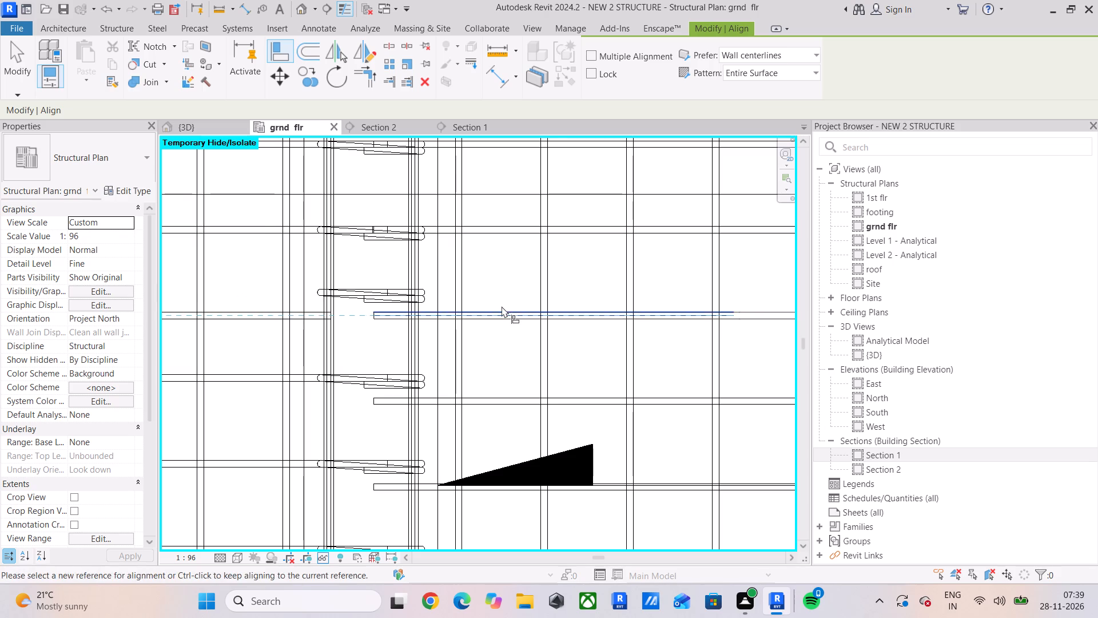
{"action": "left_click", "coordinate": [502, 306]}
{"action": "left_click", "coordinate": [367, 283]}
Align the eighth row's west-side slab bar and stirrup, just north of the east black triangle, with the east-side slab bar.
{"action": "scroll", "coordinate": [367, 283], "scroll_direction": "down", "scroll_amount": 4}
{"action": "middle_click_drag", "start_coordinate": [367, 282], "coordinate": [387, 150]}
{"action": "scroll", "coordinate": [440, 217], "scroll_direction": "up", "scroll_amount": 3}
{"action": "left_click", "coordinate": [443, 219]}
{"action": "left_click", "coordinate": [244, 196]}
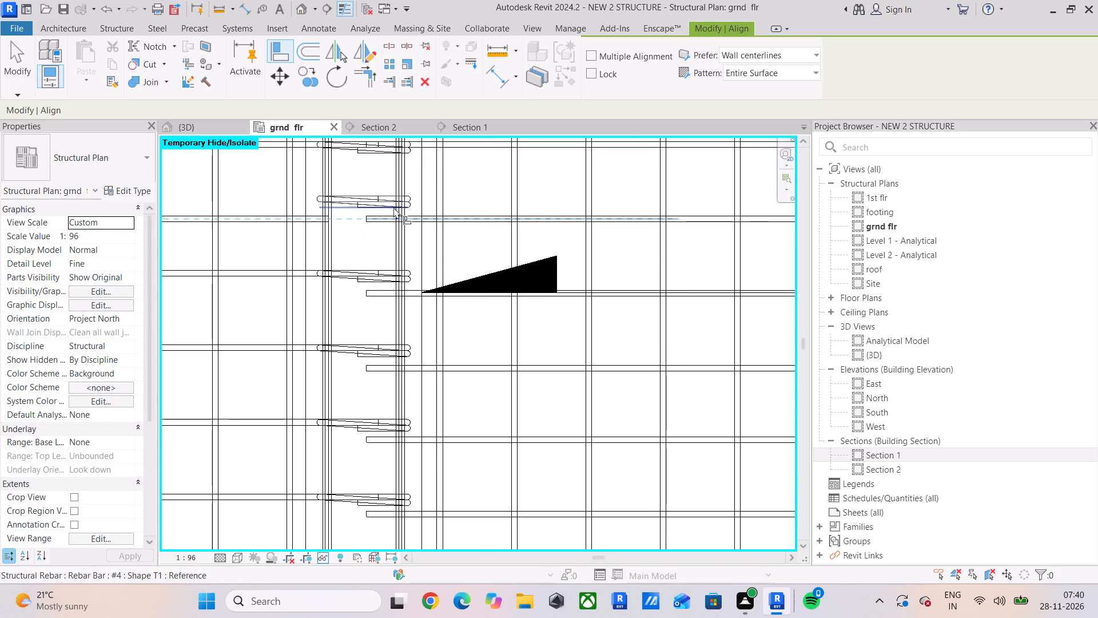
{"action": "left_click", "coordinate": [489, 211]}
{"action": "left_click", "coordinate": [356, 191]}
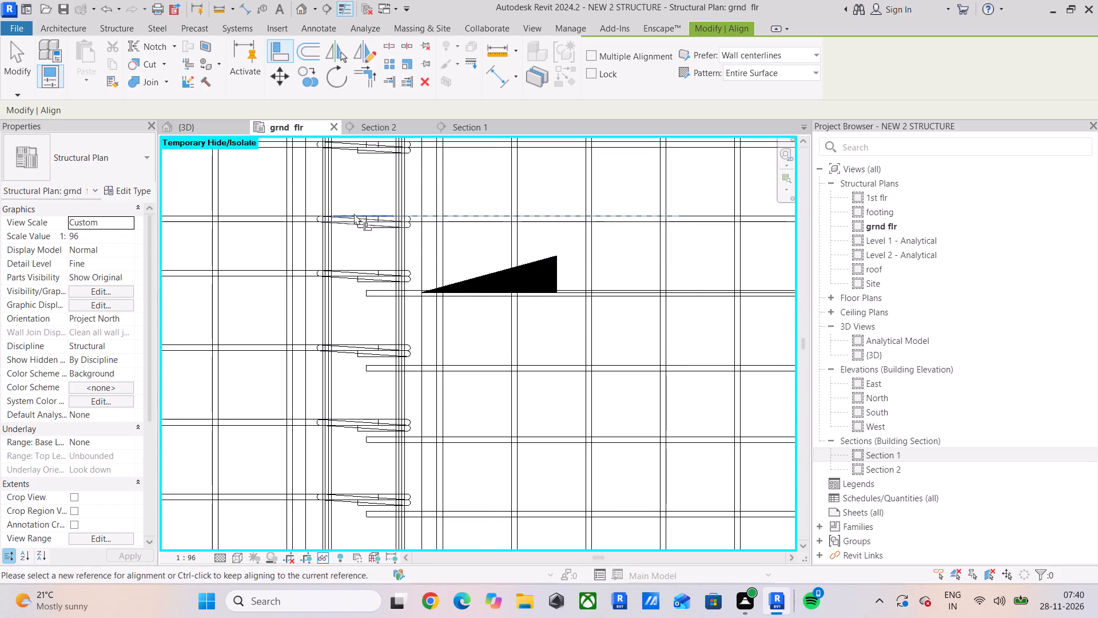
Align the ninth row's west-side slab bar and stirrup, at the base of the east black triangle, with the east-side slab bar.
{"action": "scroll", "coordinate": [383, 295], "scroll_direction": "up", "scroll_amount": 4}
{"action": "left_click", "coordinate": [381, 294]}
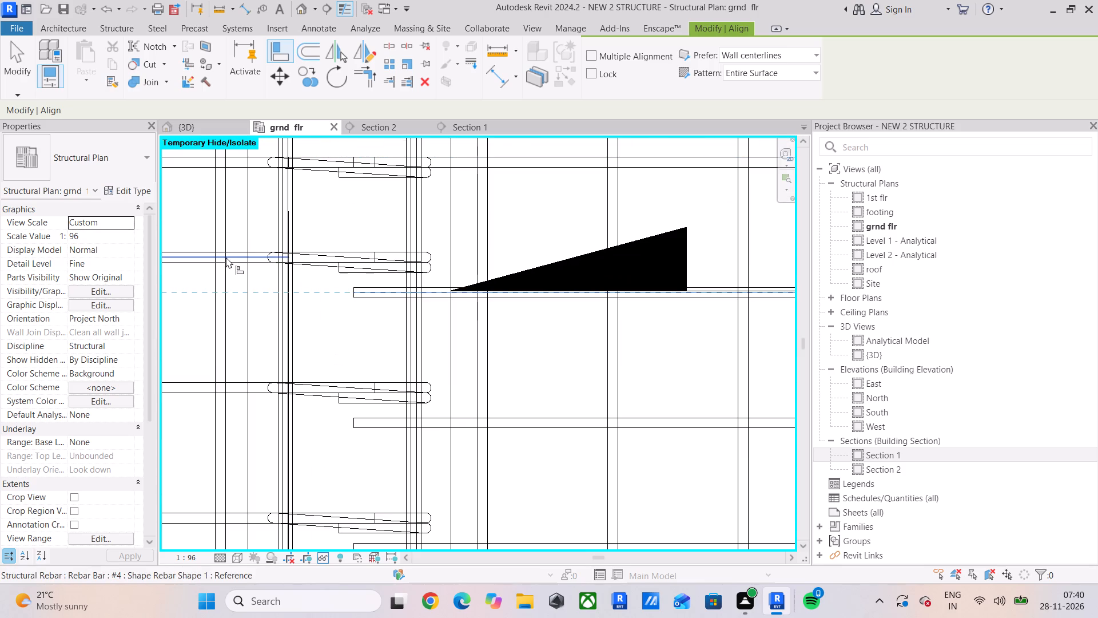
{"action": "left_click", "coordinate": [226, 257]}
{"action": "left_click", "coordinate": [364, 283]}
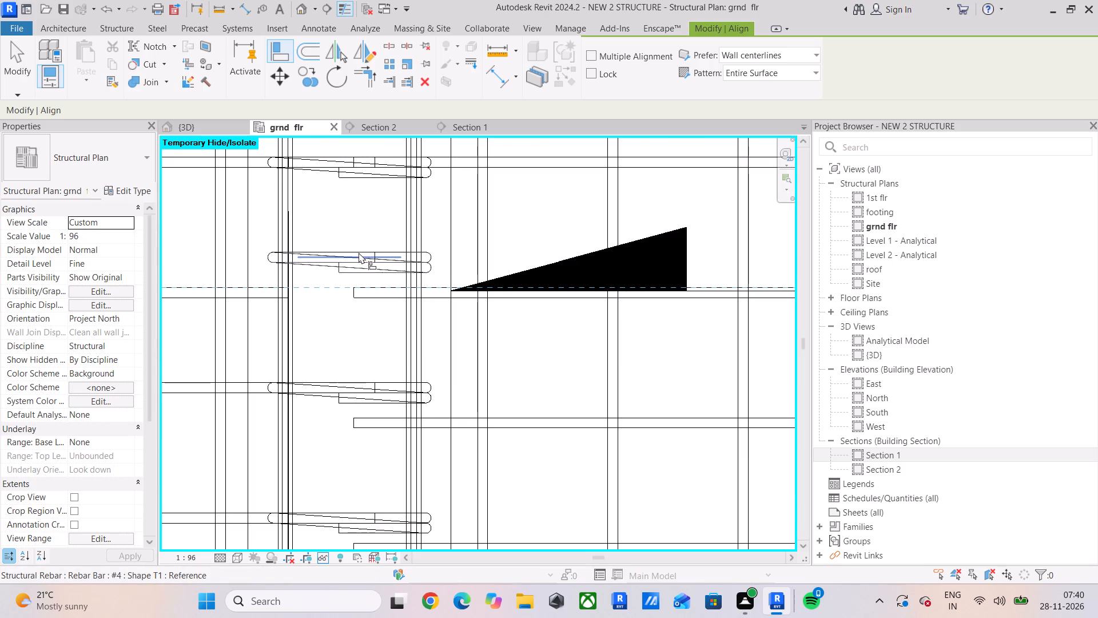
{"action": "left_click", "coordinate": [359, 249]}
Align the tenth row's west-side slab bar and stirrup, just south of the east black triangle, with the east-side slab bar.
{"action": "scroll", "coordinate": [359, 249], "scroll_direction": "down", "scroll_amount": 4}
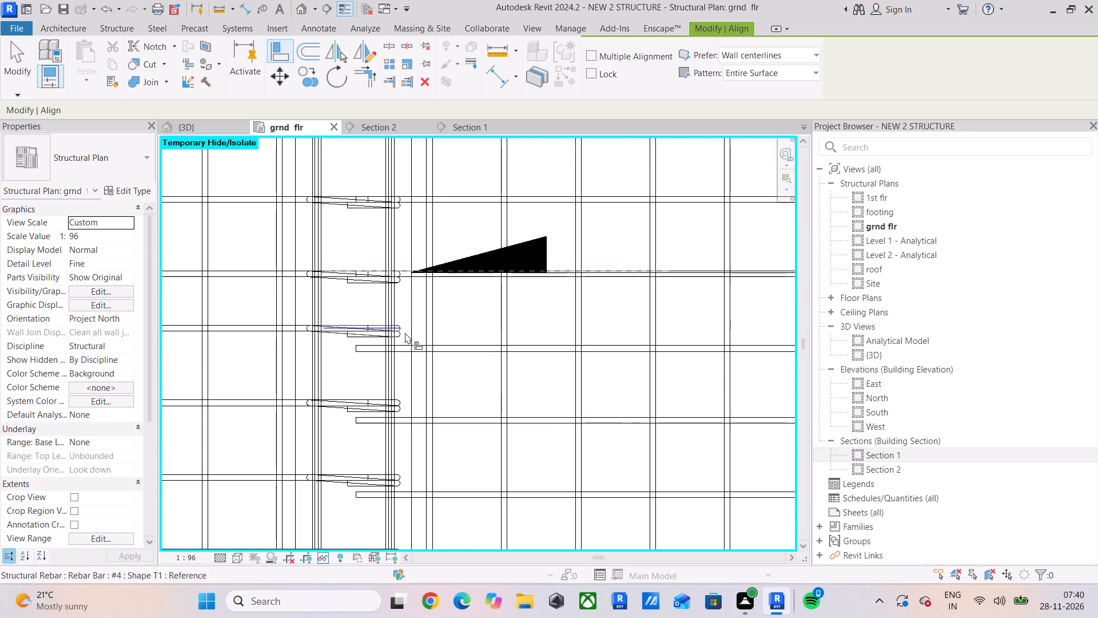
{"action": "scroll", "coordinate": [406, 351], "scroll_direction": "up", "scroll_amount": 4}
{"action": "left_click", "coordinate": [409, 347]}
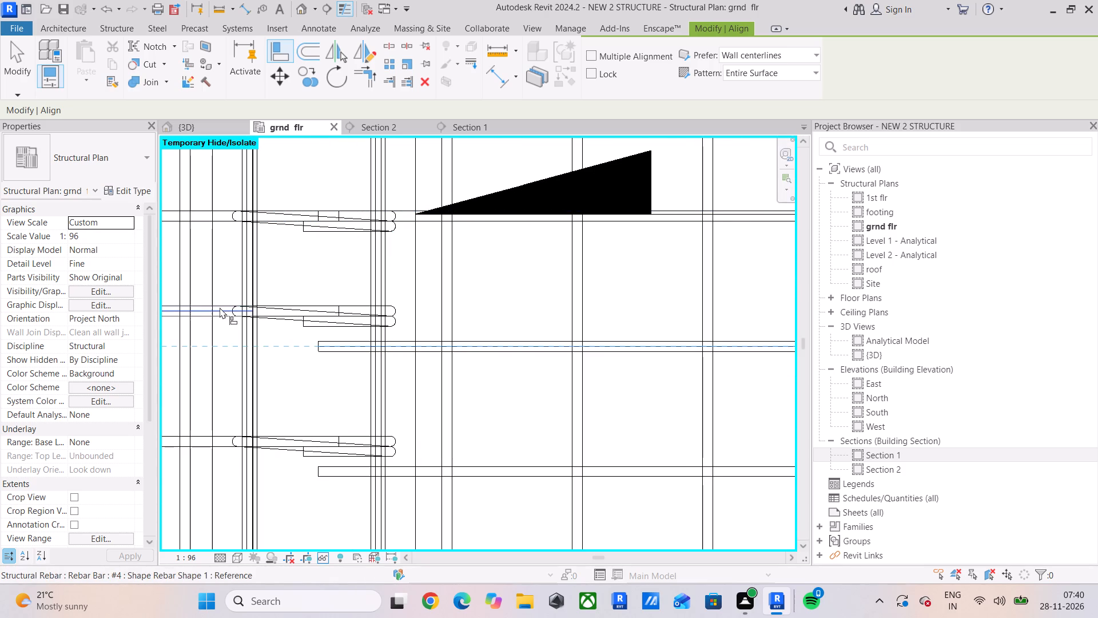
{"action": "left_click", "coordinate": [218, 308]}
{"action": "left_click", "coordinate": [359, 338]}
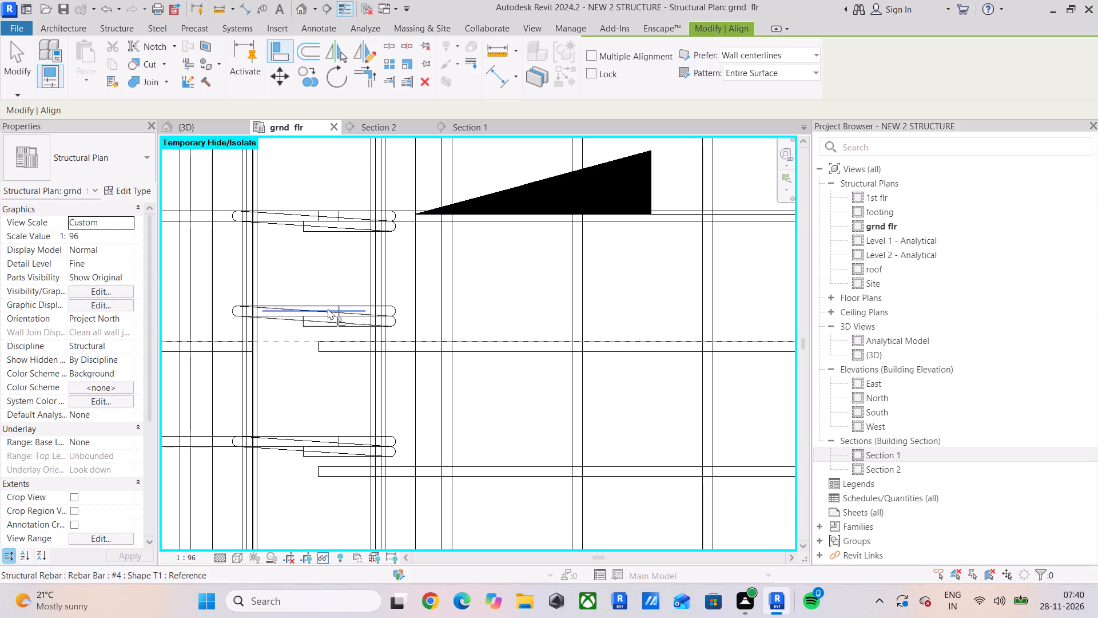
{"action": "left_click", "coordinate": [315, 300]}
Align the eleventh row's beam stirrup and west-side slab bar south of the column with the east-side slab bar.
{"action": "scroll", "coordinate": [305, 308], "scroll_direction": "down", "scroll_amount": 4}
{"action": "middle_click_drag", "start_coordinate": [305, 311], "coordinate": [348, 205]}
{"action": "scroll", "coordinate": [390, 284], "scroll_direction": "up", "scroll_amount": 4}
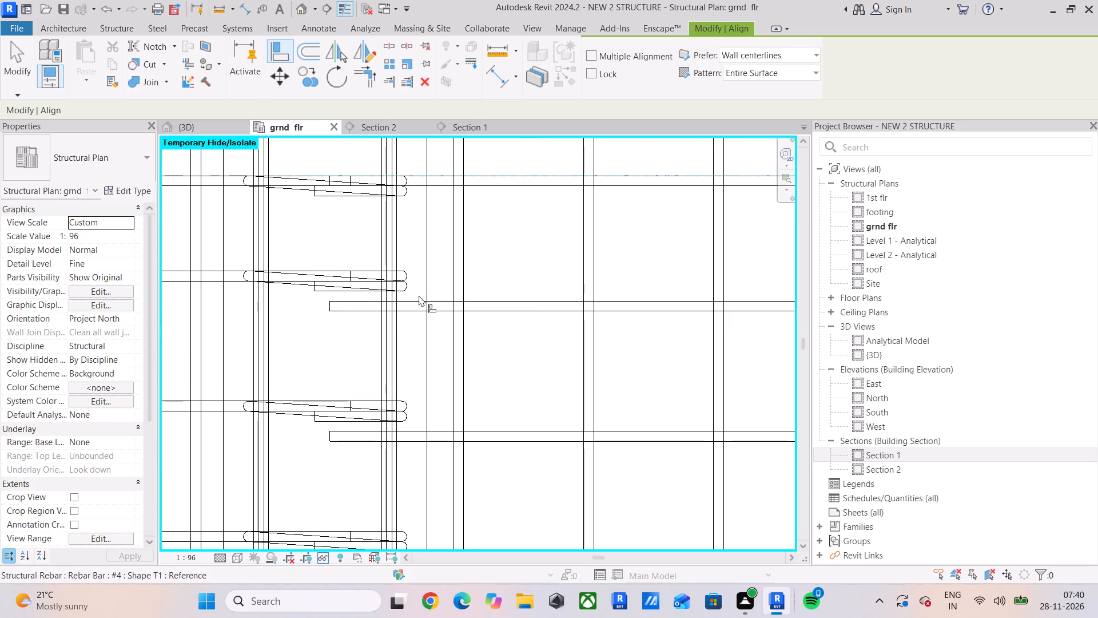
{"action": "left_click", "coordinate": [414, 299]}
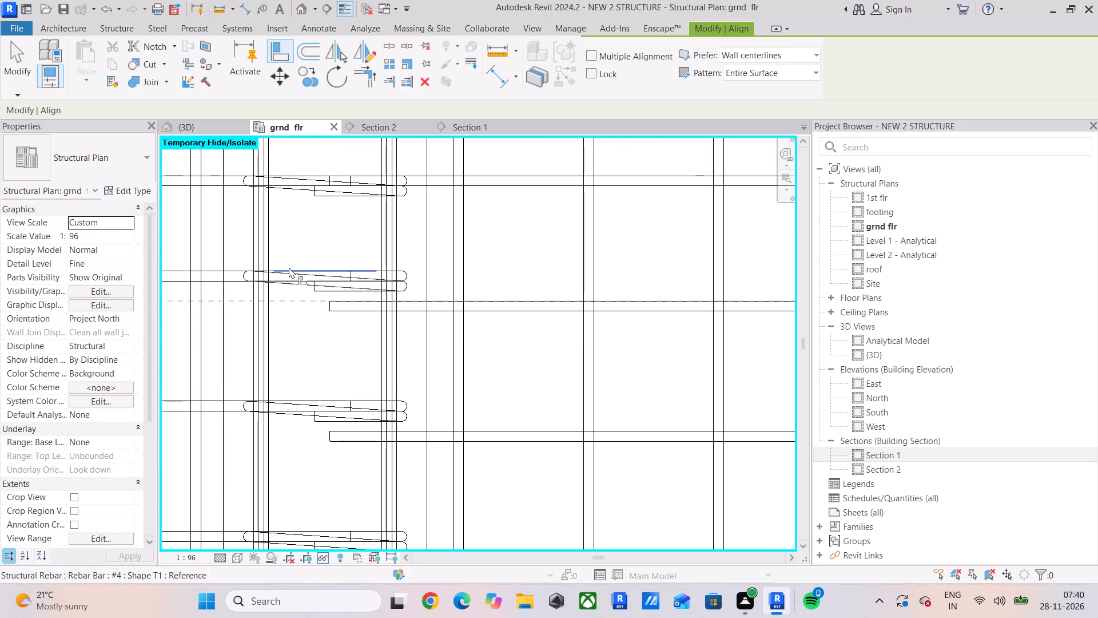
{"action": "left_click", "coordinate": [289, 267]}
{"action": "left_click", "coordinate": [378, 307]}
{"action": "left_click", "coordinate": [205, 274]}
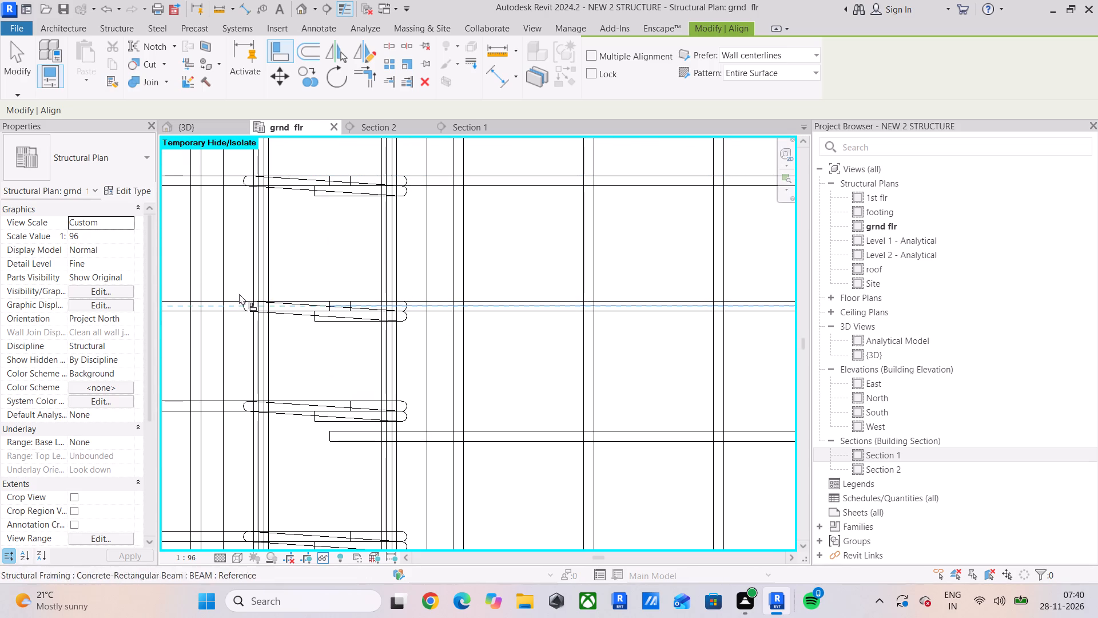
Align the twelfth row's beam stirrup and west-side slab bar with the east-side slab bar.
{"action": "middle_click_drag", "start_coordinate": [311, 308], "coordinate": [333, 205]}
{"action": "left_click", "coordinate": [428, 327]}
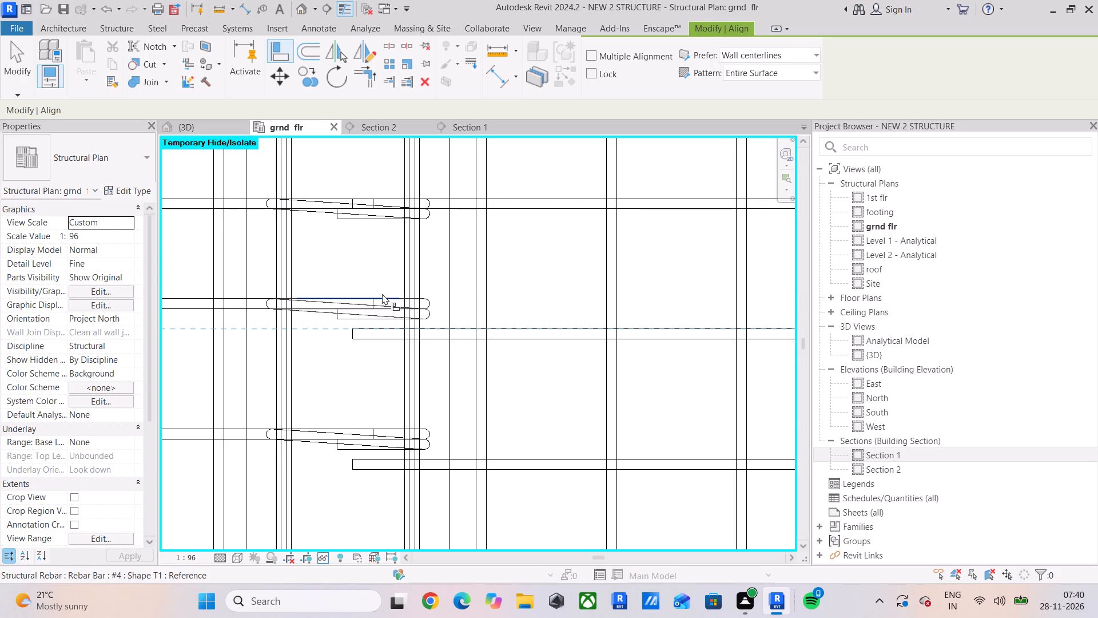
{"action": "left_click", "coordinate": [380, 294]}
{"action": "left_click_drag", "start_coordinate": [442, 328], "coordinate": [437, 329]}
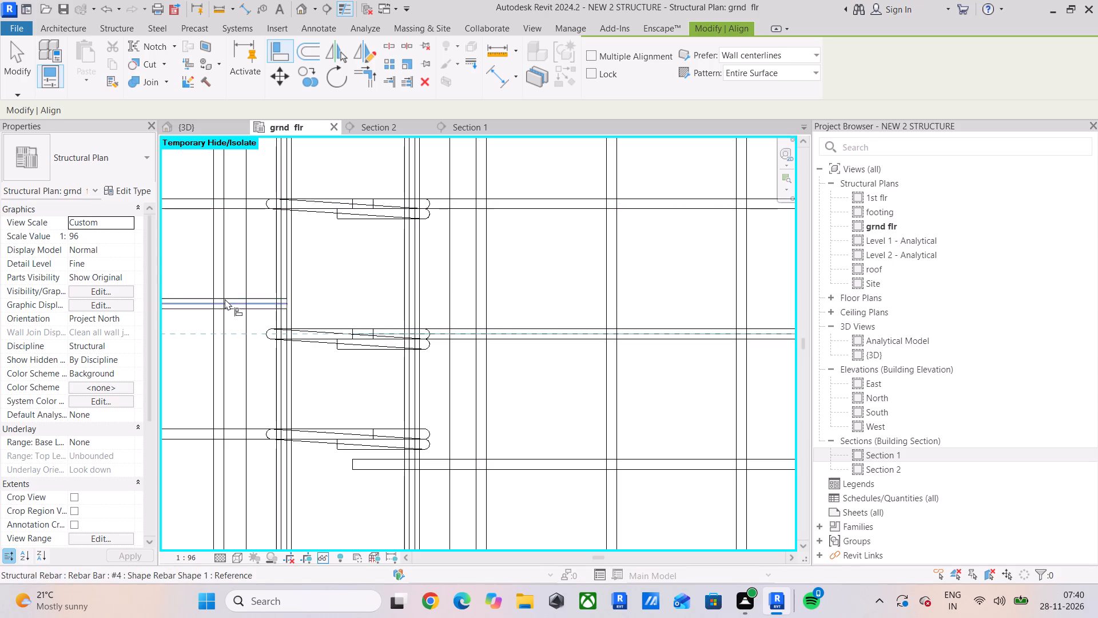
{"action": "left_click", "coordinate": [225, 299]}
Align the thirteenth row's west-side slab bar and beam stirrup with the east-side slab bar.
{"action": "scroll", "coordinate": [276, 307], "scroll_direction": "down", "scroll_amount": 2}
{"action": "middle_click", "coordinate": [289, 169]}
{"action": "middle_click_drag", "start_coordinate": [353, 338], "coordinate": [347, 180]}
{"action": "scroll", "coordinate": [370, 256], "scroll_direction": "up", "scroll_amount": 4}
{"action": "left_click", "coordinate": [392, 277]}
{"action": "left_click", "coordinate": [166, 238]}
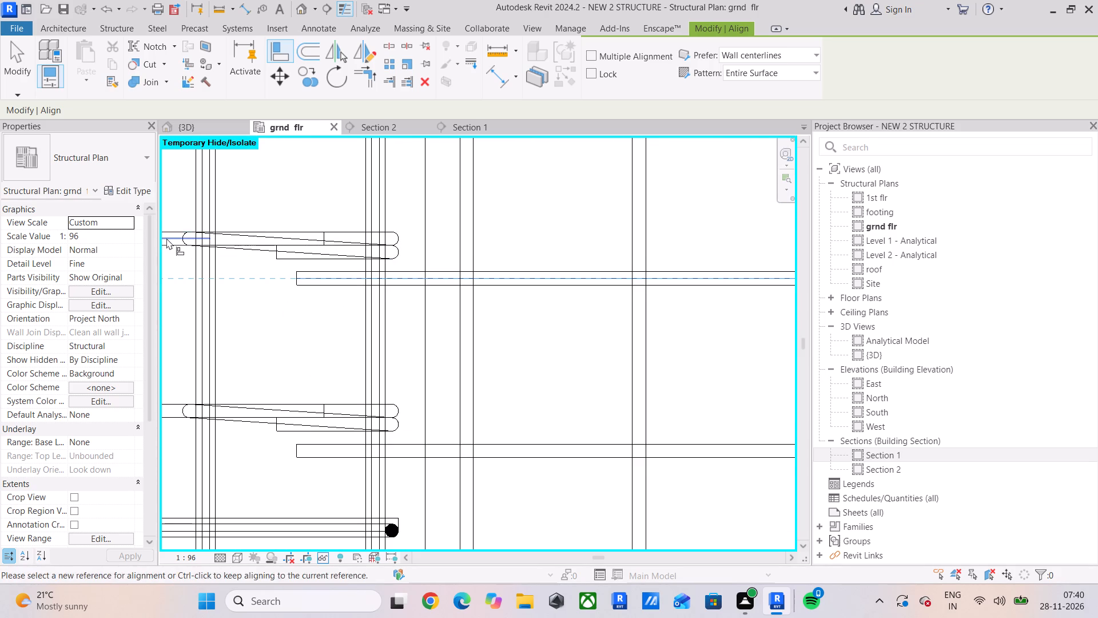
{"action": "left_click", "coordinate": [347, 278]}
{"action": "left_click", "coordinate": [273, 235]}
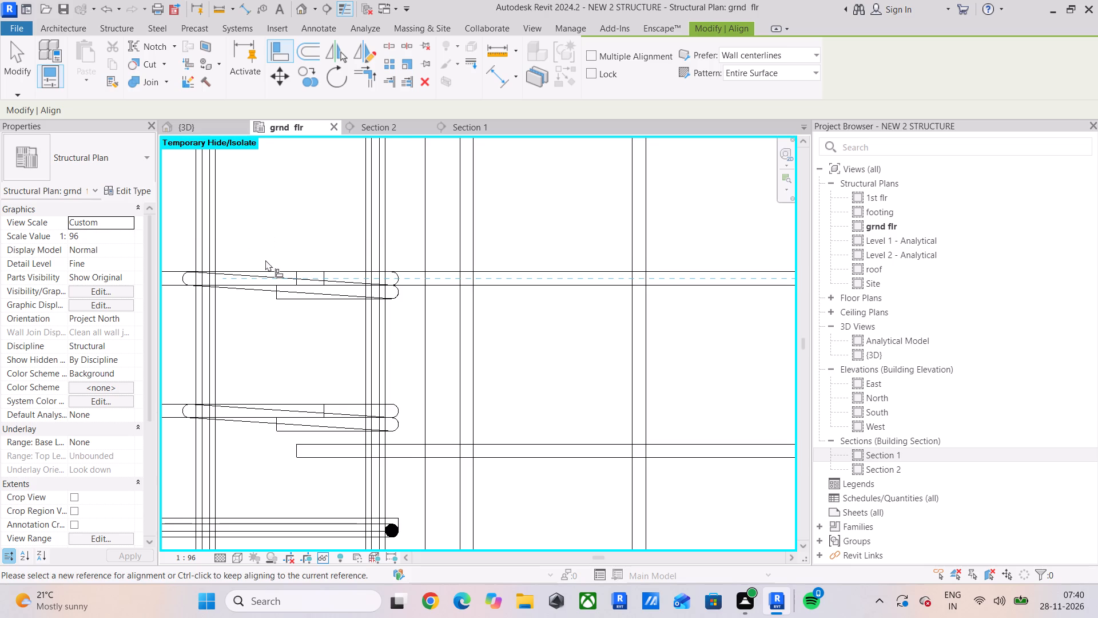
Align the fourteenth row's beam stirrup and west-side slab bar, just north of the west cross beam, with the east-side slab bar.
{"action": "middle_click_drag", "start_coordinate": [265, 260], "coordinate": [353, 155]}
{"action": "left_click", "coordinate": [440, 344]}
{"action": "left_click", "coordinate": [384, 310]}
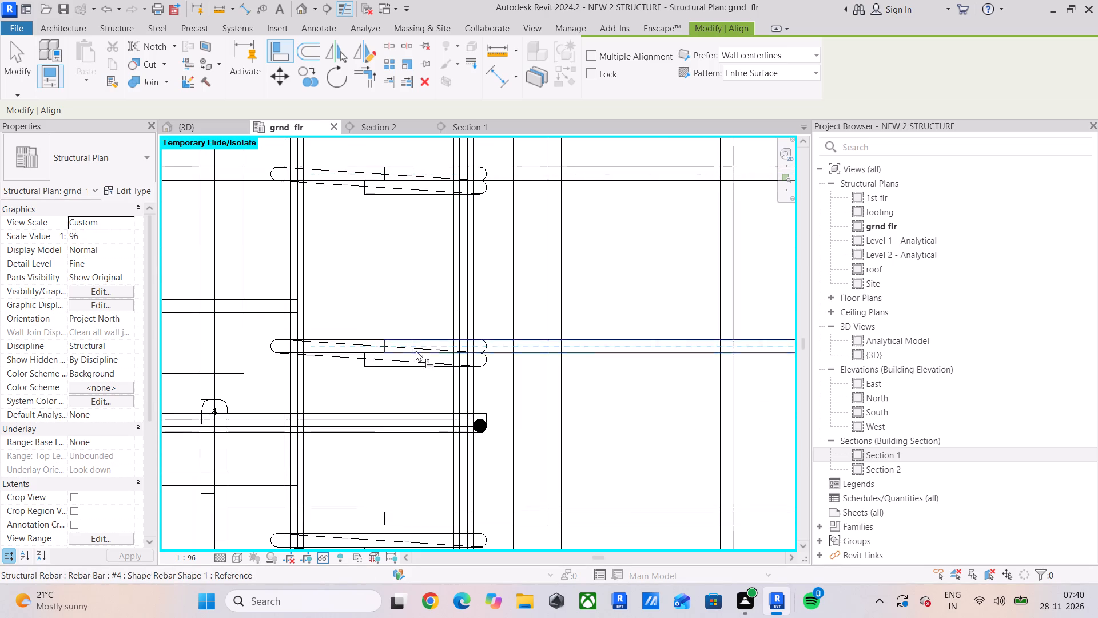
{"action": "left_click_drag", "start_coordinate": [425, 344], "coordinate": [405, 340]}
{"action": "left_click", "coordinate": [240, 304]}
Shorten the east-side slab bar level with the west cross beam so its west end stops at the north-south beam's east face.
{"action": "scroll", "coordinate": [262, 306], "scroll_direction": "down", "scroll_amount": 4}
{"action": "middle_click_drag", "start_coordinate": [284, 307], "coordinate": [331, 161]}
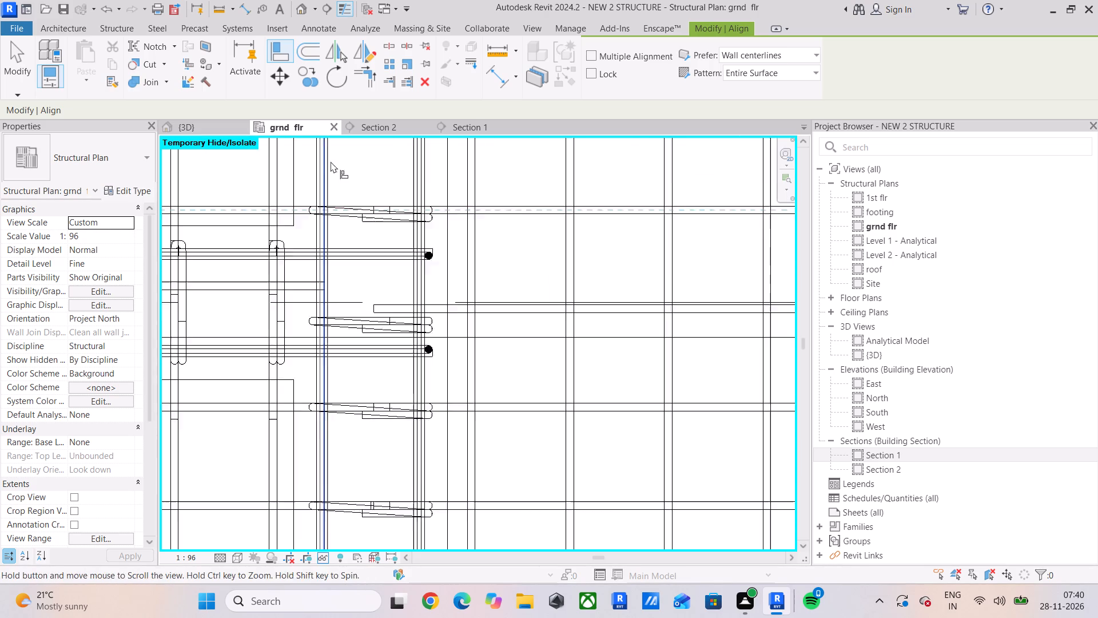
{"action": "middle_click_drag", "start_coordinate": [331, 161], "coordinate": [329, 166]}
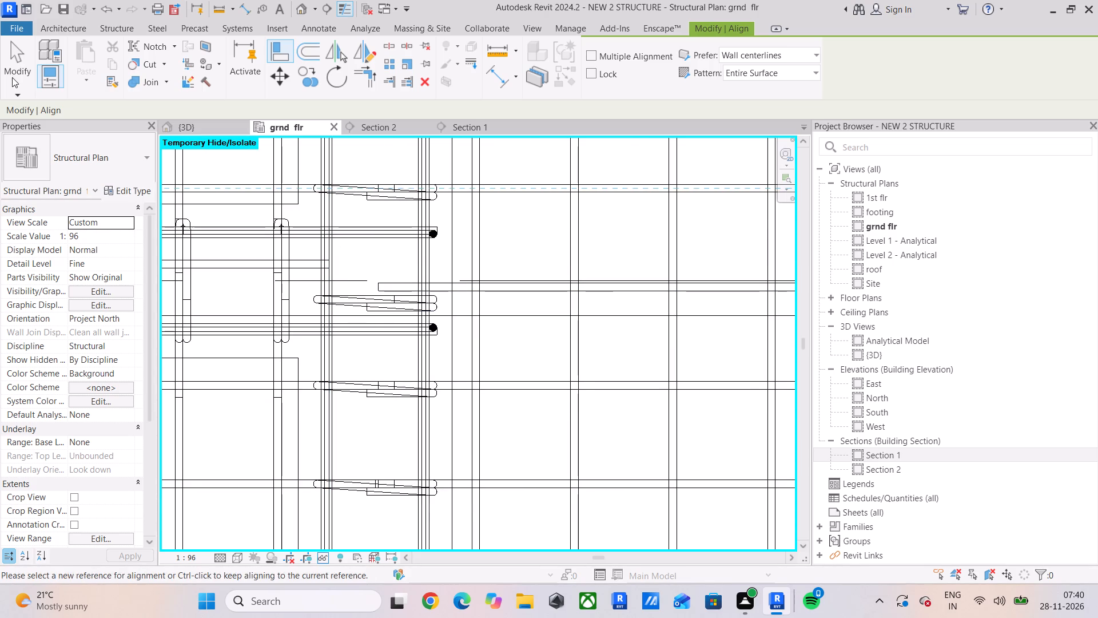
{"action": "left_click", "coordinate": [12, 76]}
{"action": "scroll", "coordinate": [360, 324], "scroll_direction": "up", "scroll_amount": 3}
{"action": "left_click", "coordinate": [401, 272]}
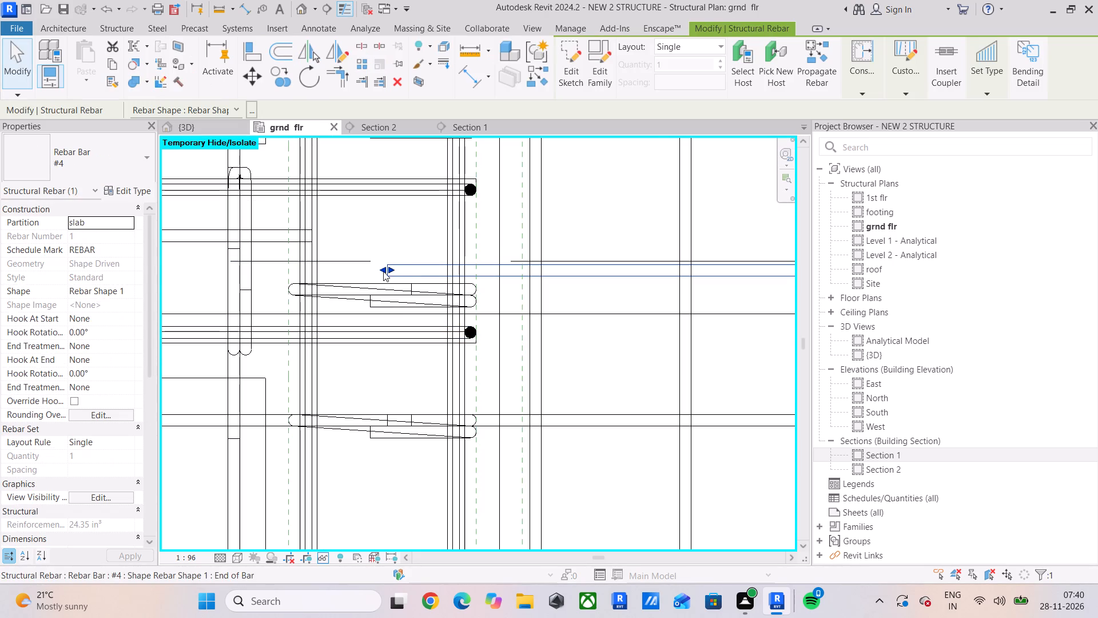
{"action": "left_click_drag", "start_coordinate": [389, 267], "coordinate": [522, 301]}
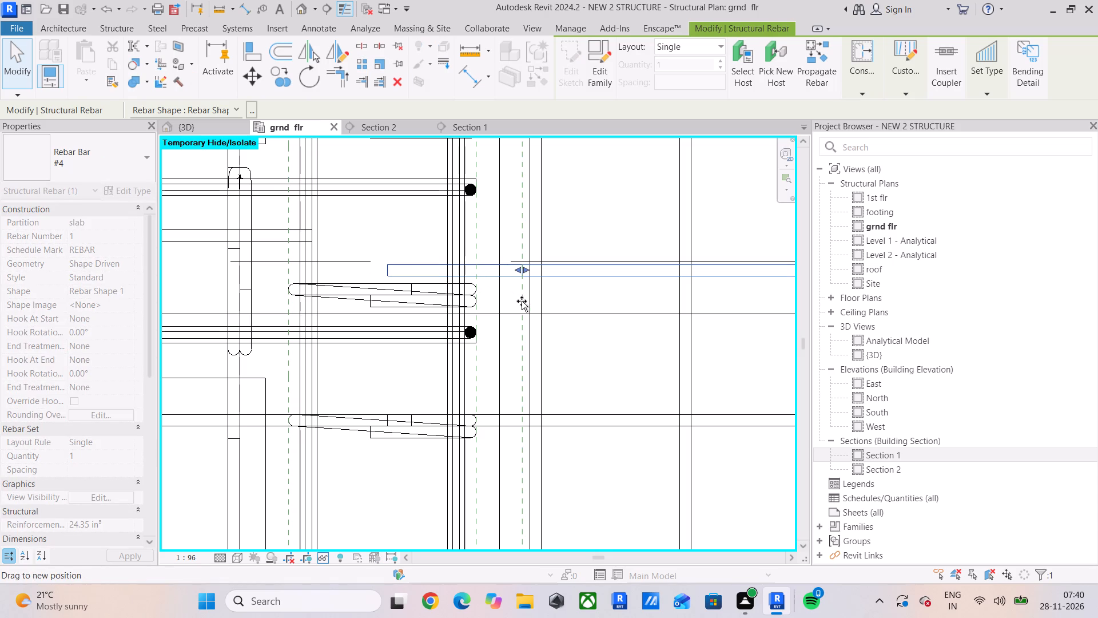
{"action": "left_click_drag", "start_coordinate": [522, 301], "coordinate": [499, 306]}
{"action": "scroll", "coordinate": [505, 279], "scroll_direction": "up", "scroll_amount": 9}
{"action": "scroll", "coordinate": [512, 274], "scroll_direction": "down", "scroll_amount": 7}
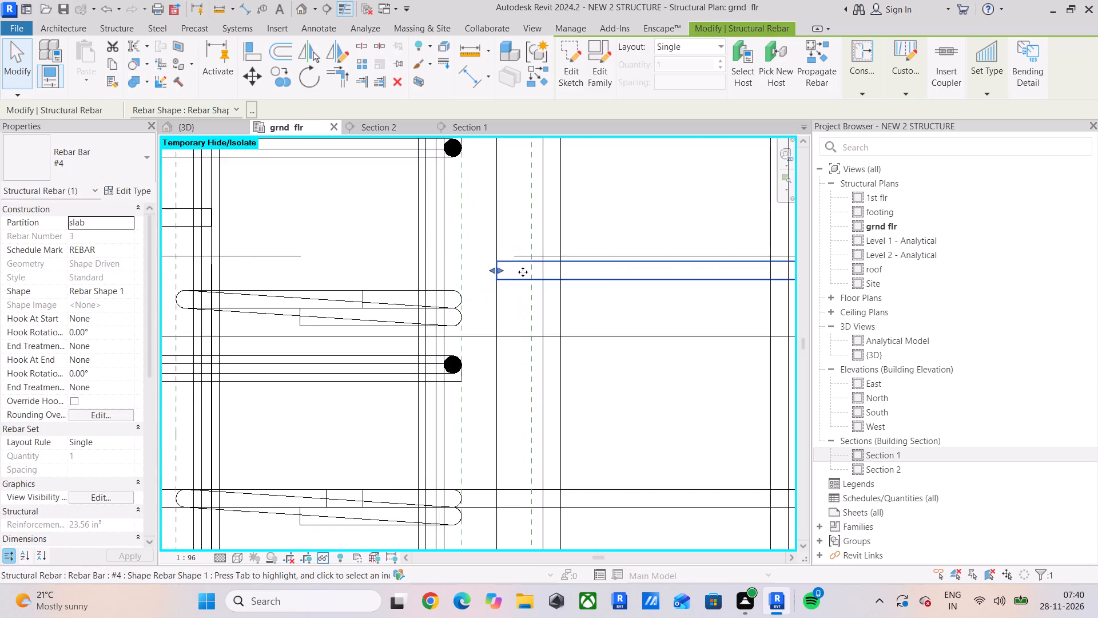
{"action": "scroll", "coordinate": [523, 272], "scroll_direction": "down", "scroll_amount": 10}
{"action": "middle_click_drag", "start_coordinate": [526, 288], "coordinate": [491, 240]}
{"action": "scroll", "coordinate": [448, 337], "scroll_direction": "up", "scroll_amount": 6}
{"action": "scroll", "coordinate": [443, 260], "scroll_direction": "down", "scroll_amount": 11}
Copy the second north-south #4 slab bar from the west beam into the slab strip north of the cross beam.
{"action": "middle_click_drag", "start_coordinate": [444, 255], "coordinate": [424, 334]}
{"action": "scroll", "coordinate": [424, 334], "scroll_direction": "down", "scroll_amount": 3}
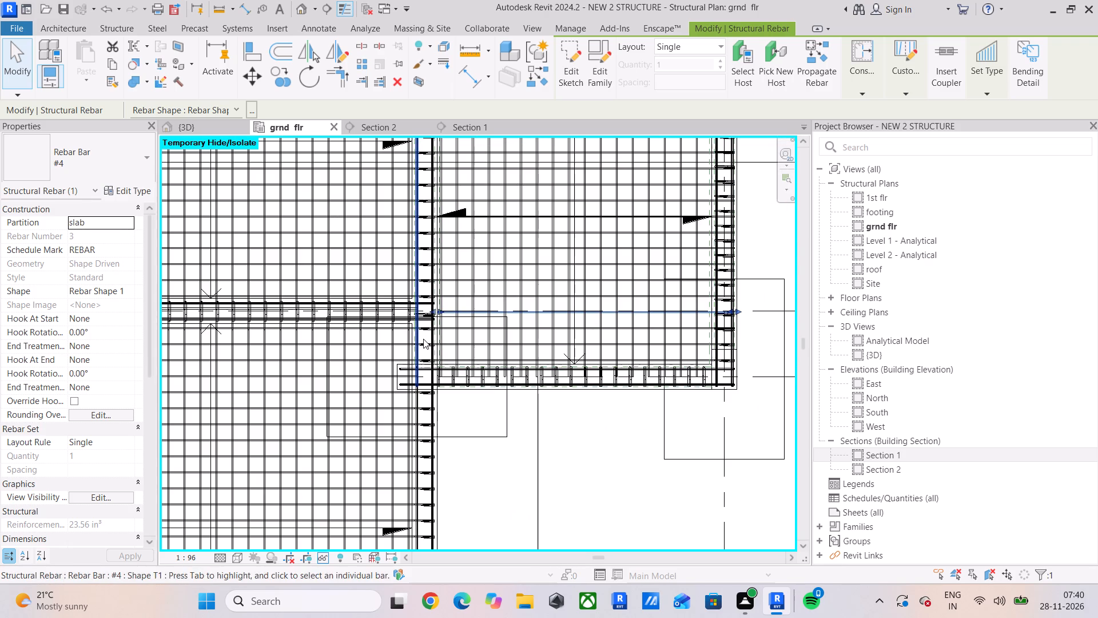
{"action": "scroll", "coordinate": [424, 370], "scroll_direction": "up", "scroll_amount": 11}
{"action": "scroll", "coordinate": [422, 358], "scroll_direction": "down", "scroll_amount": 5}
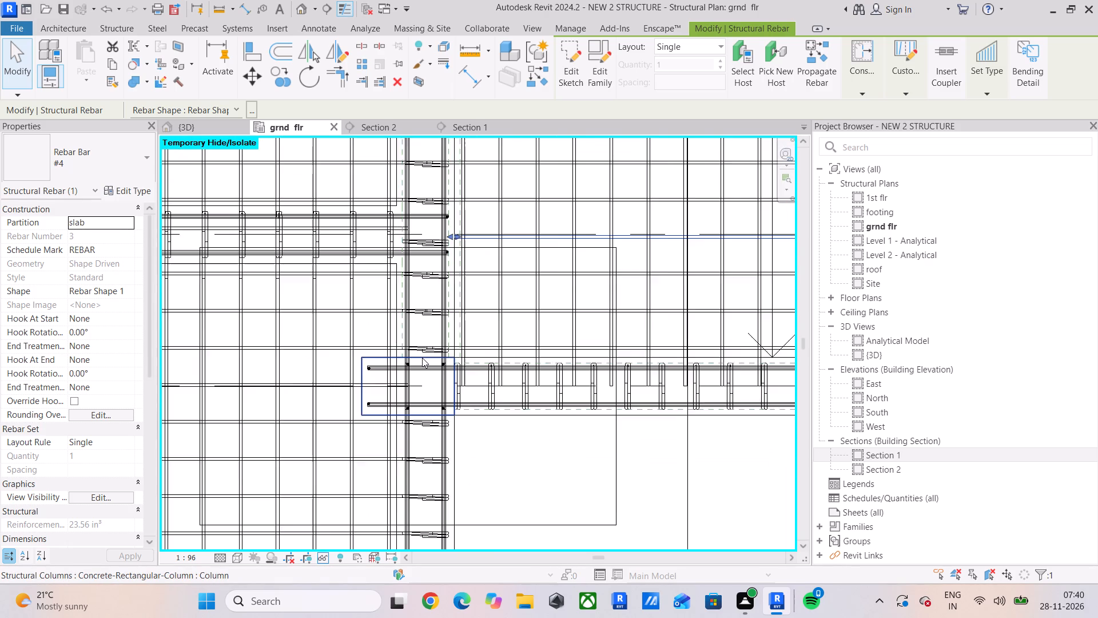
{"action": "scroll", "coordinate": [422, 358], "scroll_direction": "down", "scroll_amount": 3}
{"action": "middle_click_drag", "start_coordinate": [422, 358], "coordinate": [419, 423]}
{"action": "middle_click_drag", "start_coordinate": [429, 296], "coordinate": [424, 536]}
{"action": "middle_click_drag", "start_coordinate": [437, 284], "coordinate": [420, 425]}
{"action": "scroll", "coordinate": [395, 272], "scroll_direction": "up", "scroll_amount": 3}
{"action": "scroll", "coordinate": [395, 272], "scroll_direction": "down", "scroll_amount": 3}
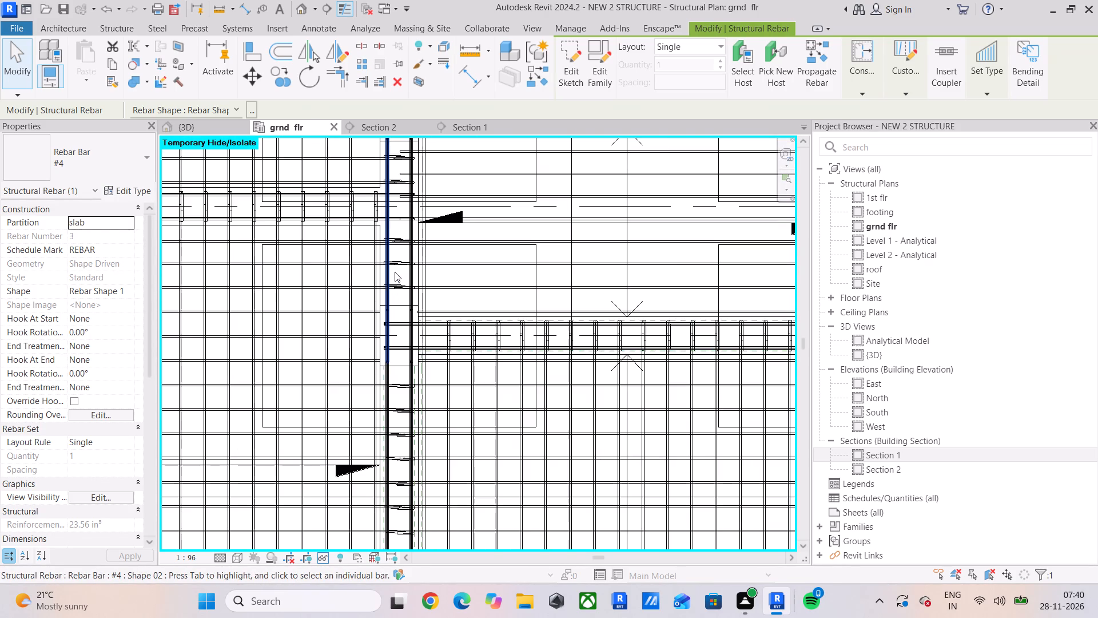
{"action": "scroll", "coordinate": [395, 272], "scroll_direction": "down", "scroll_amount": 4}
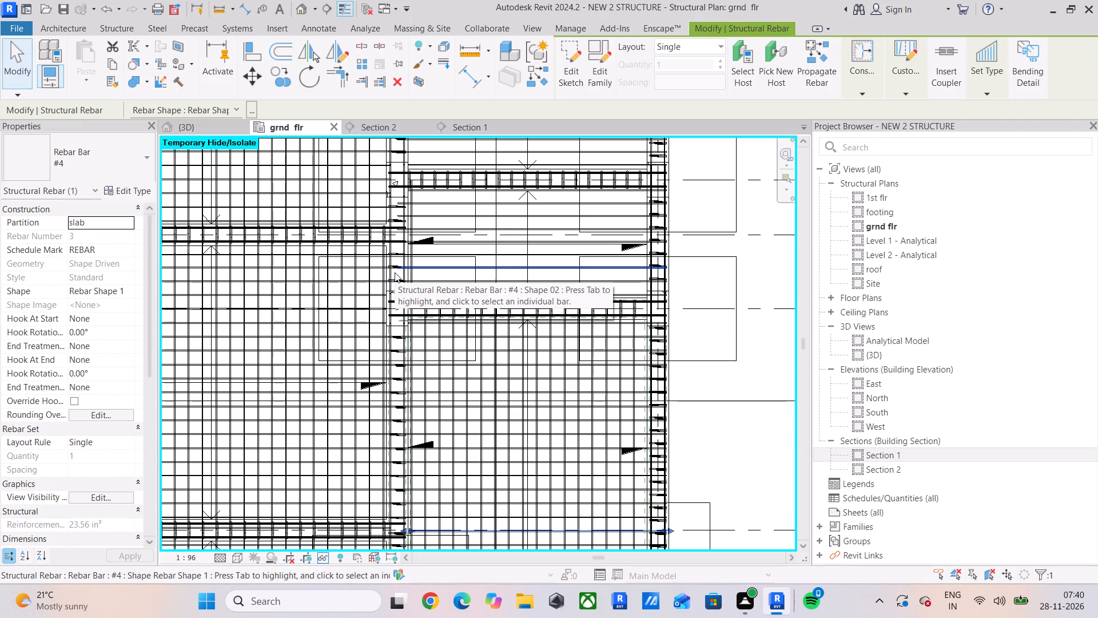
{"action": "scroll", "coordinate": [427, 334], "scroll_direction": "up", "scroll_amount": 5}
{"action": "left_click", "coordinate": [425, 332]}
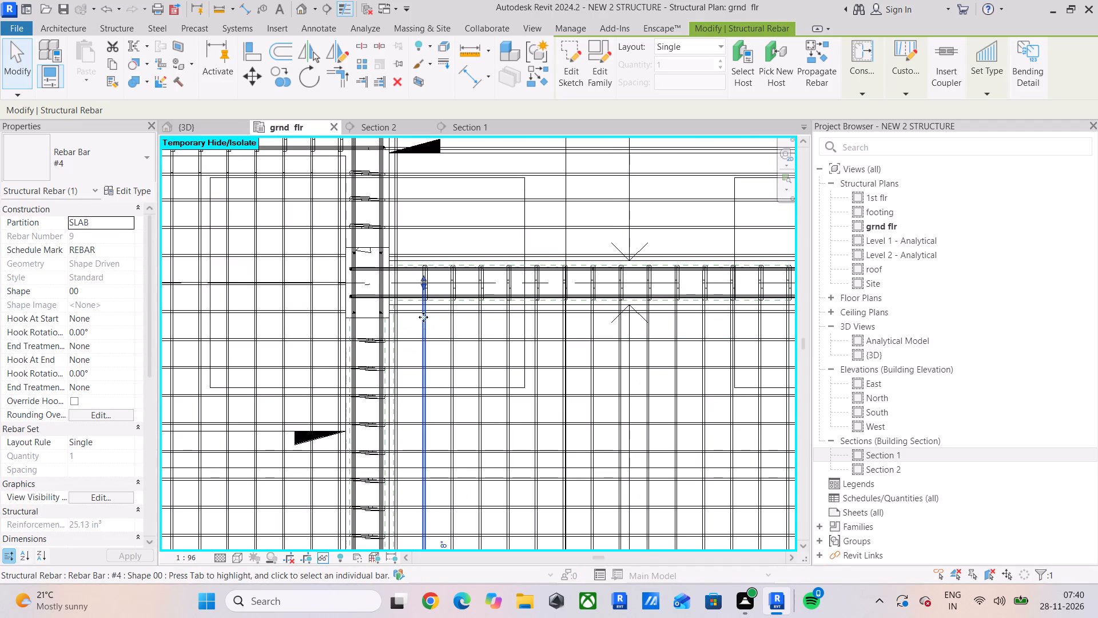
{"action": "left_click", "coordinate": [279, 84]}
{"action": "scroll", "coordinate": [434, 287], "scroll_direction": "up", "scroll_amount": 9}
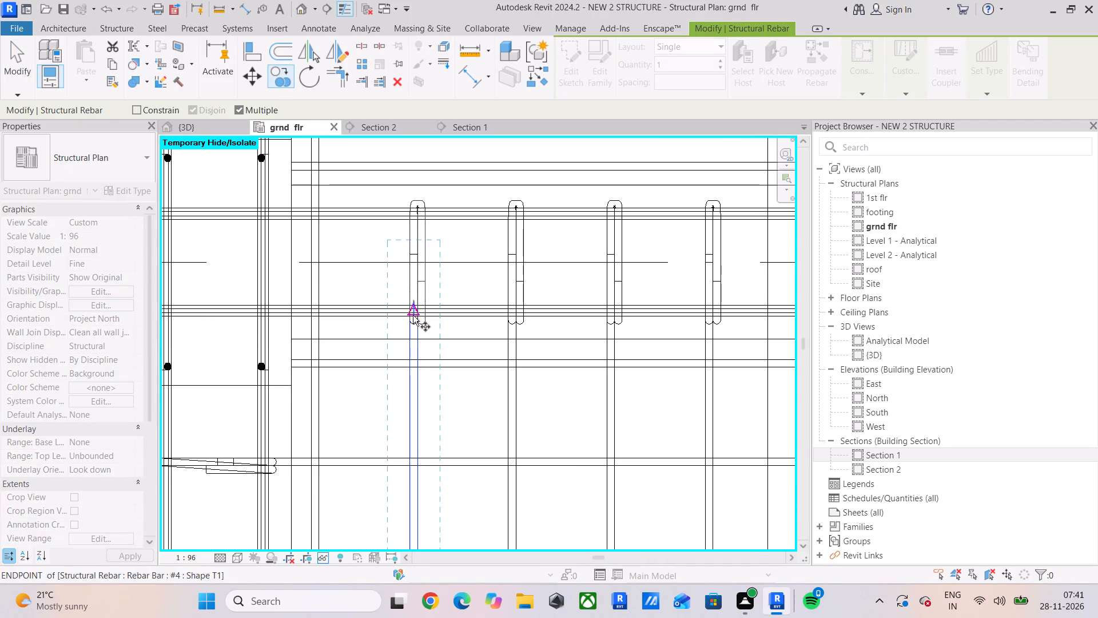
{"action": "left_click", "coordinate": [408, 340]}
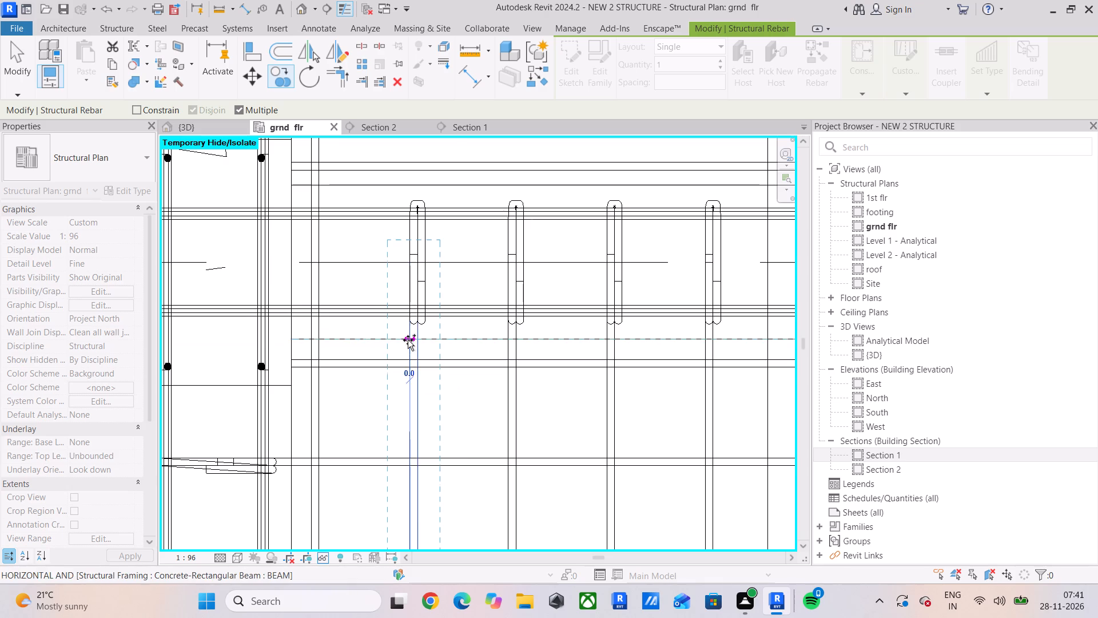
{"action": "scroll", "coordinate": [427, 235], "scroll_direction": "down", "scroll_amount": 6}
{"action": "middle_click_drag", "start_coordinate": [419, 188], "coordinate": [423, 574]}
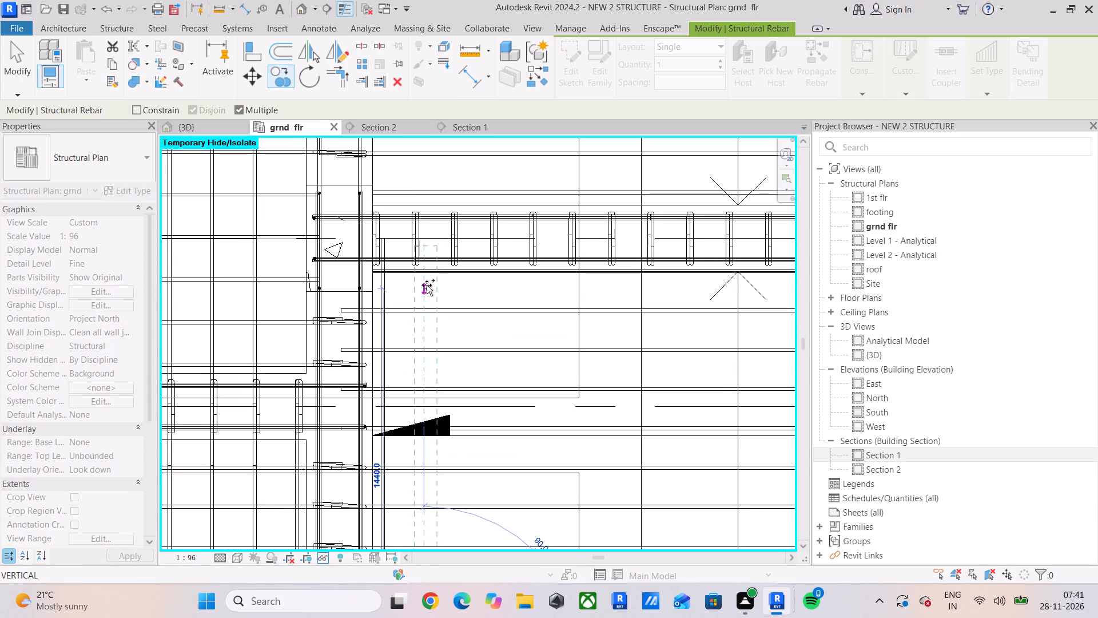
{"action": "scroll", "coordinate": [427, 282], "scroll_direction": "up", "scroll_amount": 5}
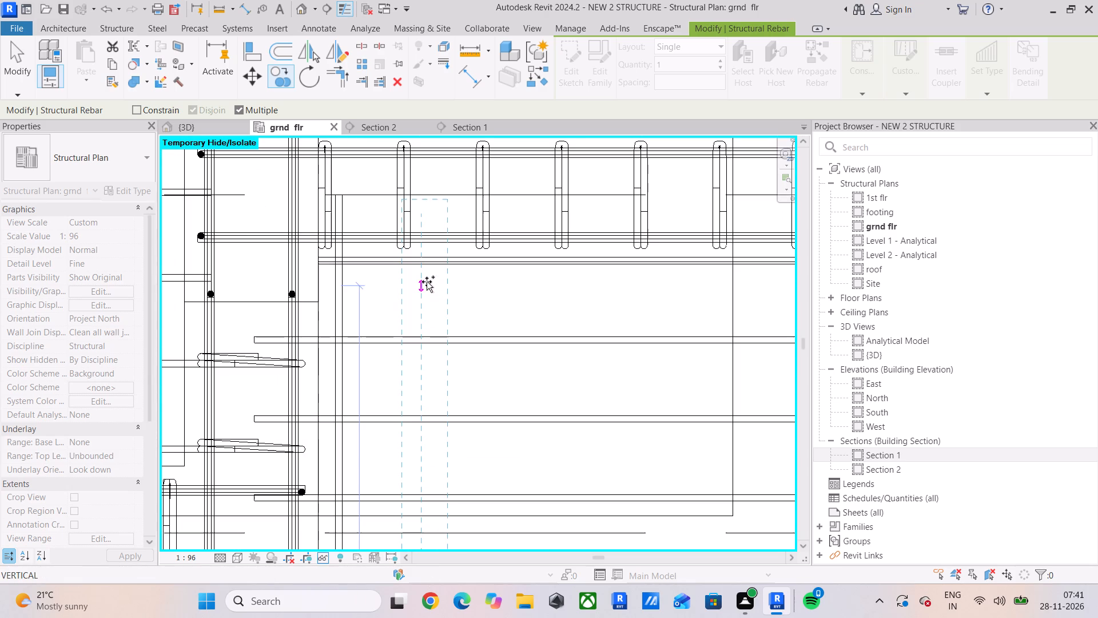
{"action": "scroll", "coordinate": [433, 266], "scroll_direction": "up", "scroll_amount": 3}
{"action": "left_click", "coordinate": [418, 251]}
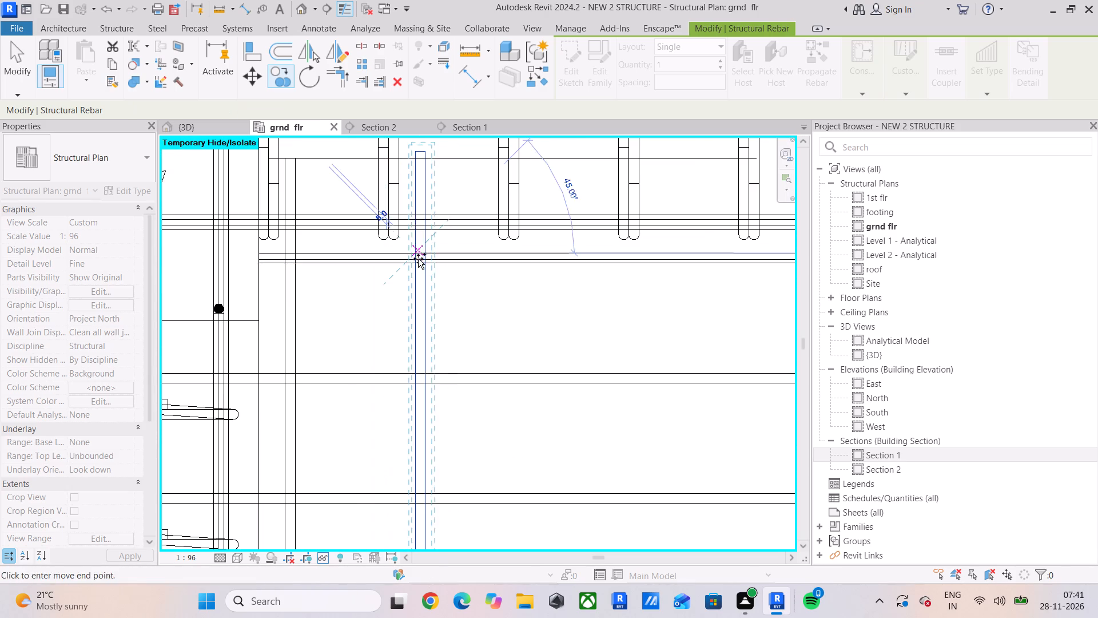
{"action": "scroll", "coordinate": [439, 348], "scroll_direction": "down", "scroll_amount": 10}
{"action": "middle_click_drag", "start_coordinate": [456, 348], "coordinate": [449, 209]}
{"action": "scroll", "coordinate": [451, 228], "scroll_direction": "down", "scroll_amount": 3}
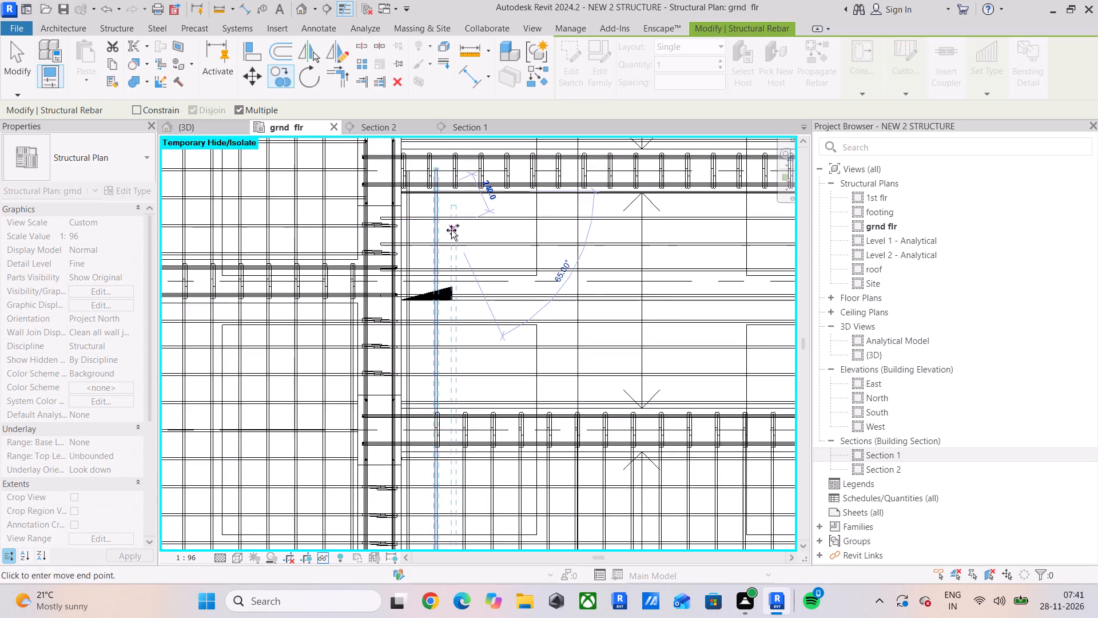
{"action": "scroll", "coordinate": [462, 338], "scroll_direction": "down", "scroll_amount": 4}
{"action": "middle_click_drag", "start_coordinate": [462, 339], "coordinate": [473, 132]}
{"action": "middle_click_drag", "start_coordinate": [473, 261], "coordinate": [473, 312]}
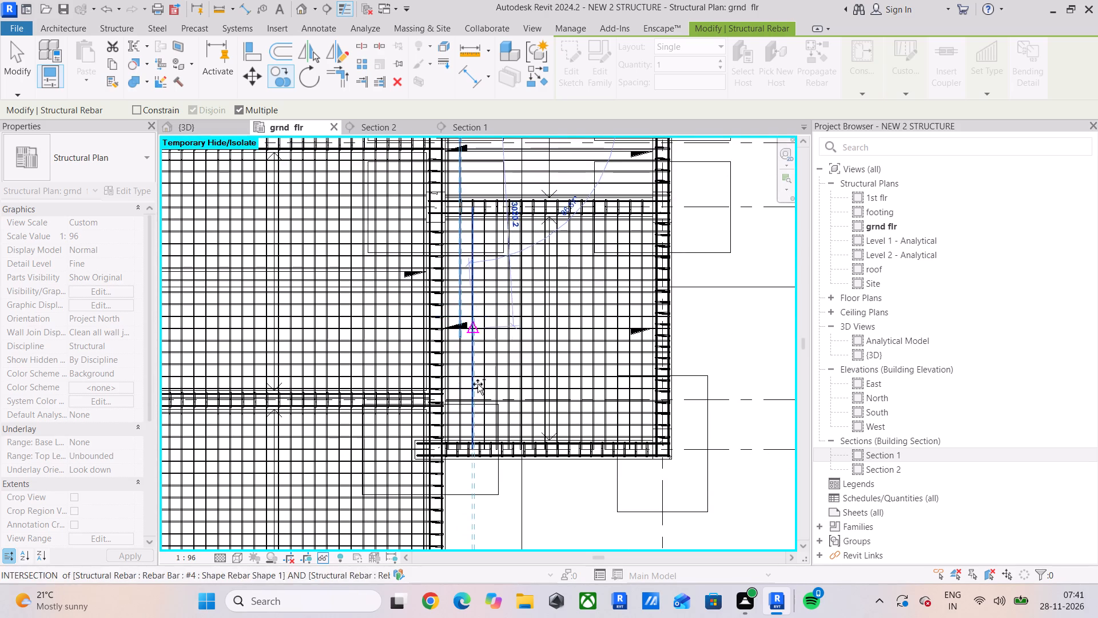
{"action": "scroll", "coordinate": [490, 475], "scroll_direction": "up", "scroll_amount": 5}
{"action": "scroll", "coordinate": [425, 350], "scroll_direction": "up", "scroll_amount": 1}
{"action": "middle_click_drag", "start_coordinate": [424, 353], "coordinate": [428, 451]}
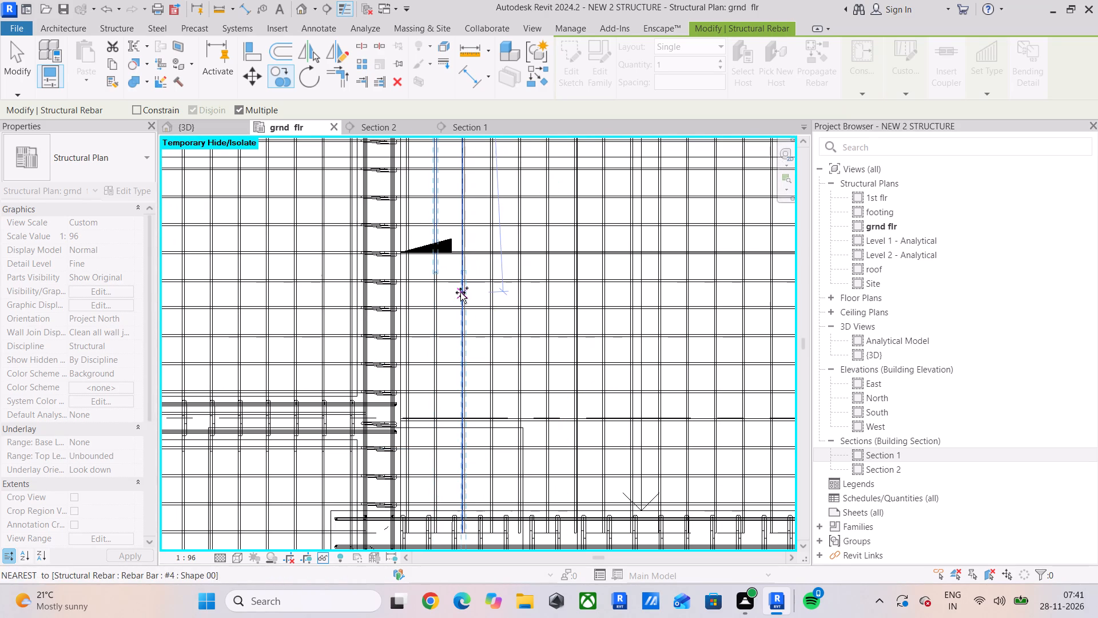
{"action": "key", "text": "Escape"}
Pull the copied bar's south end up to the centre of the cross beam between the two slabs.
{"action": "scroll", "coordinate": [428, 271], "scroll_direction": "up", "scroll_amount": 5}
{"action": "middle_click_drag", "start_coordinate": [436, 274], "coordinate": [460, 480]}
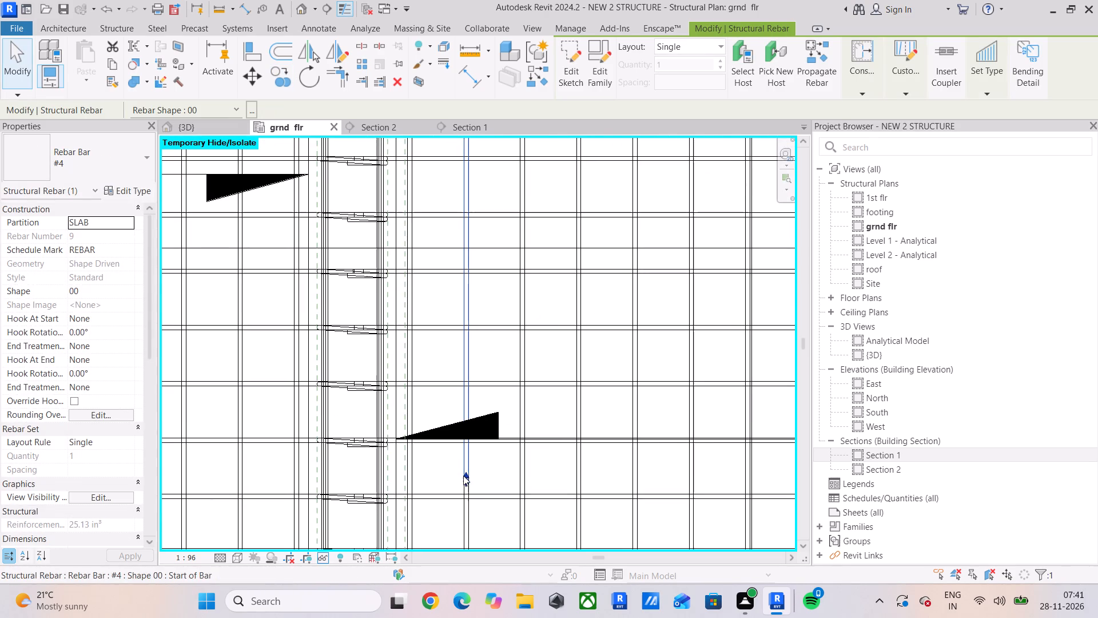
{"action": "left_click_drag", "start_coordinate": [466, 473], "coordinate": [466, 167]}
{"action": "middle_click_drag", "start_coordinate": [471, 235], "coordinate": [472, 537]}
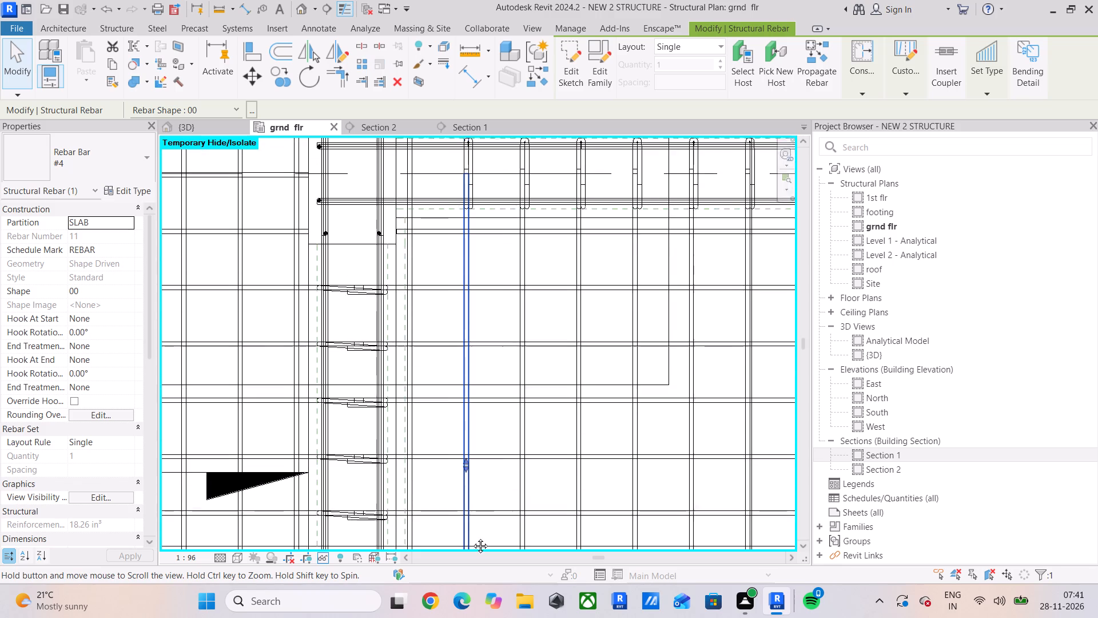
{"action": "middle_click_drag", "start_coordinate": [472, 537], "coordinate": [474, 562]}
{"action": "left_click_drag", "start_coordinate": [466, 489], "coordinate": [468, 254]}
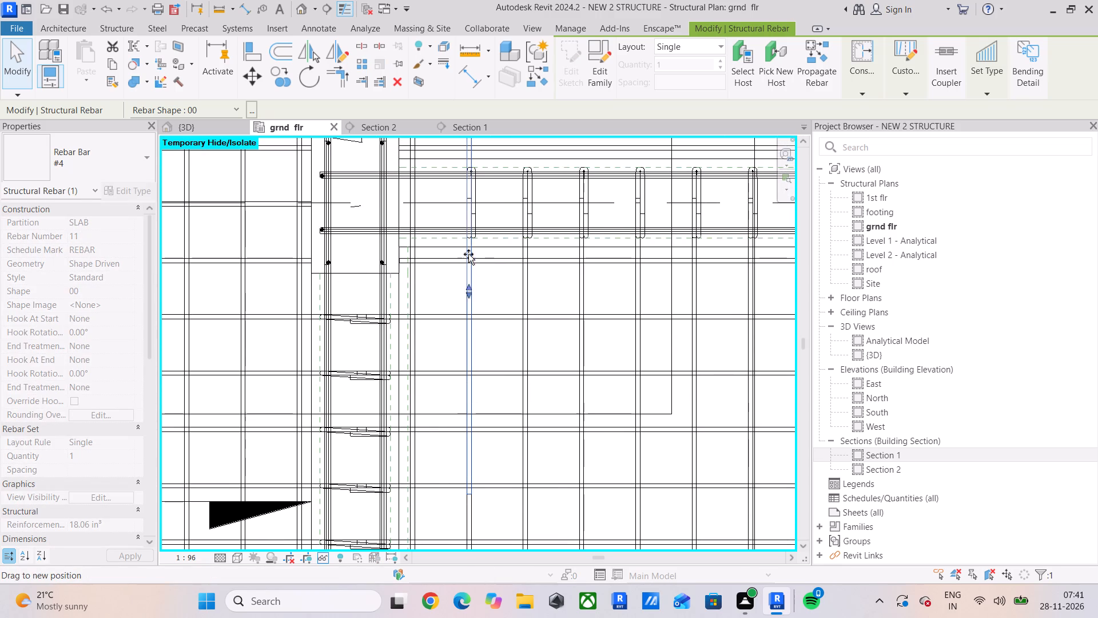
{"action": "left_click_drag", "start_coordinate": [468, 254], "coordinate": [467, 205]}
{"action": "scroll", "coordinate": [467, 205], "scroll_direction": "up", "scroll_amount": 4}
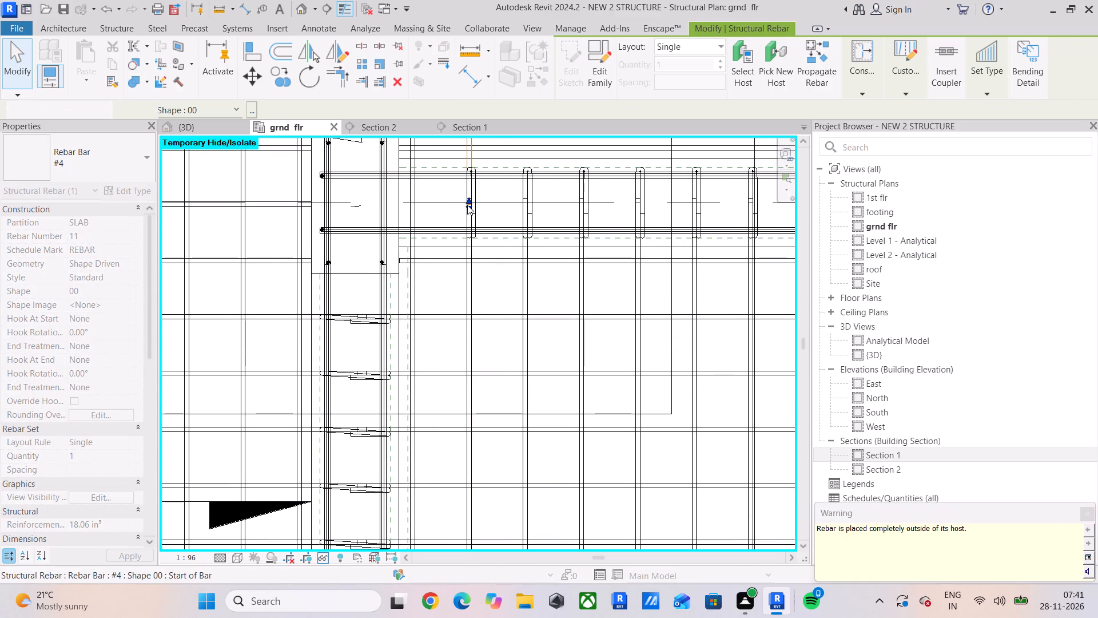
{"action": "scroll", "coordinate": [467, 205], "scroll_direction": "up", "scroll_amount": 2}
{"action": "middle_click_drag", "start_coordinate": [470, 214], "coordinate": [462, 331]}
{"action": "scroll", "coordinate": [462, 333], "scroll_direction": "up", "scroll_amount": 4}
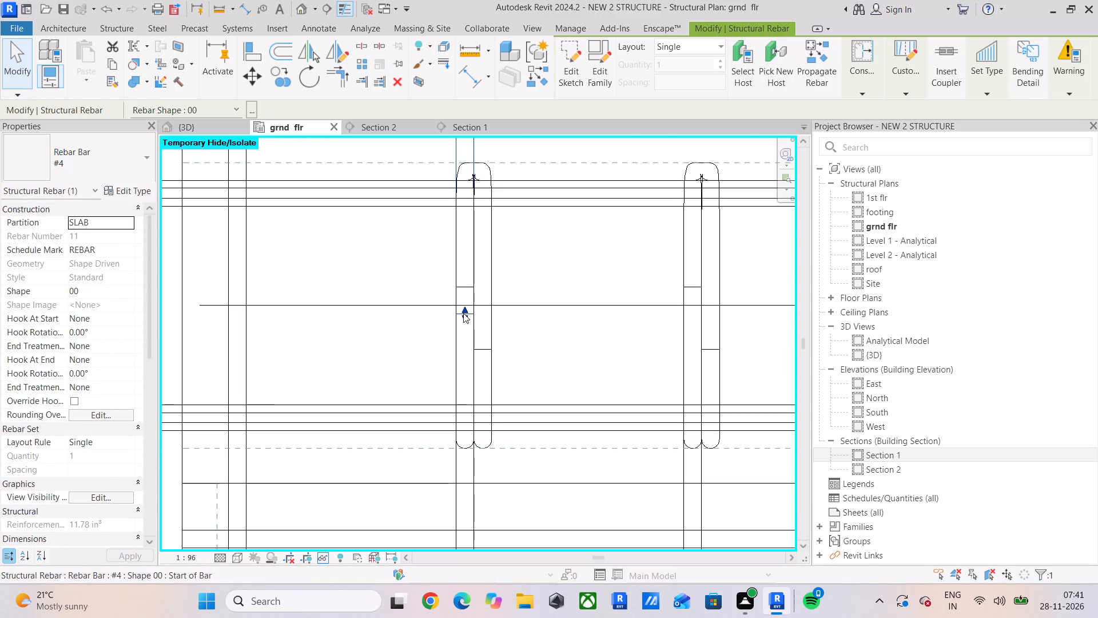
{"action": "left_click", "coordinate": [464, 309]}
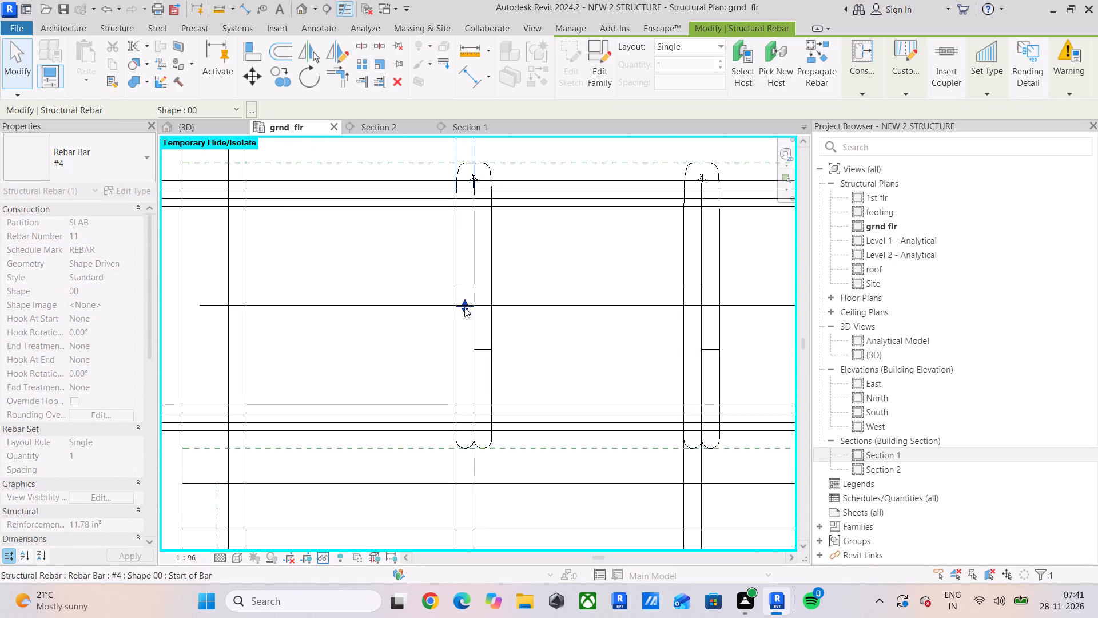
Align the copied bar's south end with the cross beam's centreline.
{"action": "scroll", "coordinate": [467, 334], "scroll_direction": "down", "scroll_amount": 3}
{"action": "middle_click_drag", "start_coordinate": [476, 345], "coordinate": [385, 509]}
{"action": "scroll", "coordinate": [391, 472], "scroll_direction": "down", "scroll_amount": 4}
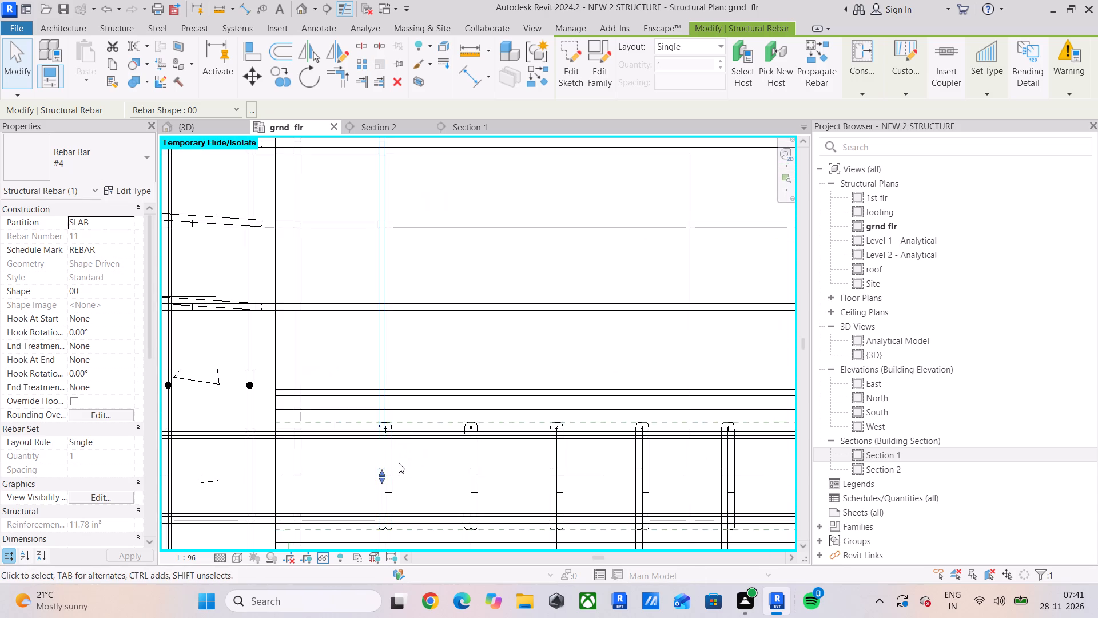
{"action": "scroll", "coordinate": [399, 463], "scroll_direction": "down", "scroll_amount": 5}
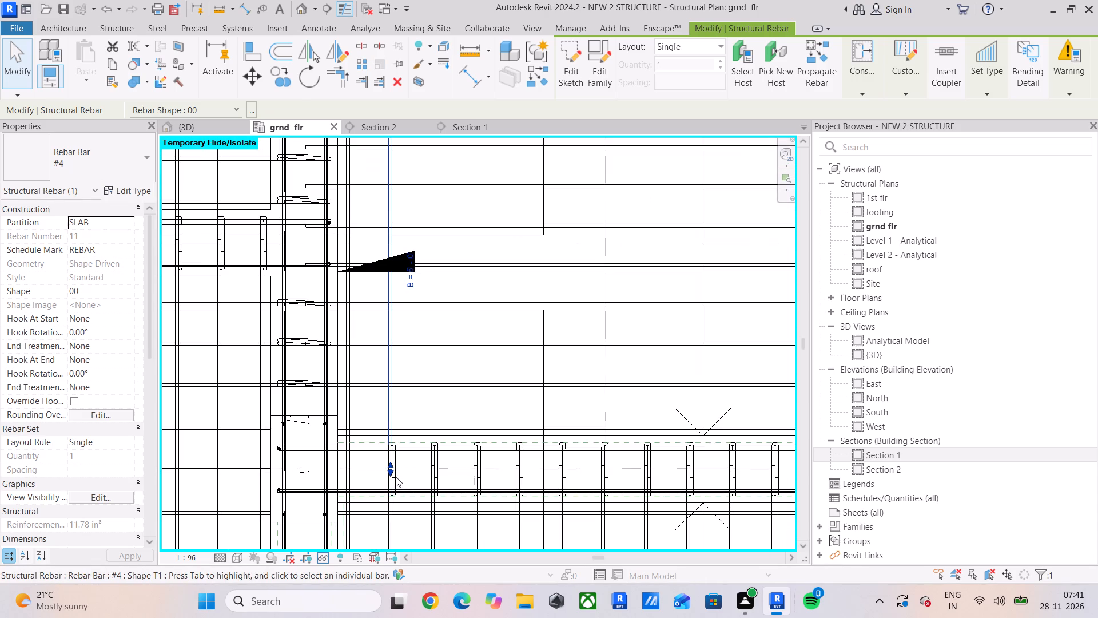
{"action": "scroll", "coordinate": [403, 467], "scroll_direction": "up", "scroll_amount": 5}
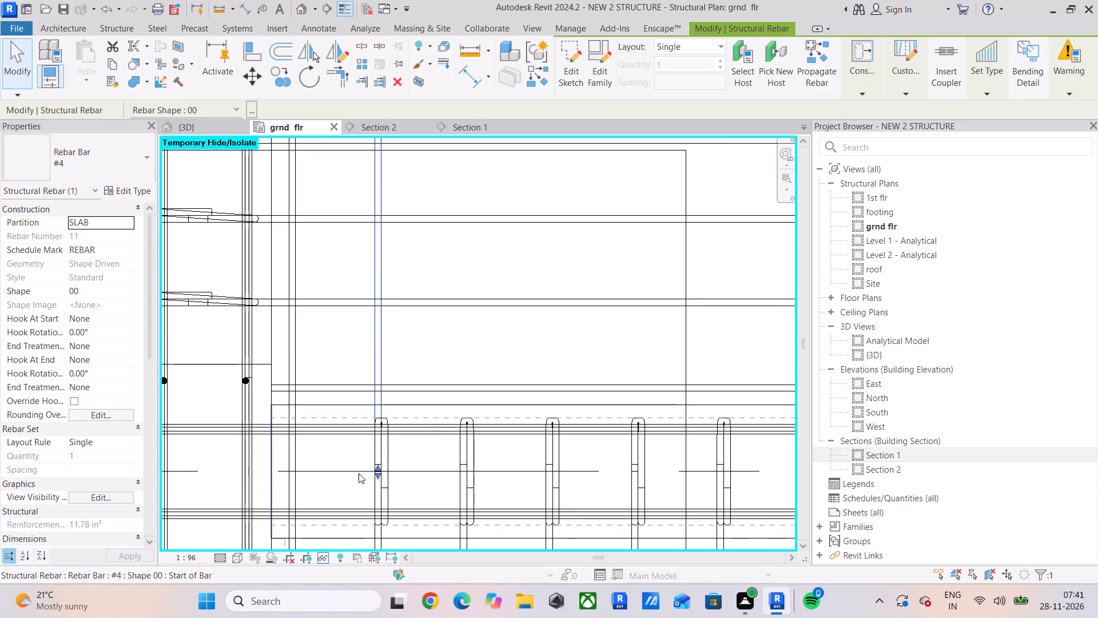
{"action": "scroll", "coordinate": [359, 473], "scroll_direction": "up", "scroll_amount": 10}
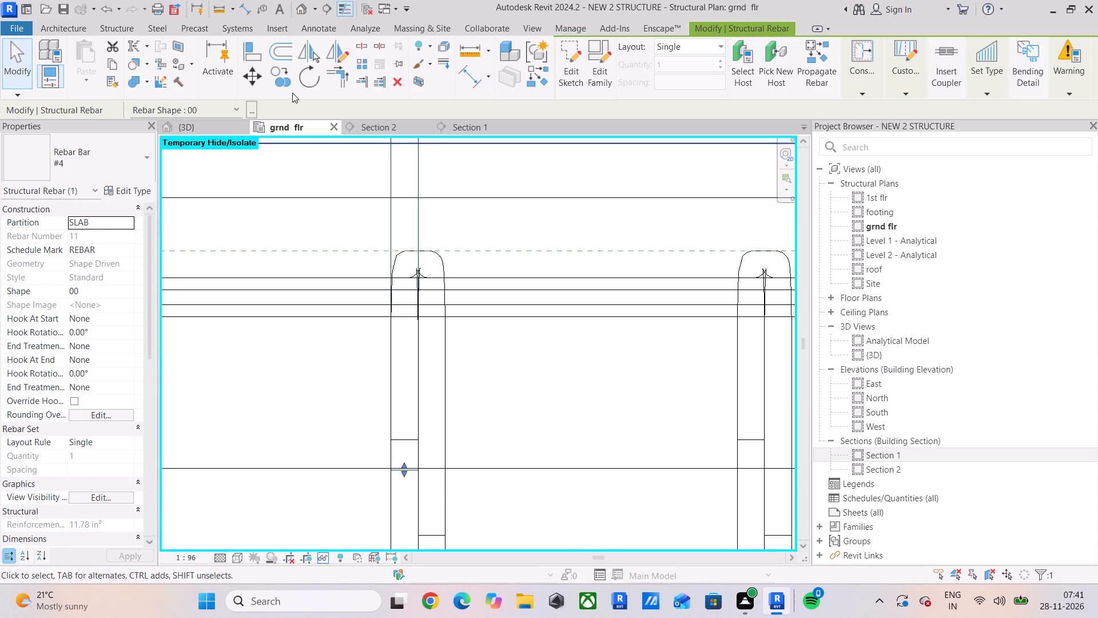
{"action": "left_click", "coordinate": [254, 48]}
{"action": "scroll", "coordinate": [376, 422], "scroll_direction": "up", "scroll_amount": 5}
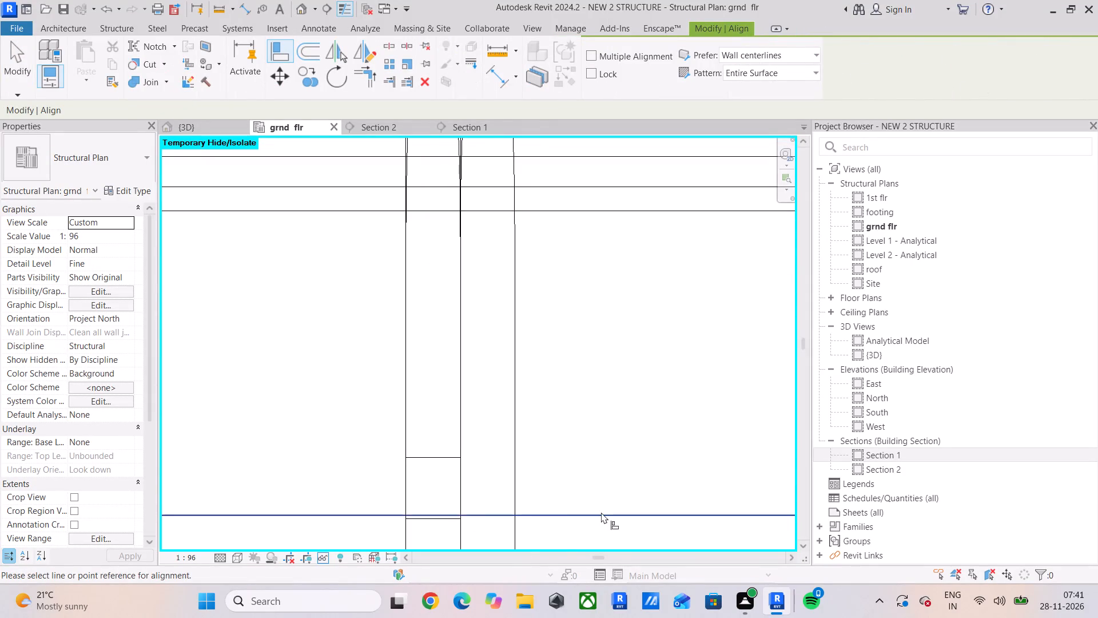
{"action": "left_click_drag", "start_coordinate": [601, 512], "coordinate": [566, 516]}
{"action": "left_click", "coordinate": [420, 518]}
{"action": "scroll", "coordinate": [429, 506], "scroll_direction": "down", "scroll_amount": 12}
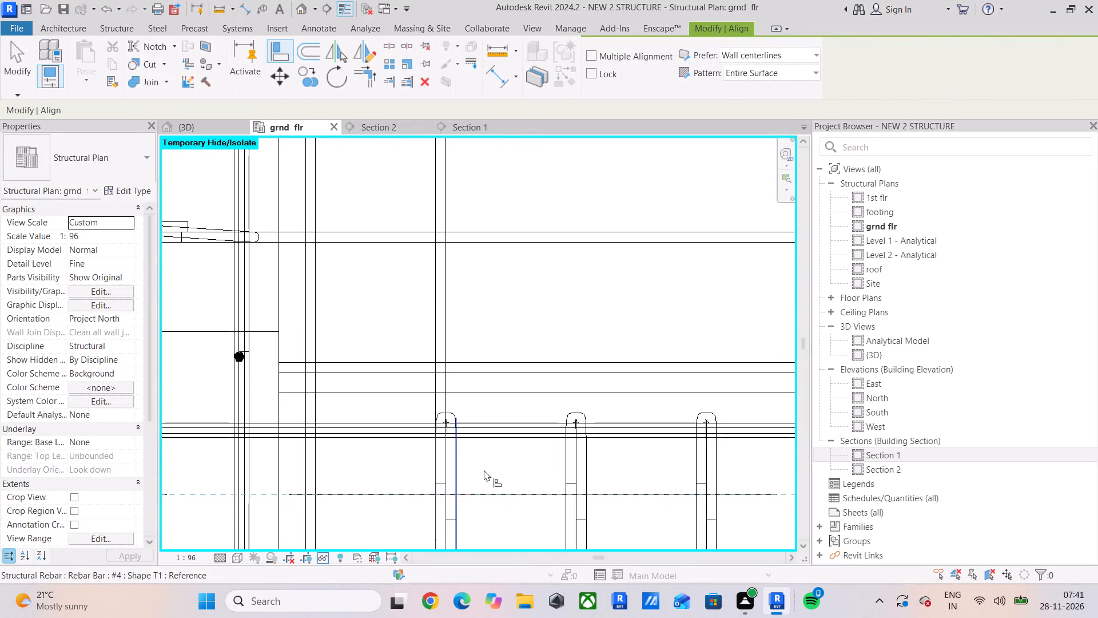
Align the copied north-south bar's north end with the centreline of the cross beam at the slab strip's north edge.
{"action": "scroll", "coordinate": [484, 470], "scroll_direction": "down", "scroll_amount": 11}
{"action": "middle_click_drag", "start_coordinate": [499, 458], "coordinate": [459, 553]}
{"action": "scroll", "coordinate": [412, 247], "scroll_direction": "up", "scroll_amount": 4}
{"action": "scroll", "coordinate": [444, 326], "scroll_direction": "up", "scroll_amount": 5}
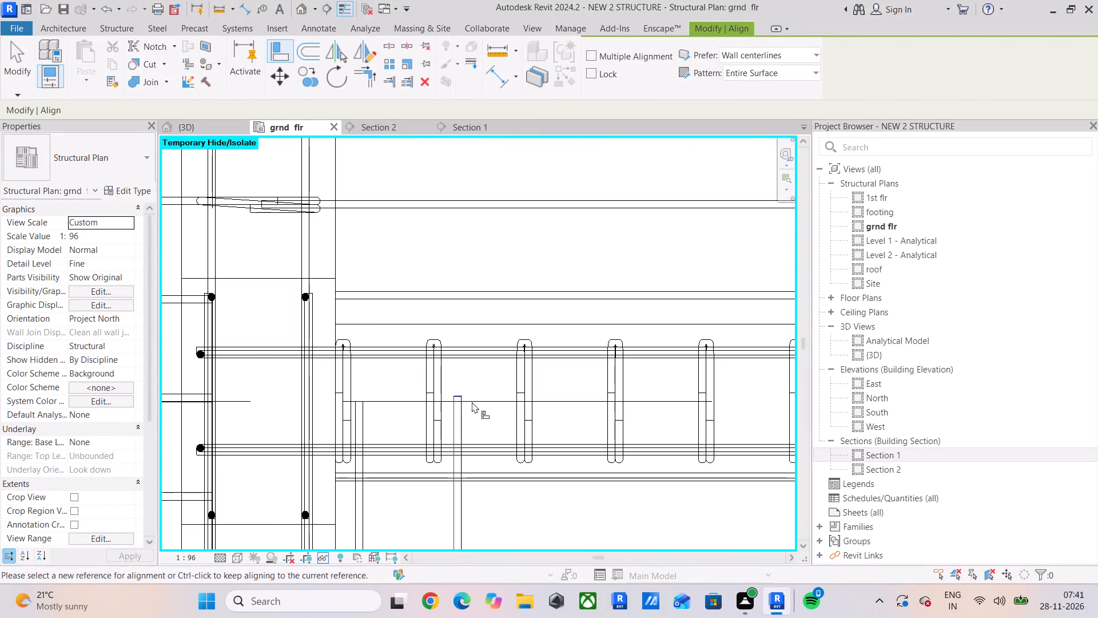
{"action": "left_click", "coordinate": [483, 402]}
{"action": "left_click", "coordinate": [462, 397]}
{"action": "scroll", "coordinate": [474, 414], "scroll_direction": "down", "scroll_amount": 10}
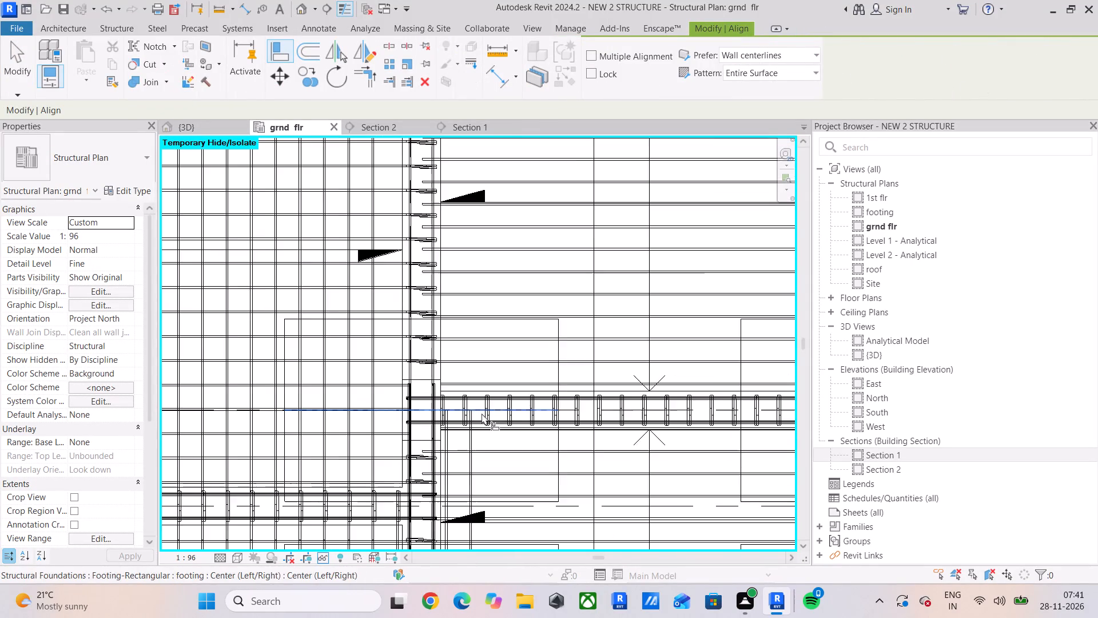
{"action": "middle_click_drag", "start_coordinate": [482, 413], "coordinate": [494, 148]}
{"action": "scroll", "coordinate": [481, 397], "scroll_direction": "up", "scroll_amount": 5}
{"action": "scroll", "coordinate": [488, 330], "scroll_direction": "up", "scroll_amount": 7}
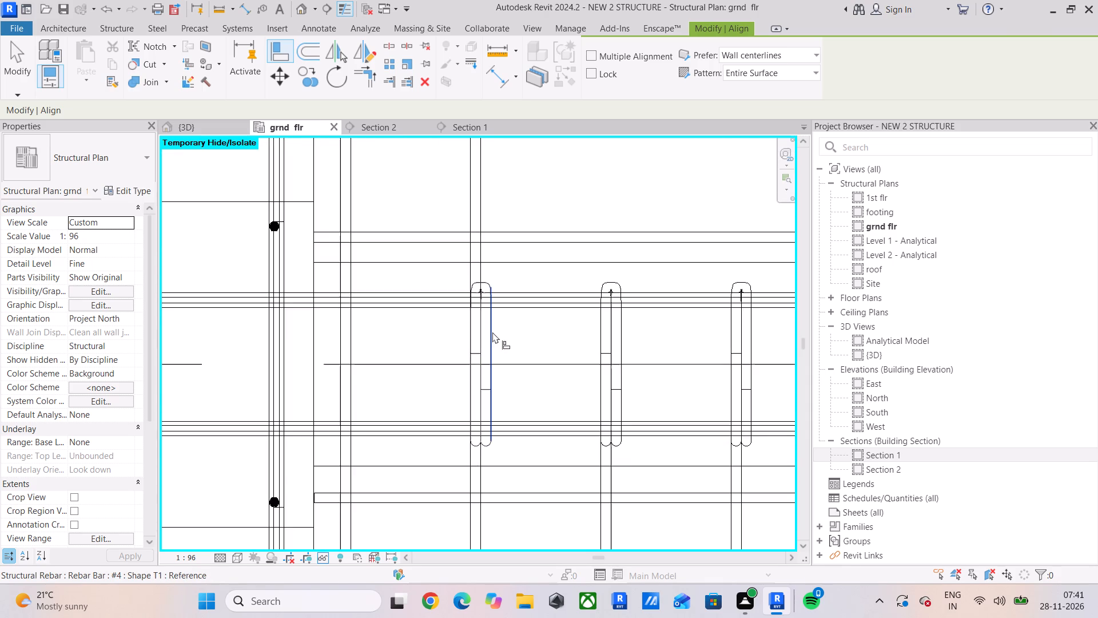
{"action": "scroll", "coordinate": [492, 332], "scroll_direction": "up", "scroll_amount": 1}
{"action": "scroll", "coordinate": [559, 298], "scroll_direction": "down", "scroll_amount": 4}
{"action": "middle_click_drag", "start_coordinate": [558, 302], "coordinate": [544, 395]}
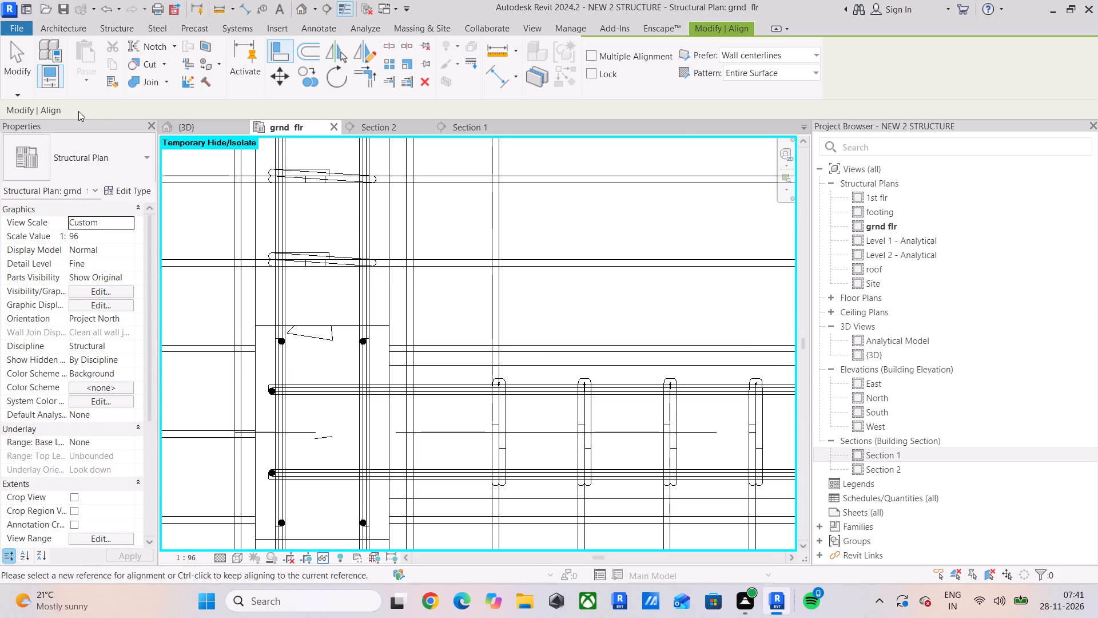
{"action": "double_click", "coordinate": [21, 69]}
Align the north end of the long first slab bar beside the west beam with the centreline of the cross beam between the slabs.
{"action": "left_click", "coordinate": [494, 214]}
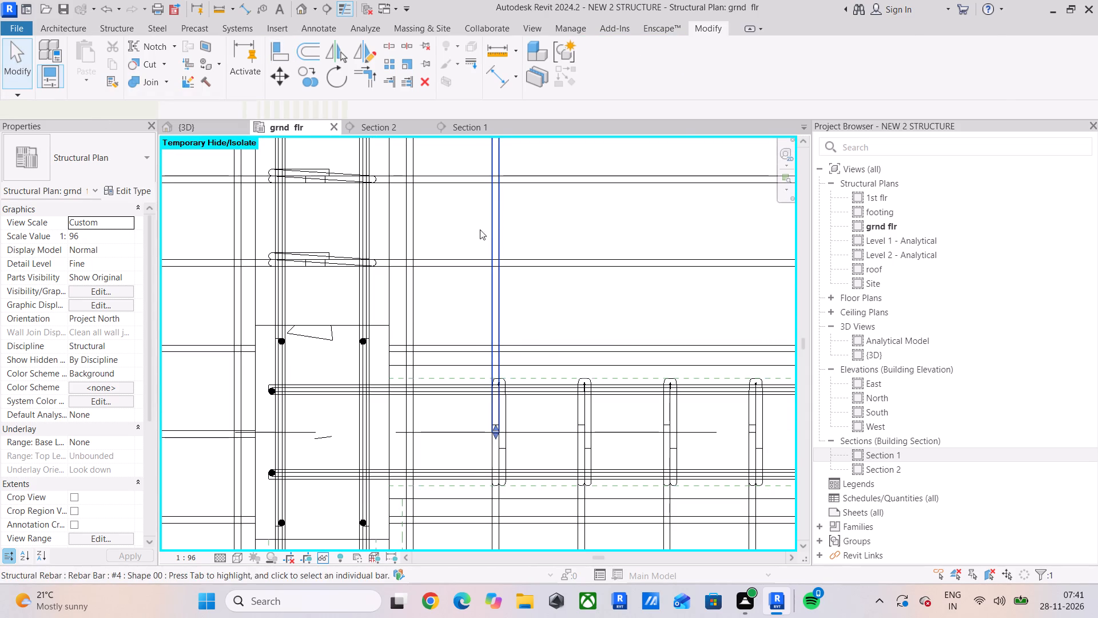
{"action": "left_click", "coordinate": [410, 223]}
{"action": "scroll", "coordinate": [410, 223], "scroll_direction": "down", "scroll_amount": 5}
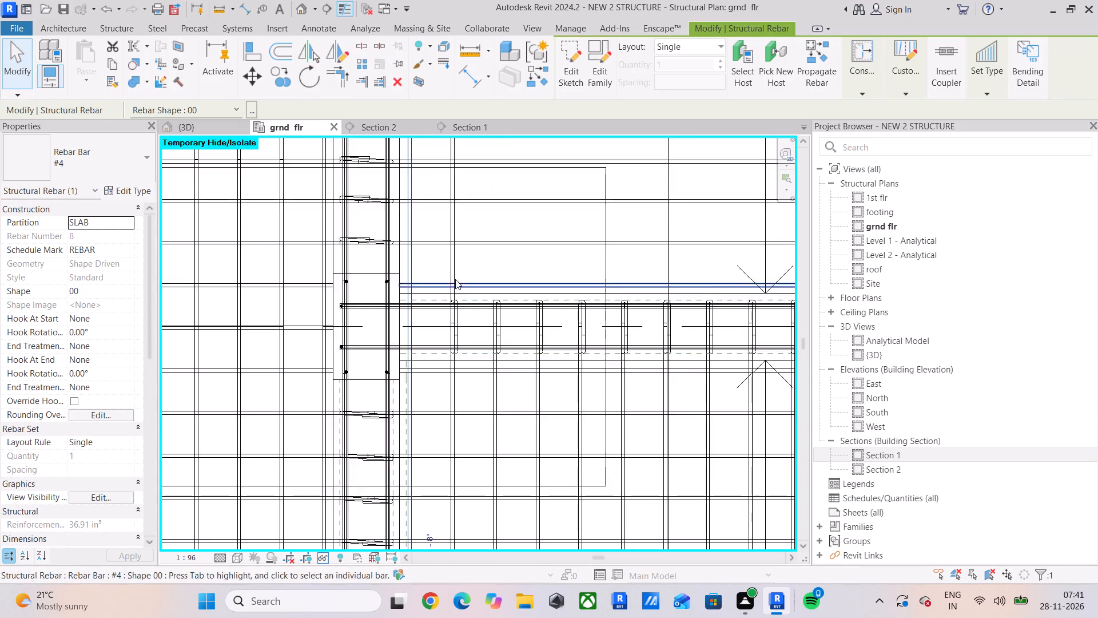
{"action": "scroll", "coordinate": [456, 282], "scroll_direction": "down", "scroll_amount": 4}
{"action": "middle_click_drag", "start_coordinate": [456, 285], "coordinate": [464, 379]}
{"action": "scroll", "coordinate": [467, 377], "scroll_direction": "down", "scroll_amount": 3}
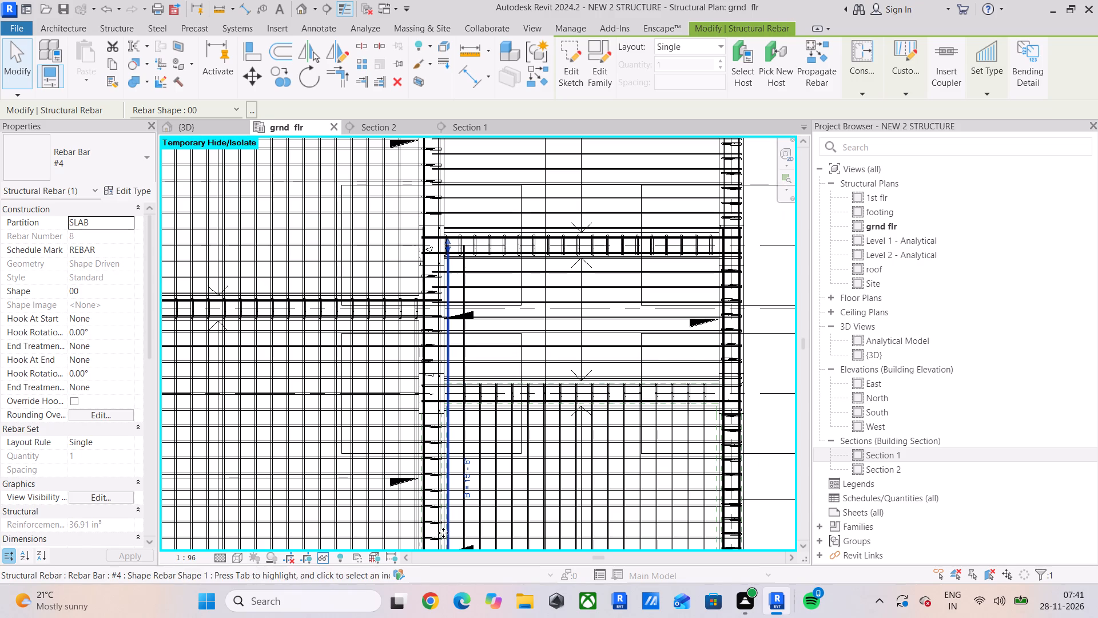
{"action": "left_click", "coordinate": [254, 57]}
{"action": "scroll", "coordinate": [430, 323], "scroll_direction": "up", "scroll_amount": 4}
{"action": "scroll", "coordinate": [482, 451], "scroll_direction": "up", "scroll_amount": 9}
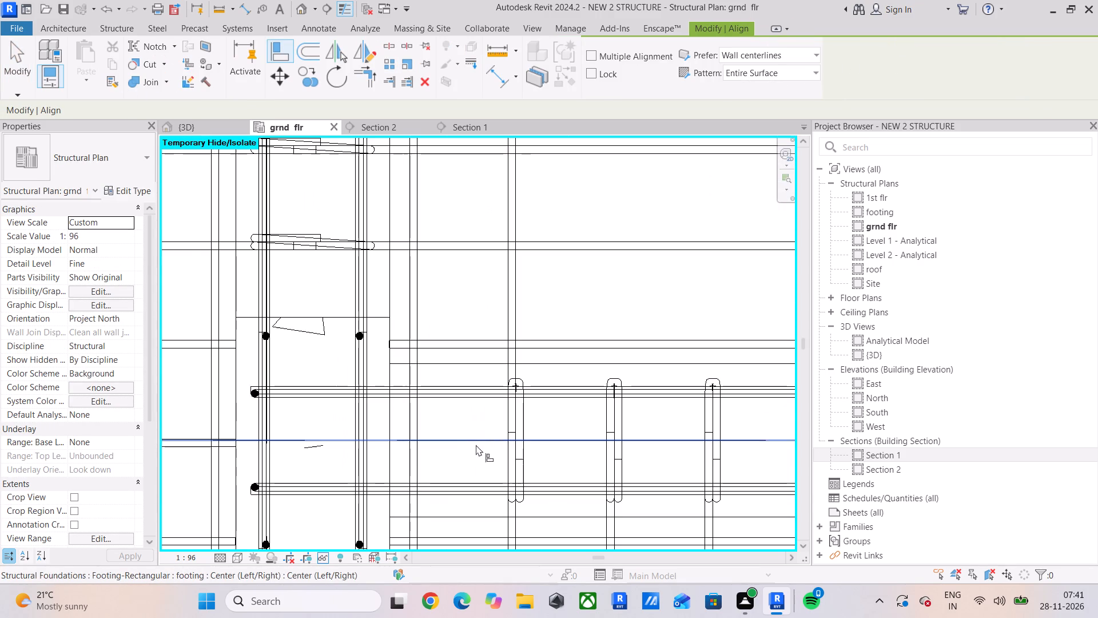
{"action": "left_click", "coordinate": [476, 445]}
{"action": "scroll", "coordinate": [411, 296], "scroll_direction": "down", "scroll_amount": 6}
{"action": "middle_click_drag", "start_coordinate": [439, 326], "coordinate": [424, 518]}
{"action": "scroll", "coordinate": [432, 324], "scroll_direction": "down", "scroll_amount": 3}
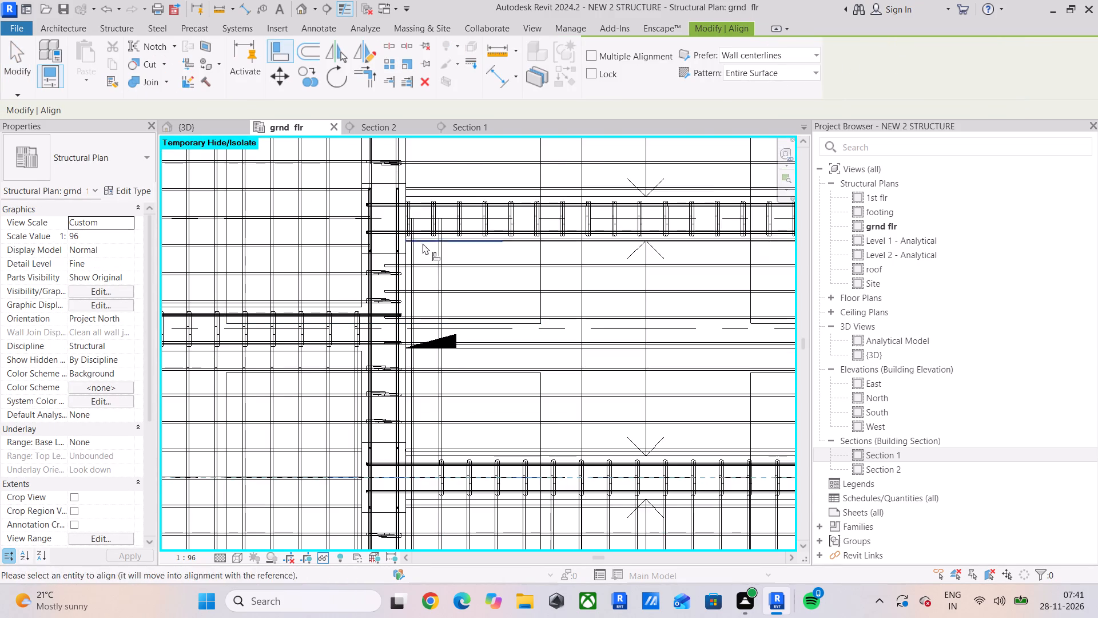
{"action": "scroll", "coordinate": [413, 220], "scroll_direction": "up", "scroll_amount": 7}
{"action": "left_click", "coordinate": [415, 214]}
{"action": "scroll", "coordinate": [458, 335], "scroll_direction": "down", "scroll_amount": 5}
{"action": "middle_click_drag", "start_coordinate": [466, 349], "coordinate": [435, 171]}
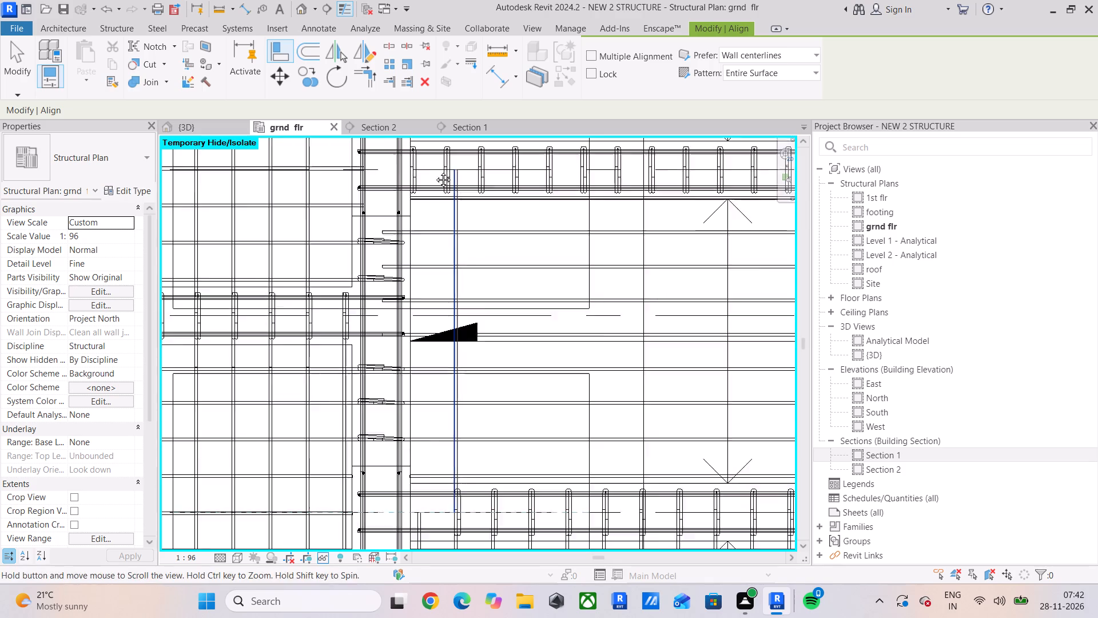
{"action": "middle_click_drag", "start_coordinate": [435, 171], "coordinate": [433, 154]}
{"action": "scroll", "coordinate": [430, 407], "scroll_direction": "up", "scroll_amount": 10}
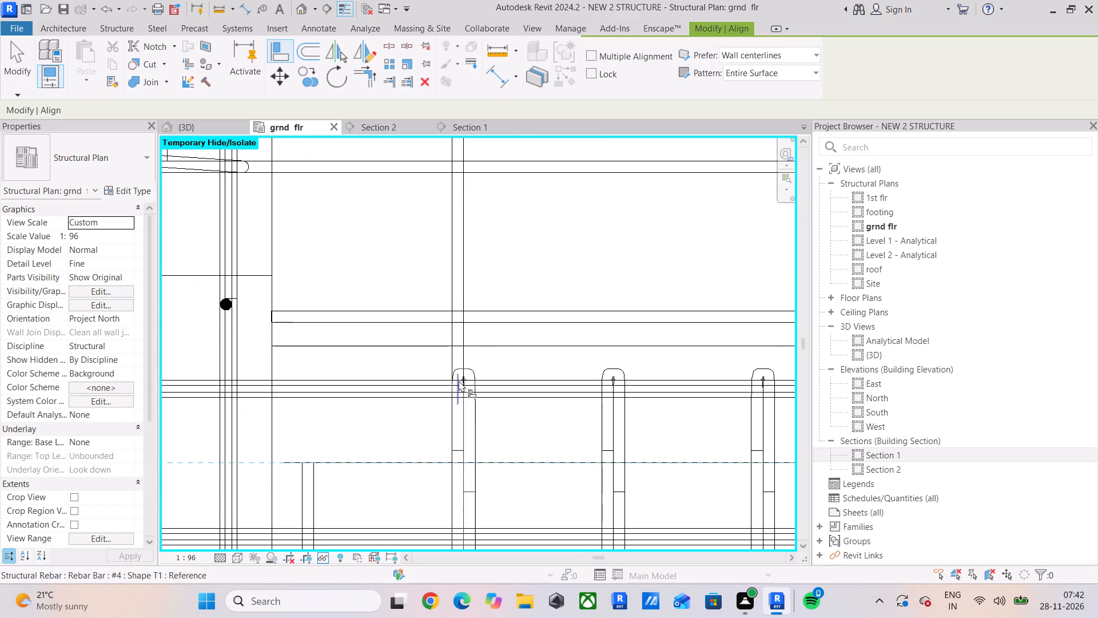
{"action": "left_click", "coordinate": [28, 46]}
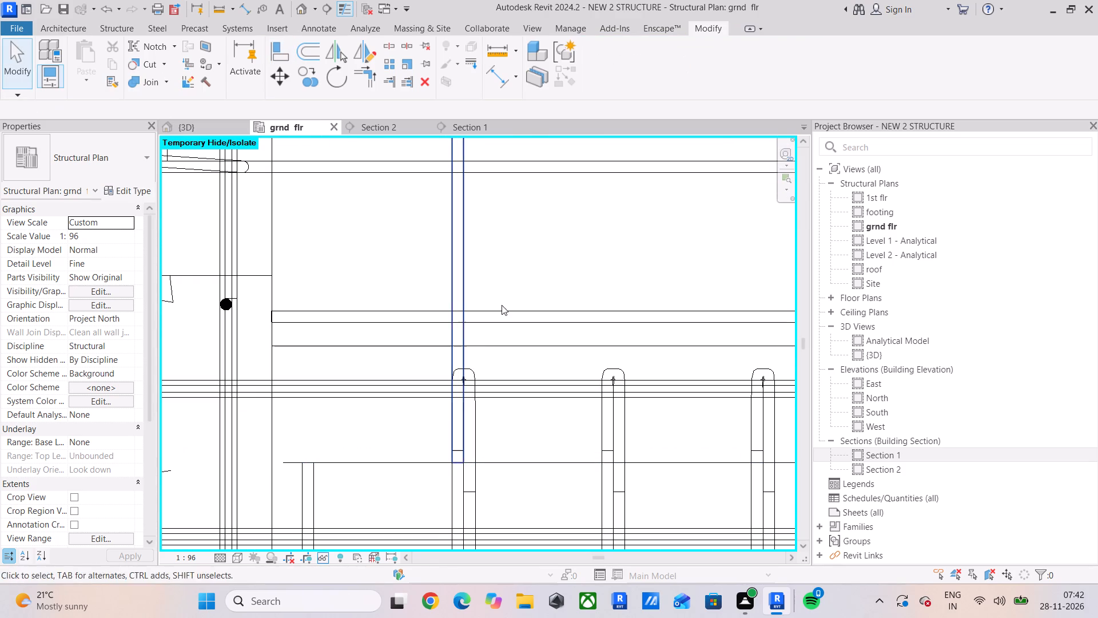
Copy the north strip's bar 162.7 west so it lines up with the end of the first slab bar beside the west beam.
{"action": "left_click", "coordinate": [464, 248]}
{"action": "left_click", "coordinate": [289, 83]}
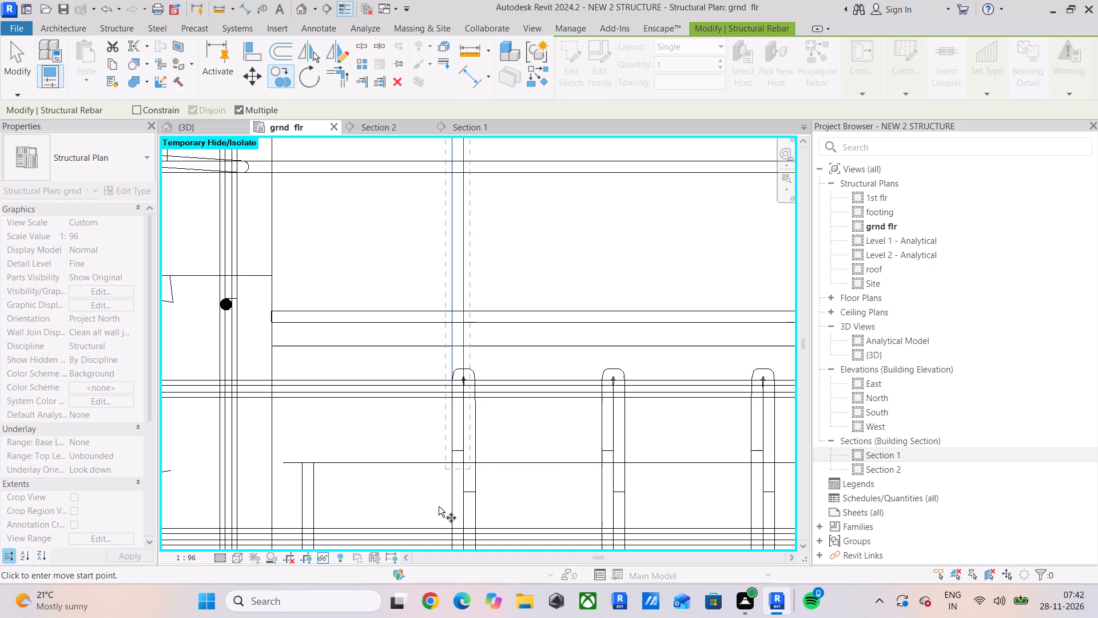
{"action": "left_click", "coordinate": [450, 466]}
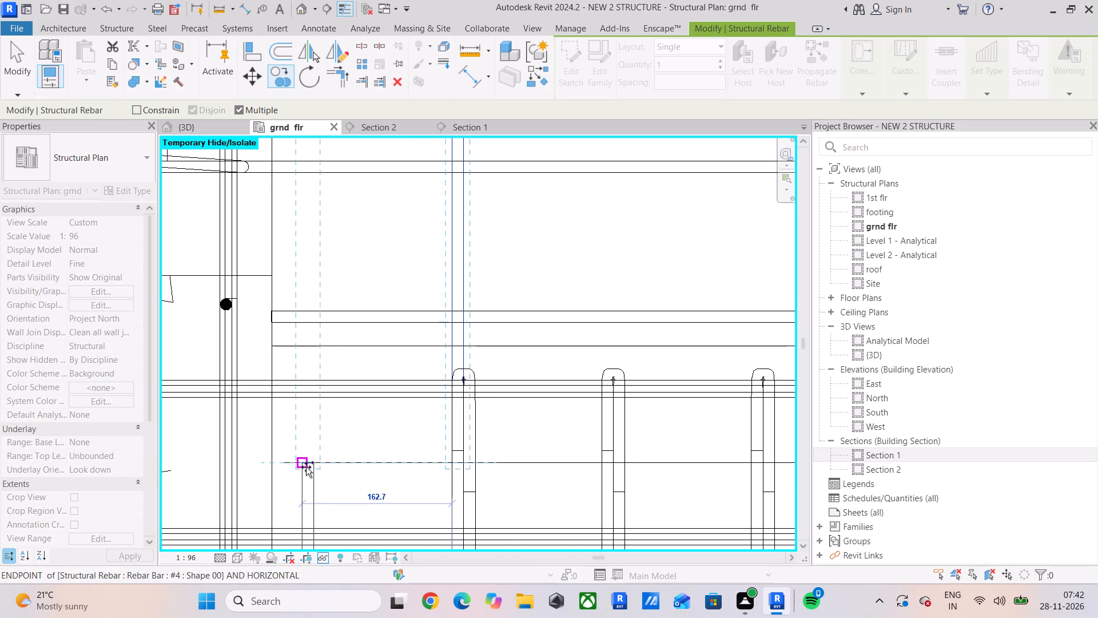
{"action": "left_click", "coordinate": [306, 467]}
{"action": "scroll", "coordinate": [431, 473], "scroll_direction": "down", "scroll_amount": 4}
{"action": "middle_click_drag", "start_coordinate": [434, 469], "coordinate": [427, 496]}
{"action": "key", "text": "Escape"}
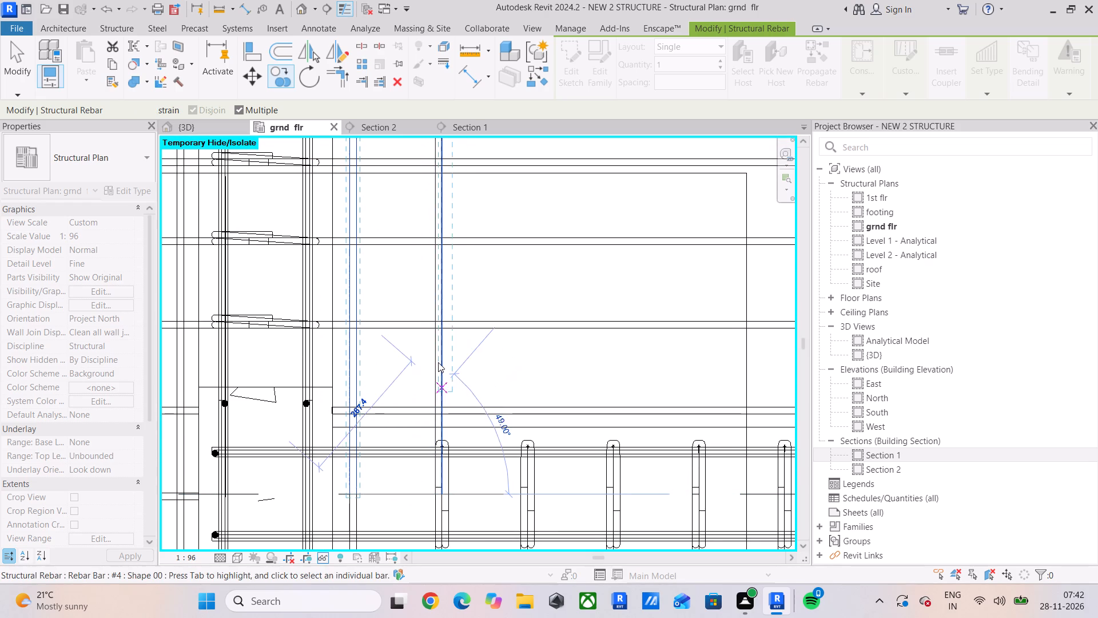
{"action": "left_click", "coordinate": [438, 362]}
{"action": "key", "text": "Escape"}
Delete the original north strip bar at the cross beam's first stirrup, keeping the copy beside the west beam.
{"action": "left_click", "coordinate": [438, 362]}
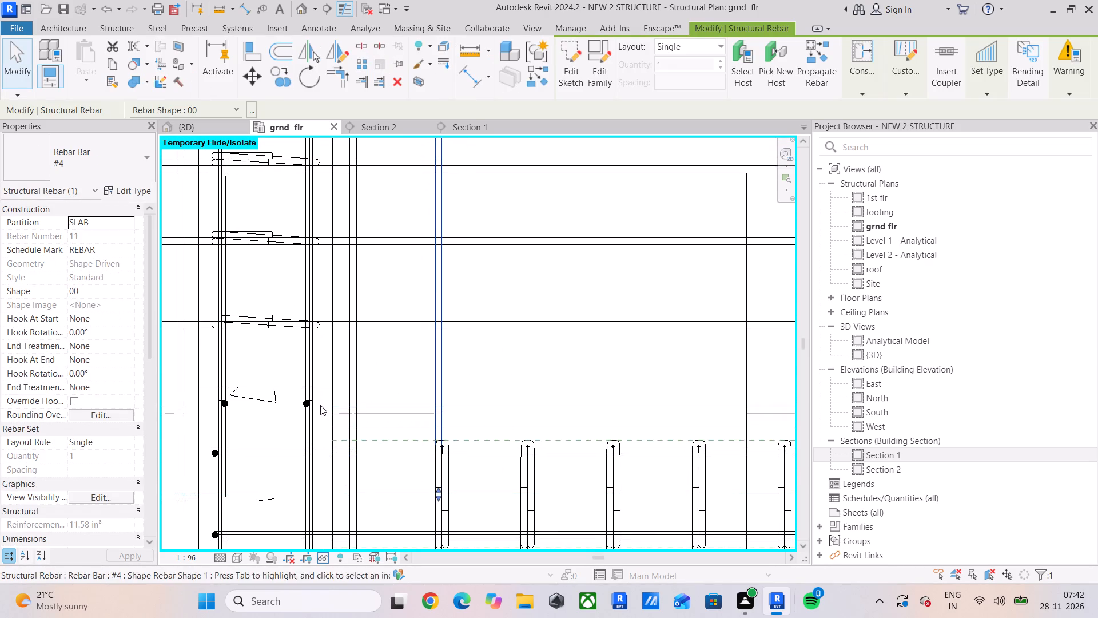
{"action": "key", "text": "Escape"}
{"action": "left_click", "coordinate": [361, 359]}
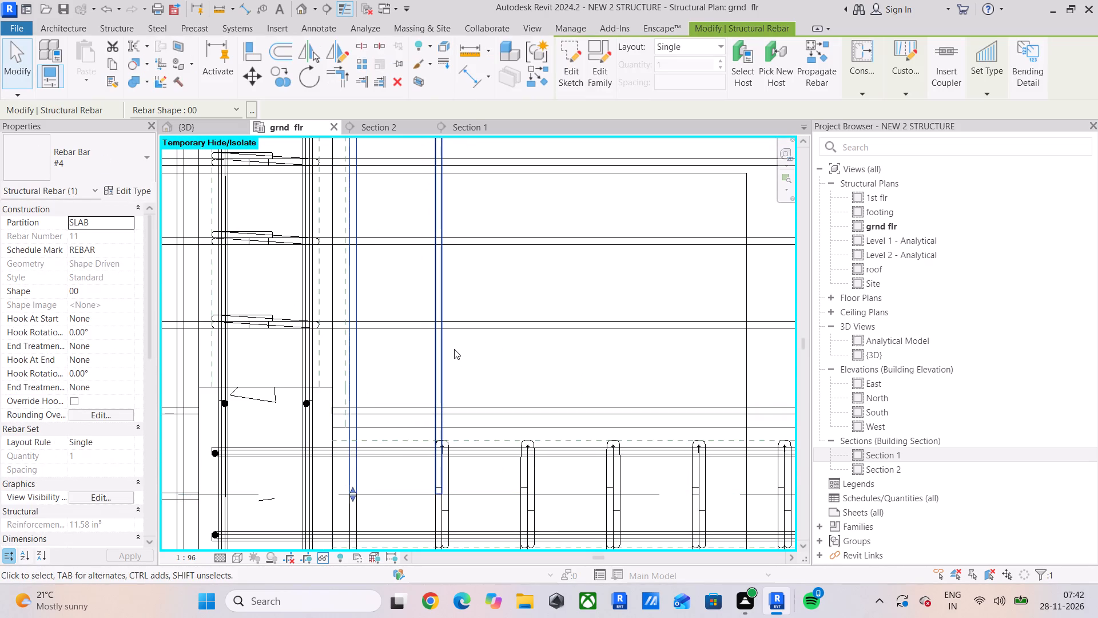
{"action": "left_click", "coordinate": [441, 344]}
{"action": "key", "text": "Delete"}
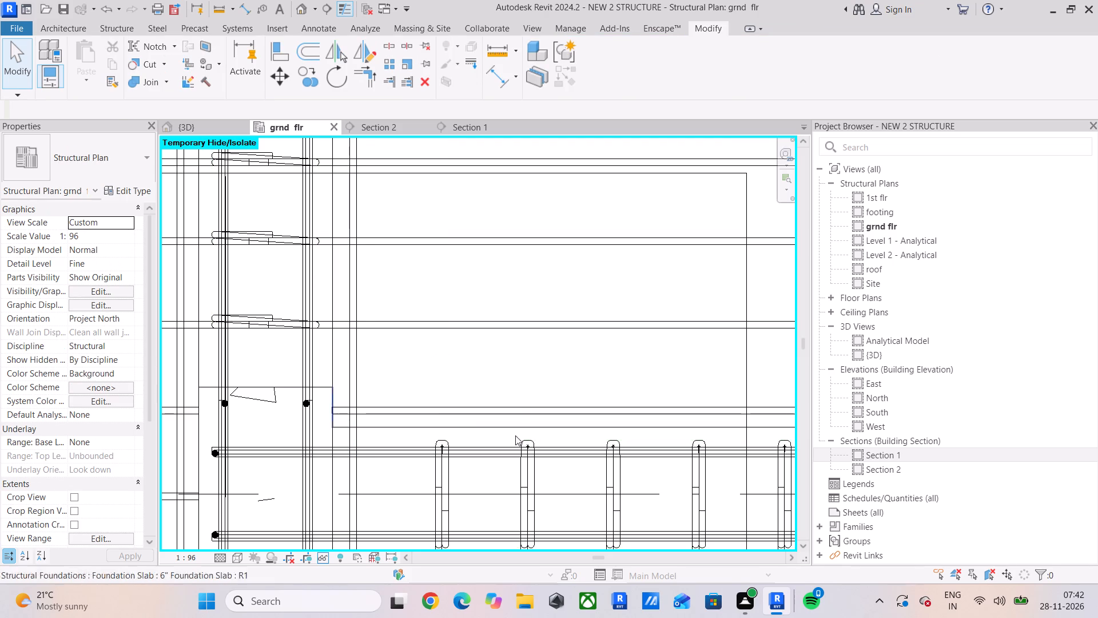
Copy the remaining north strip bar eastward seven times, snapping each copy to the next cross-beam stirrup at 162.7 spacing.
{"action": "left_click", "coordinate": [352, 346]}
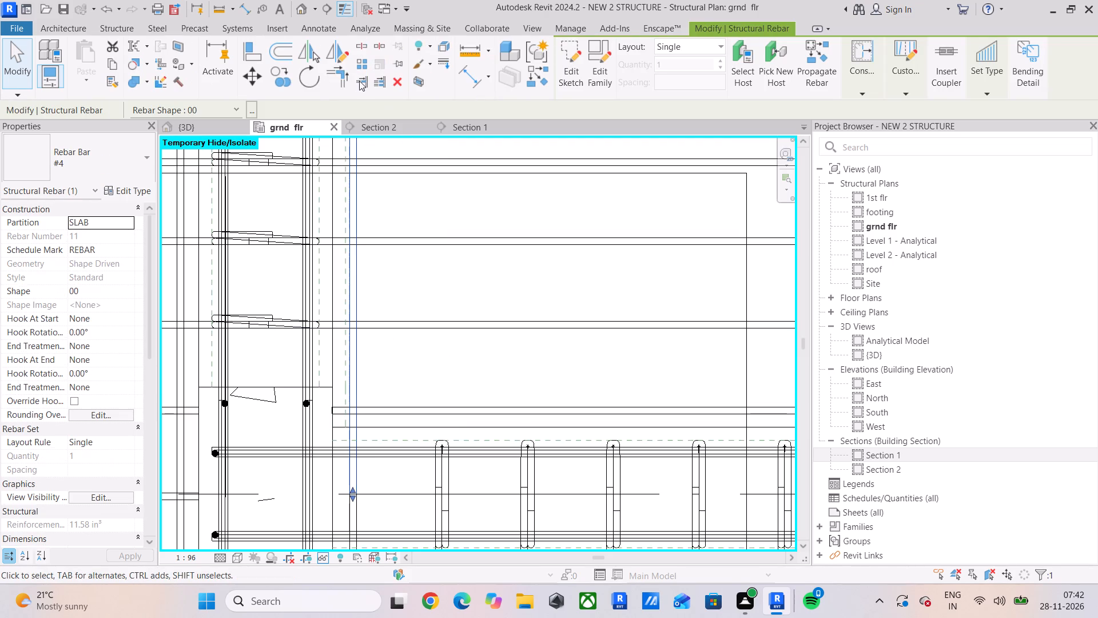
{"action": "left_click", "coordinate": [285, 73]}
{"action": "middle_click_drag", "start_coordinate": [397, 468], "coordinate": [413, 322]}
{"action": "scroll", "coordinate": [385, 345], "scroll_direction": "up", "scroll_amount": 4}
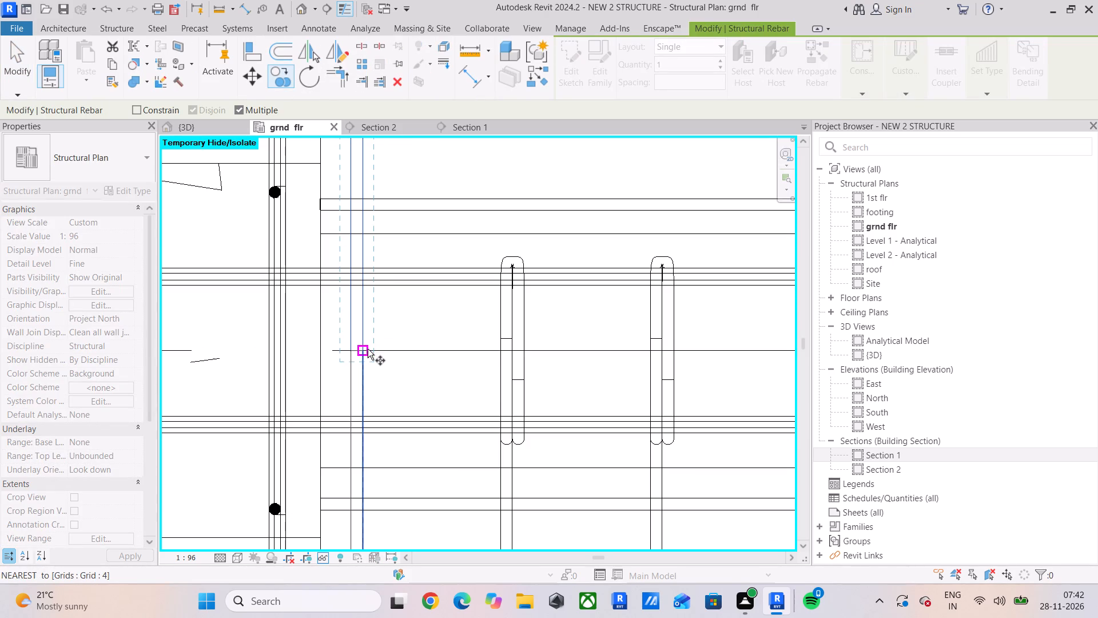
{"action": "left_click", "coordinate": [366, 348]}
{"action": "left_click", "coordinate": [512, 348]}
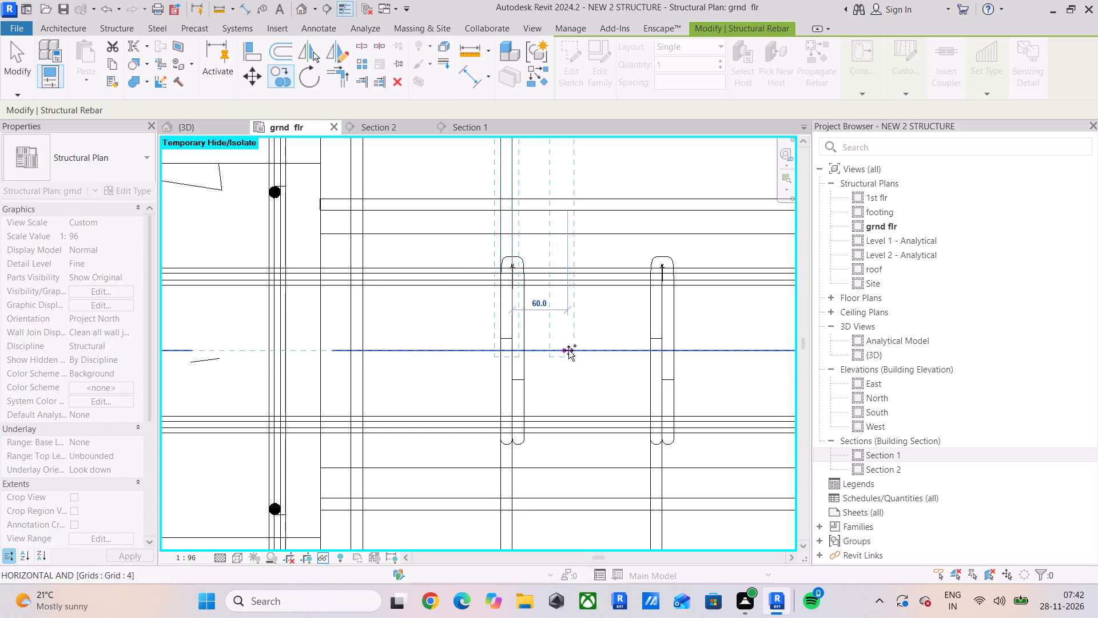
{"action": "middle_click_drag", "start_coordinate": [571, 352], "coordinate": [430, 336]}
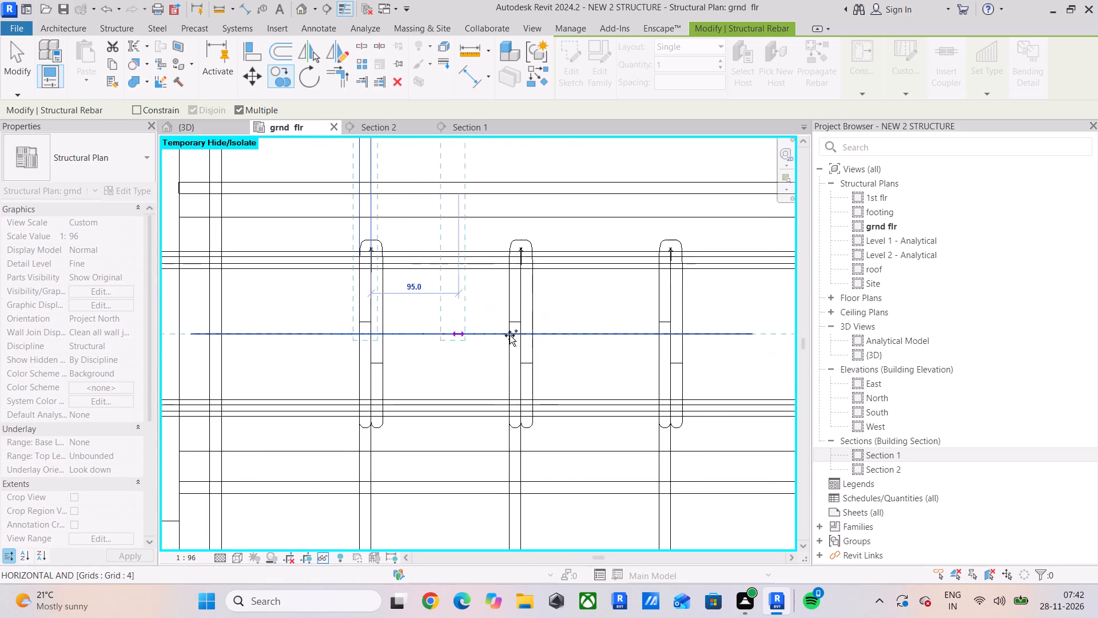
{"action": "scroll", "coordinate": [518, 332], "scroll_direction": "up", "scroll_amount": 4}
{"action": "left_click", "coordinate": [518, 332]}
{"action": "middle_click_drag", "start_coordinate": [564, 336], "coordinate": [272, 335]}
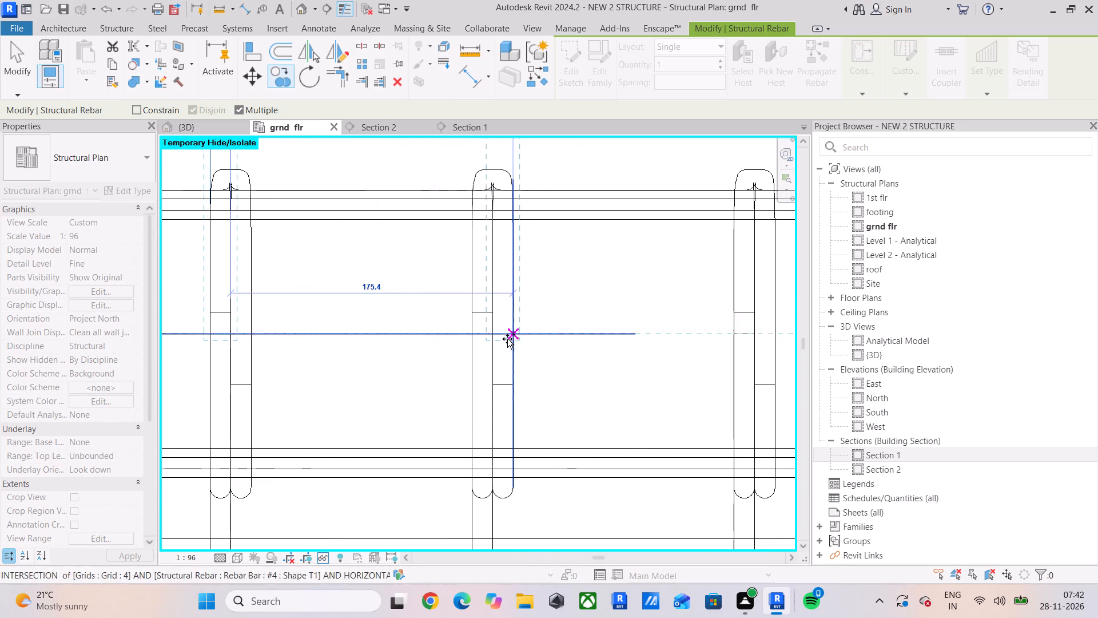
{"action": "left_click", "coordinate": [494, 336]}
{"action": "middle_click_drag", "start_coordinate": [527, 338], "coordinate": [197, 339]}
{"action": "left_click", "coordinate": [423, 337]}
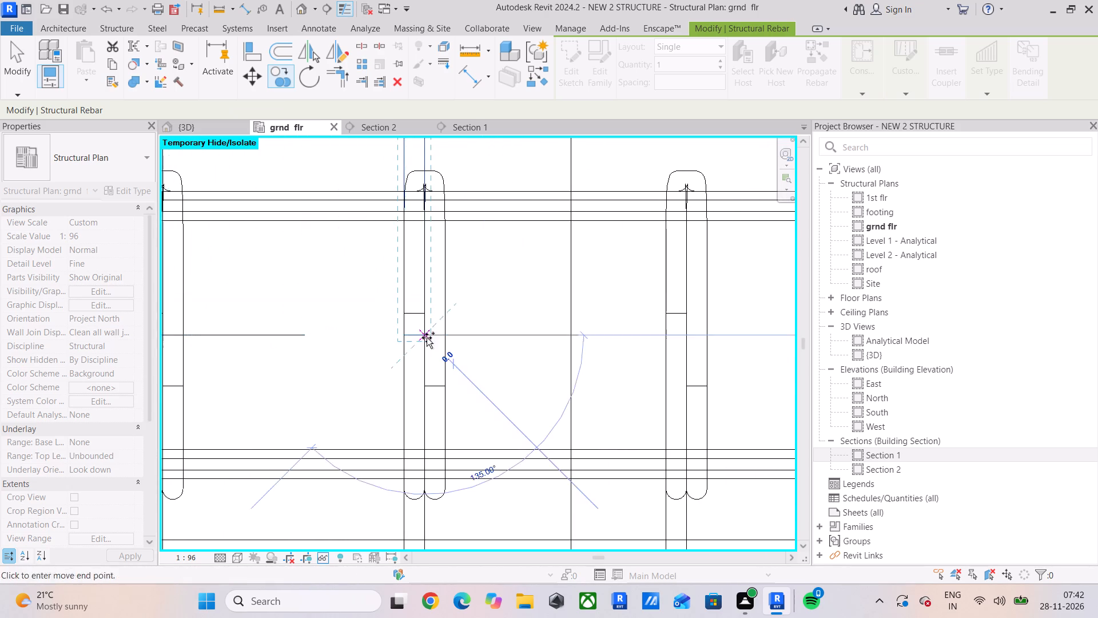
{"action": "middle_click_drag", "start_coordinate": [492, 339], "coordinate": [198, 344]}
{"action": "left_click", "coordinate": [389, 341]}
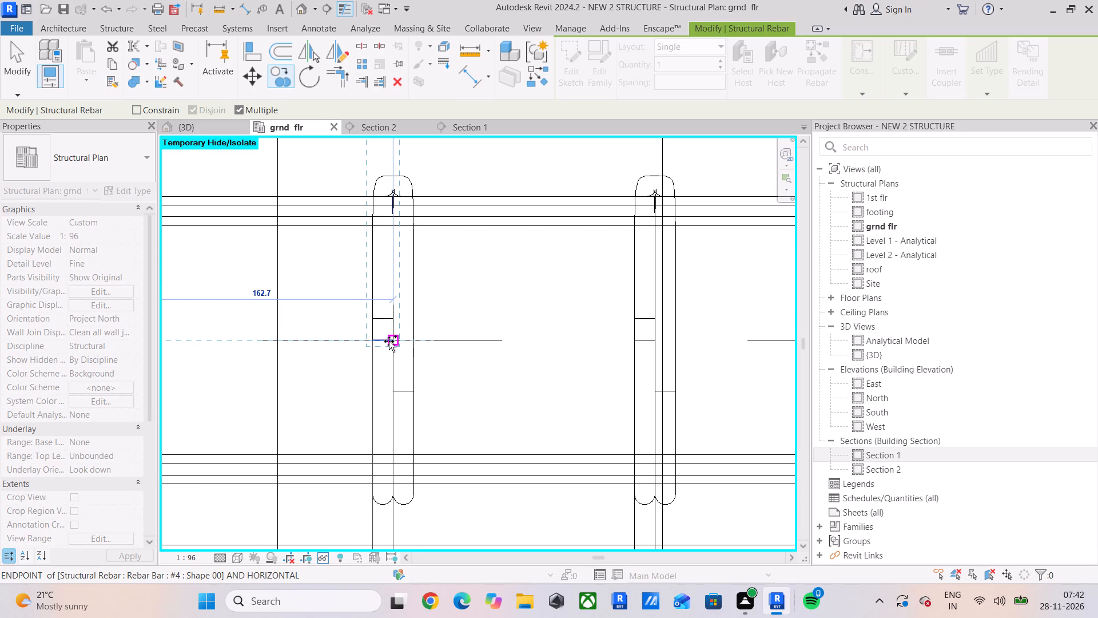
{"action": "middle_click_drag", "start_coordinate": [486, 340], "coordinate": [194, 340]}
{"action": "left_click", "coordinate": [363, 339]}
{"action": "middle_click_drag", "start_coordinate": [437, 337], "coordinate": [175, 337]}
{"action": "left_click", "coordinate": [360, 337]}
Continue the multiple copy with nine more bars, one at each following stirrup up to the last one before the east beam.
{"action": "middle_click_drag", "start_coordinate": [453, 339], "coordinate": [121, 340]}
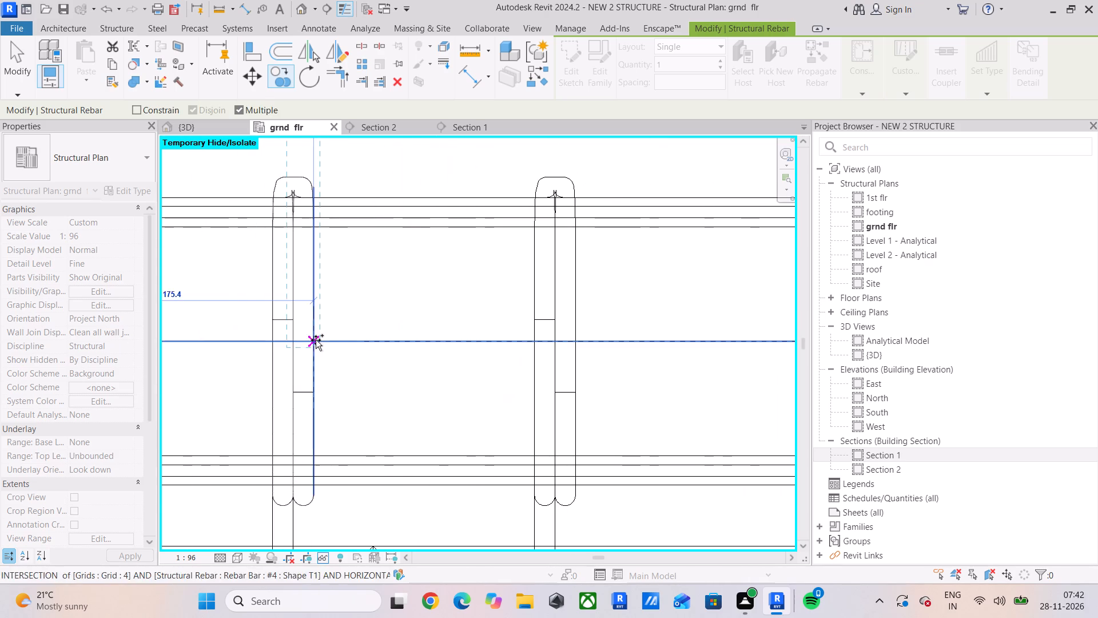
{"action": "left_click", "coordinate": [294, 339]}
{"action": "left_click", "coordinate": [552, 343]}
{"action": "middle_click_drag", "start_coordinate": [552, 344], "coordinate": [547, 344]}
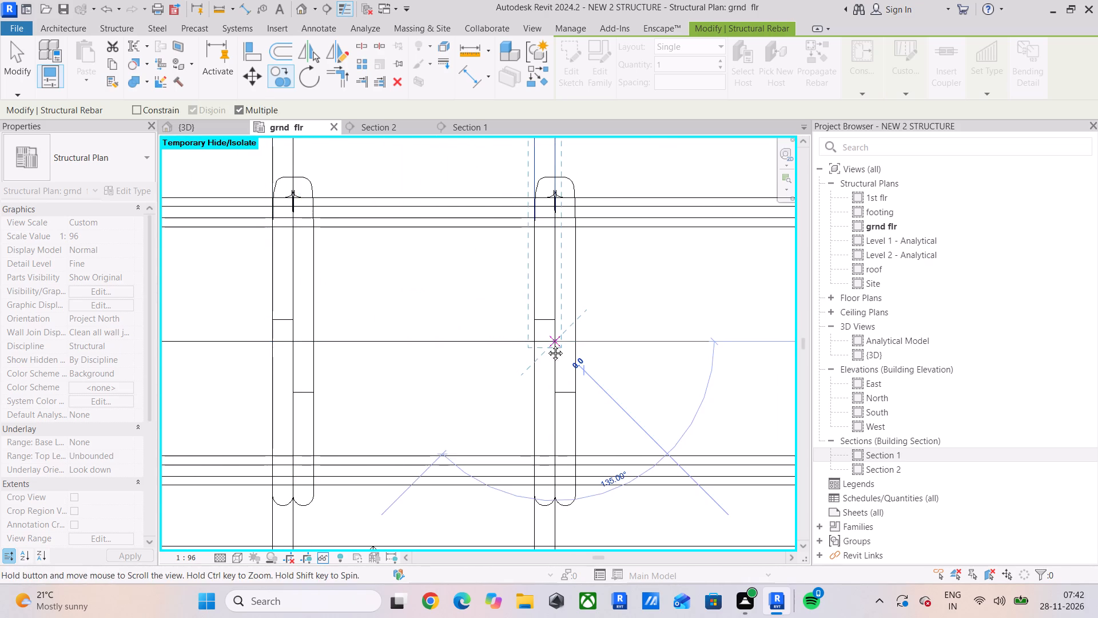
{"action": "middle_click_drag", "start_coordinate": [547, 344], "coordinate": [206, 351]}
{"action": "left_click", "coordinate": [473, 349]}
{"action": "middle_click_drag", "start_coordinate": [462, 347], "coordinate": [205, 352]}
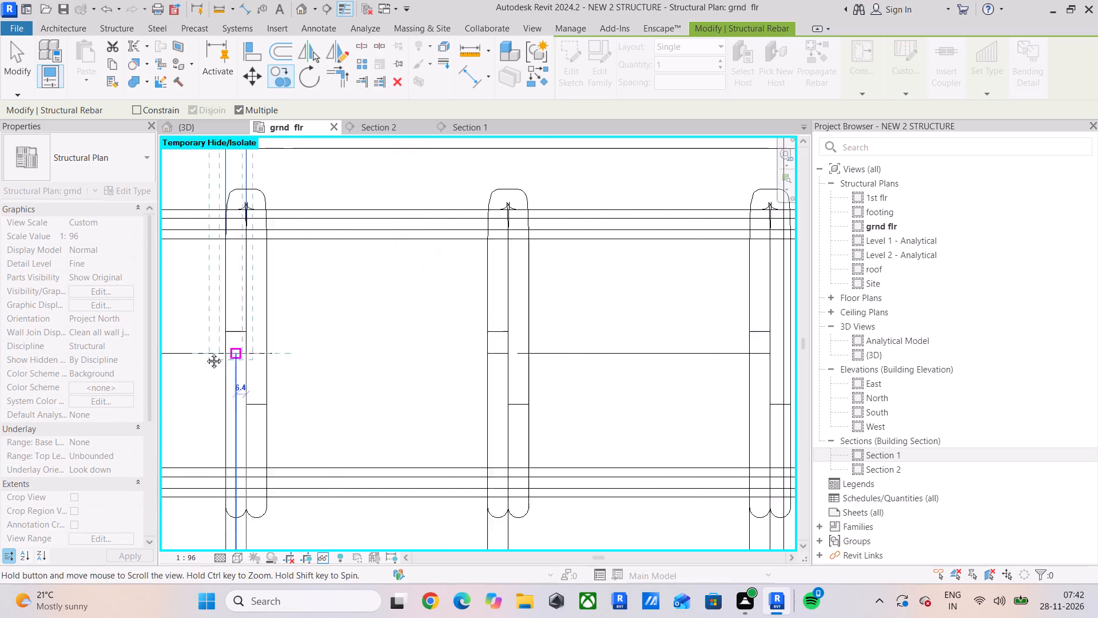
{"action": "middle_click_drag", "start_coordinate": [205, 352], "coordinate": [204, 352]}
{"action": "left_click", "coordinate": [474, 358]}
{"action": "middle_click_drag", "start_coordinate": [383, 359], "coordinate": [174, 362]}
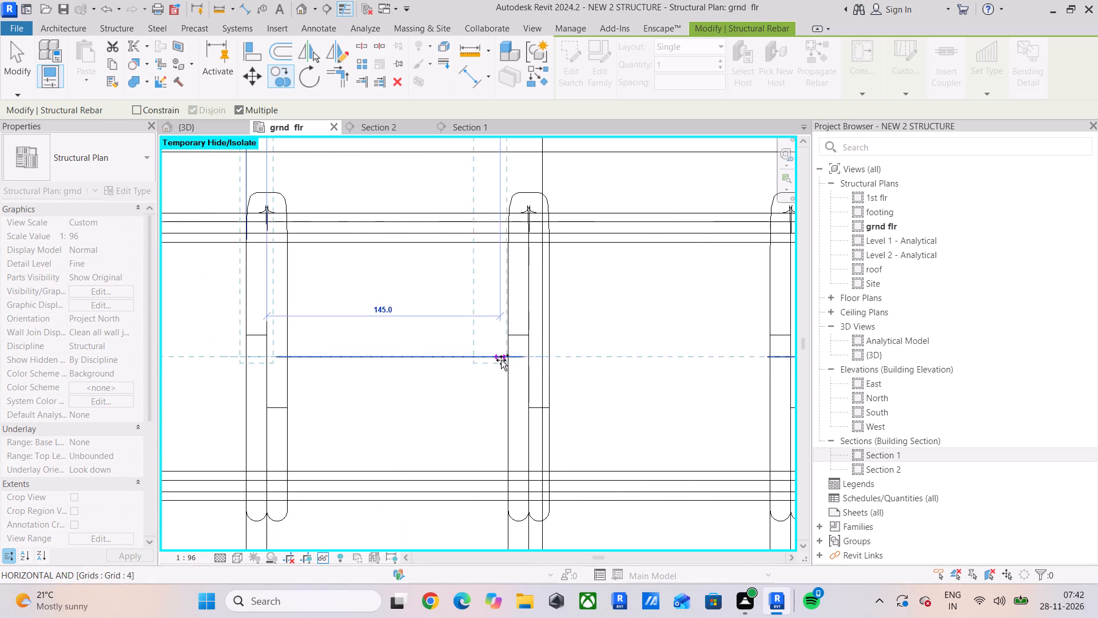
{"action": "left_click", "coordinate": [527, 354]}
{"action": "middle_click_drag", "start_coordinate": [527, 354], "coordinate": [188, 363]}
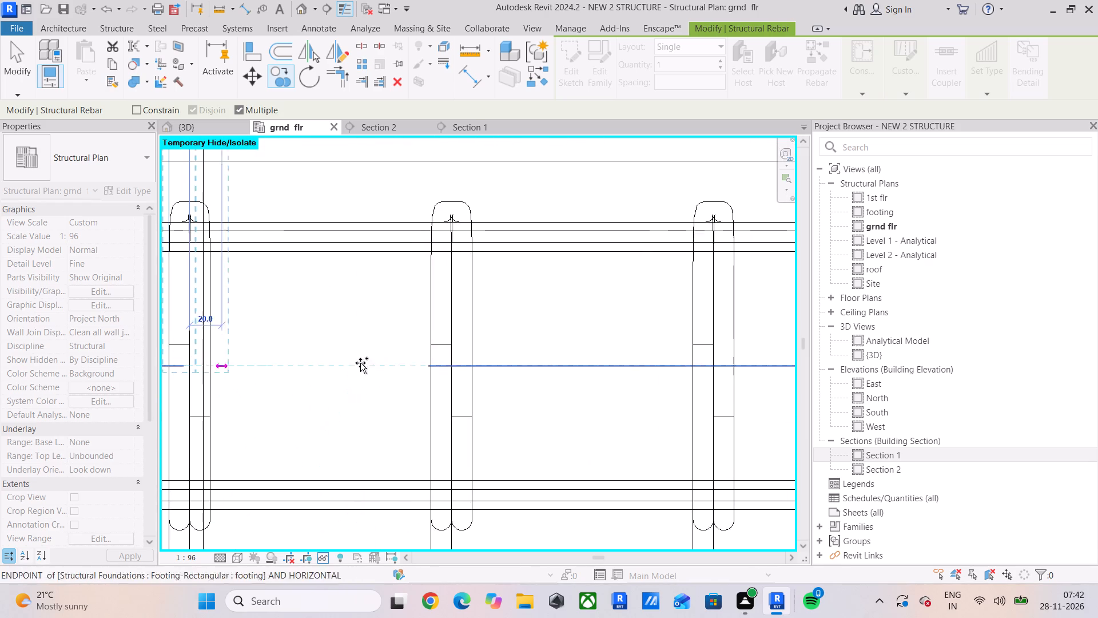
{"action": "left_click", "coordinate": [457, 363]}
{"action": "middle_click_drag", "start_coordinate": [522, 354], "coordinate": [244, 355]}
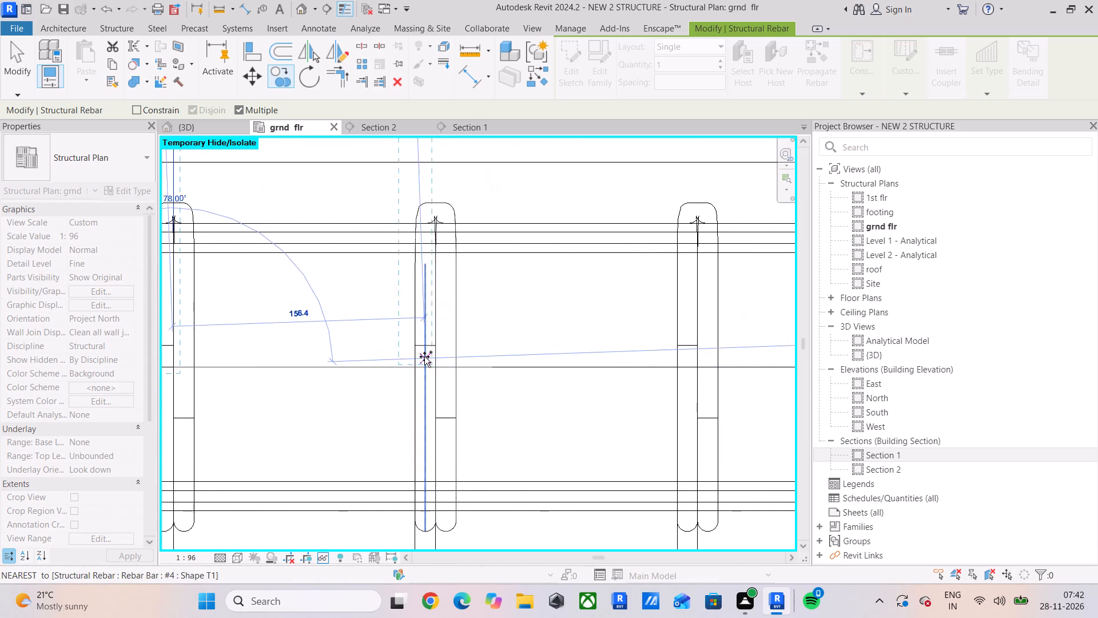
{"action": "left_click", "coordinate": [436, 367]}
{"action": "middle_click_drag", "start_coordinate": [454, 371], "coordinate": [206, 377]}
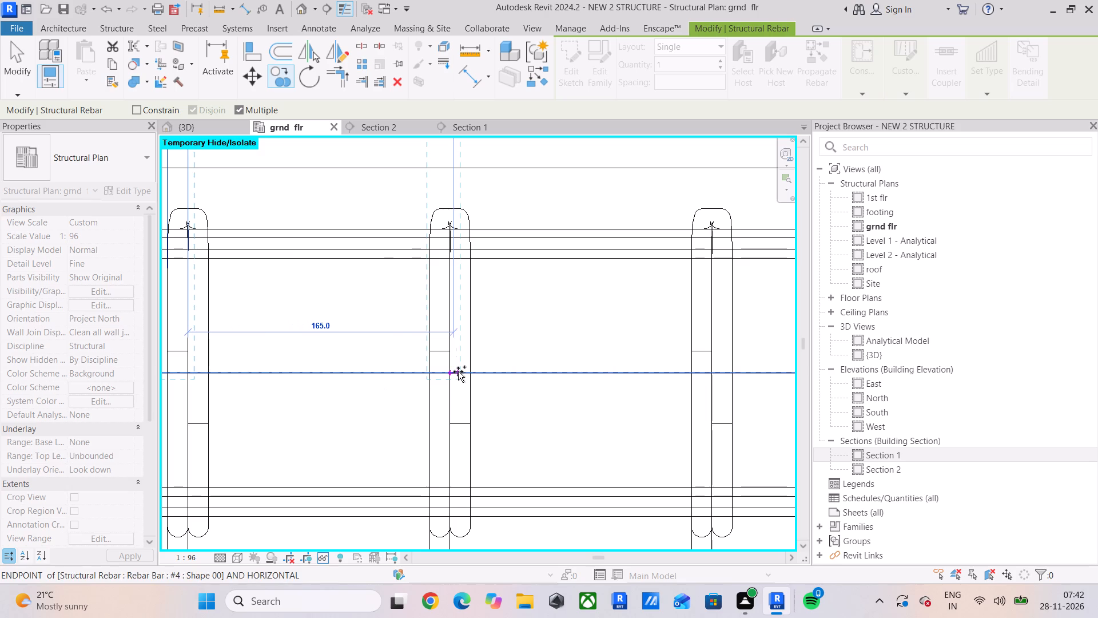
{"action": "left_click", "coordinate": [453, 371]}
{"action": "middle_click_drag", "start_coordinate": [480, 372], "coordinate": [153, 383]}
{"action": "left_click", "coordinate": [384, 381]}
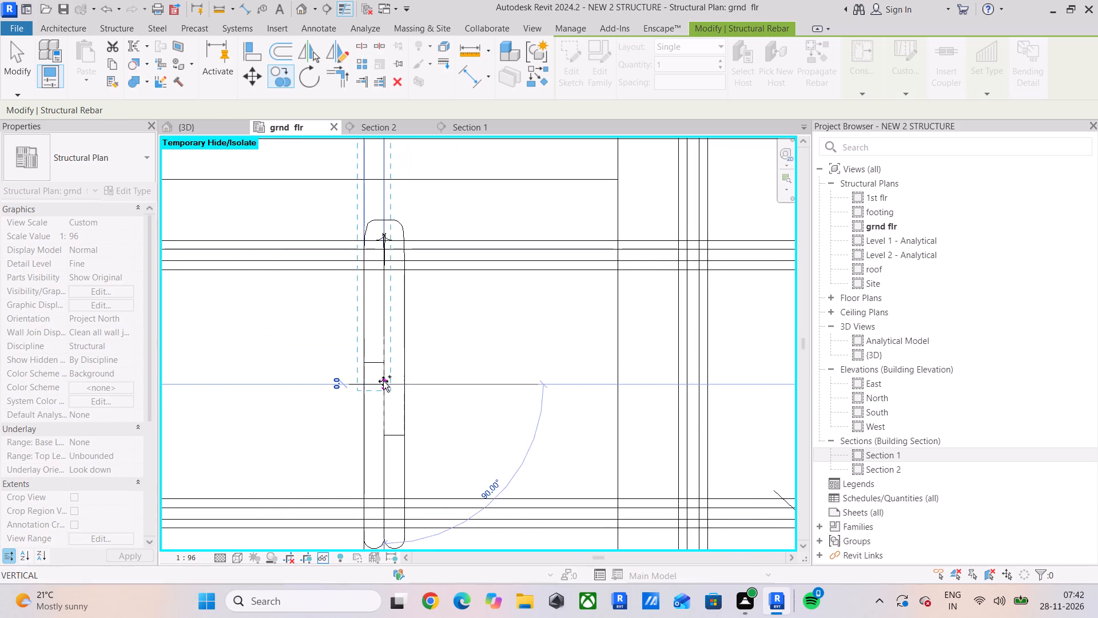
{"action": "scroll", "coordinate": [382, 380], "scroll_direction": "down", "scroll_amount": 9}
{"action": "middle_click_drag", "start_coordinate": [382, 380], "coordinate": [558, 461]}
{"action": "scroll", "coordinate": [558, 465], "scroll_direction": "up", "scroll_amount": 1}
{"action": "scroll", "coordinate": [450, 433], "scroll_direction": "down", "scroll_amount": 7}
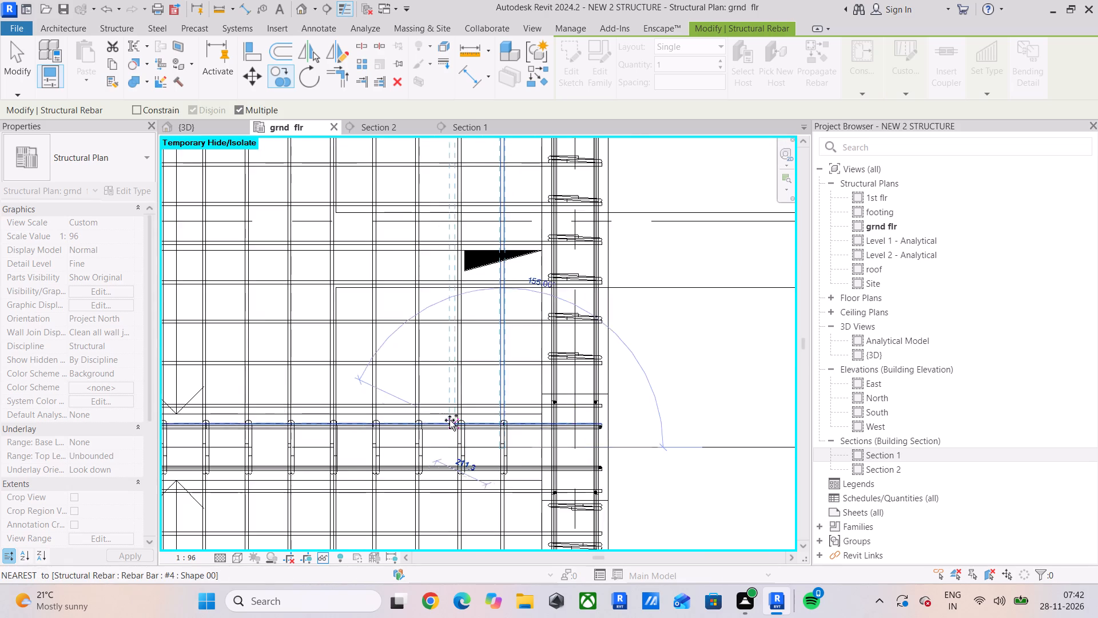
{"action": "scroll", "coordinate": [449, 420], "scroll_direction": "down", "scroll_amount": 3}
{"action": "middle_click_drag", "start_coordinate": [461, 422], "coordinate": [514, 533]}
{"action": "scroll", "coordinate": [532, 340], "scroll_direction": "up", "scroll_amount": 5}
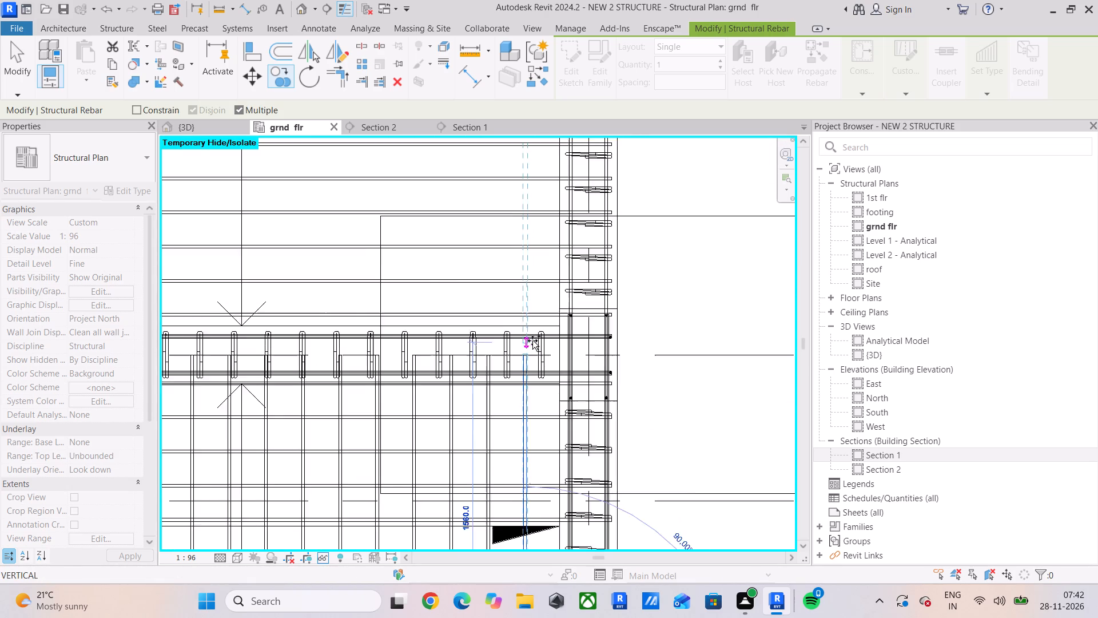
Place the bar copy north of the grid 2 cross beam, snapping it to the end of the last slab bar before the east beam.
{"action": "scroll", "coordinate": [529, 343], "scroll_direction": "up", "scroll_amount": 6}
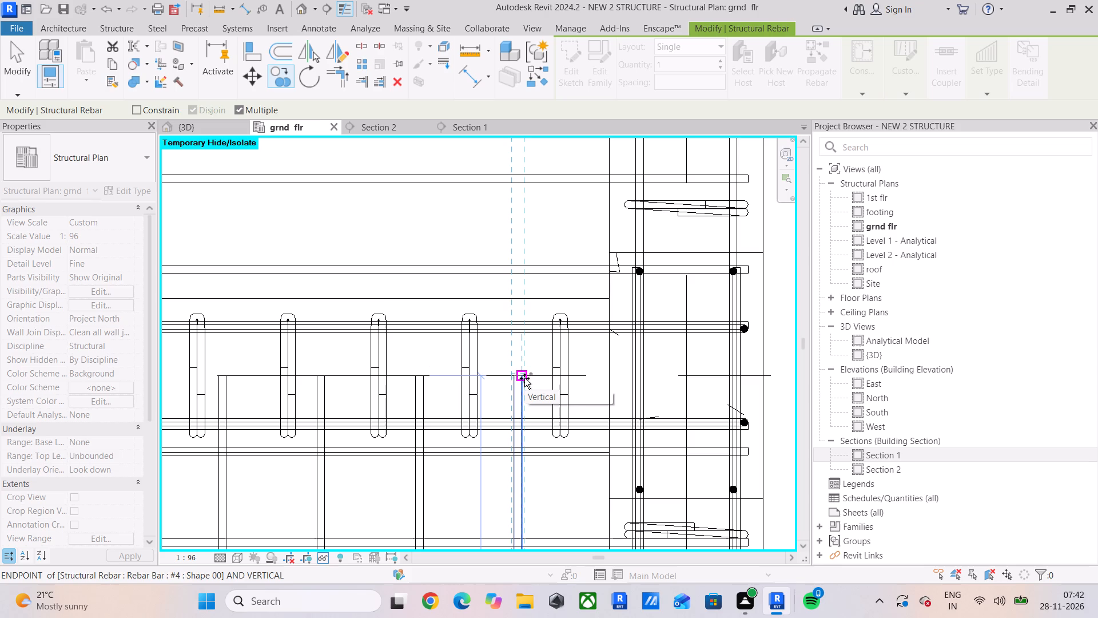
{"action": "left_click", "coordinate": [524, 378]}
{"action": "scroll", "coordinate": [474, 355], "scroll_direction": "down", "scroll_amount": 5}
{"action": "middle_click_drag", "start_coordinate": [474, 354], "coordinate": [467, 519]}
{"action": "key", "text": "Escape"}
Align the copied bar's north end with the centreline of the north cross beam so the bar spans the full slab.
{"action": "scroll", "coordinate": [479, 375], "scroll_direction": "down", "scroll_amount": 4}
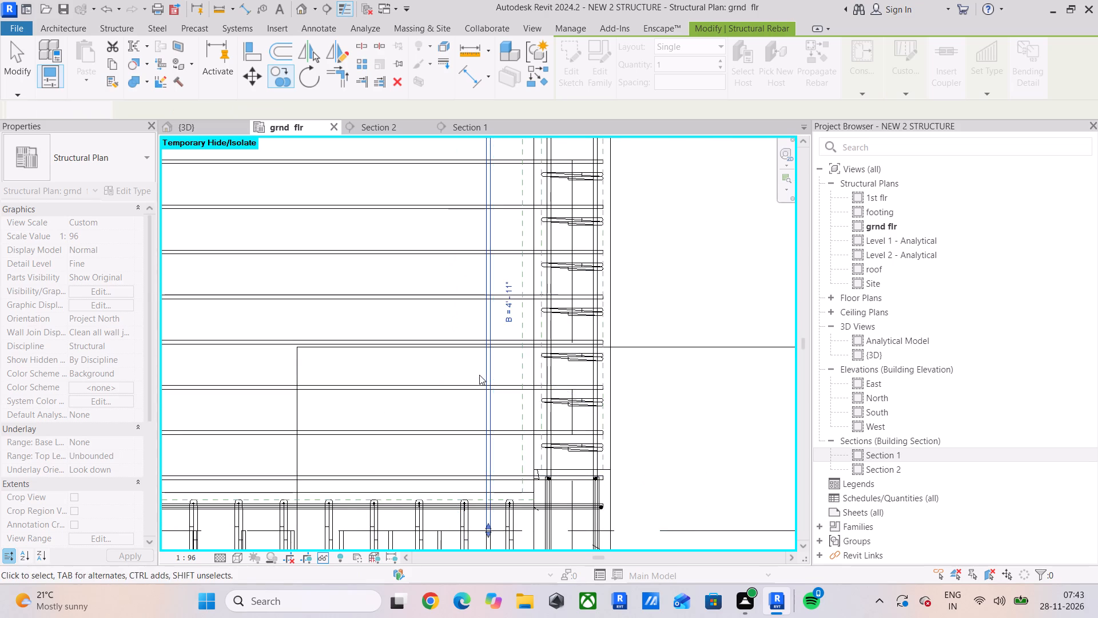
{"action": "middle_click_drag", "start_coordinate": [484, 371], "coordinate": [490, 558]}
{"action": "left_click", "coordinate": [253, 49]}
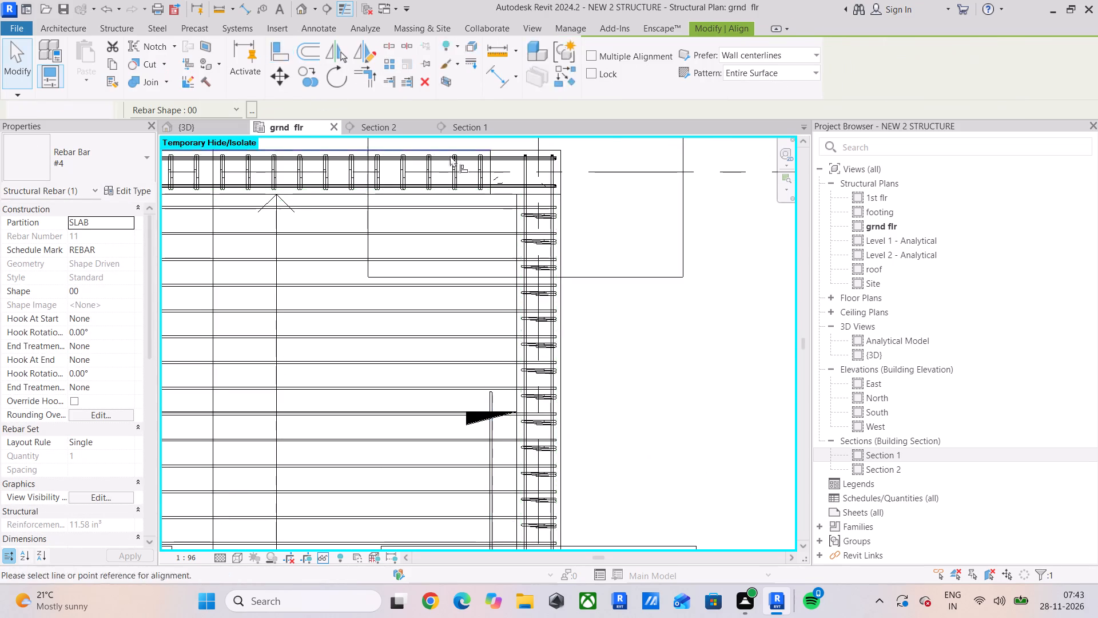
{"action": "scroll", "coordinate": [455, 157], "scroll_direction": "up", "scroll_amount": 4}
{"action": "left_click", "coordinate": [479, 181]}
{"action": "middle_click_drag", "start_coordinate": [509, 357], "coordinate": [456, 106]}
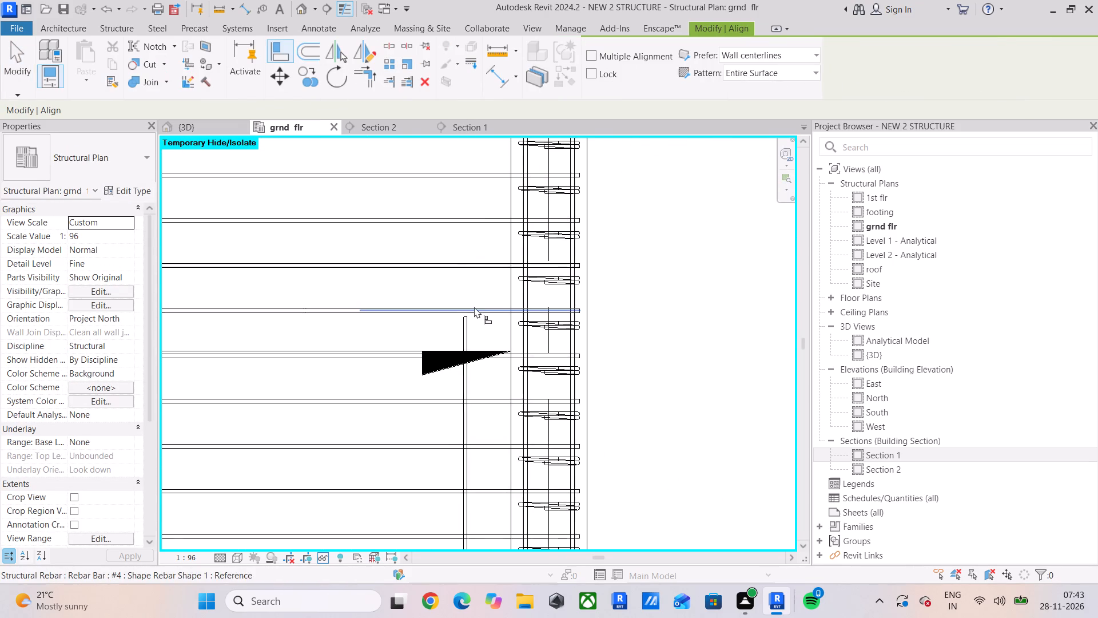
{"action": "left_click", "coordinate": [466, 315]}
Examine the extended bar beside the east beam and the slab bars around grids 2, 3 and 4.
{"action": "scroll", "coordinate": [463, 307], "scroll_direction": "down", "scroll_amount": 8}
{"action": "middle_click_drag", "start_coordinate": [463, 312], "coordinate": [479, 411]}
{"action": "scroll", "coordinate": [483, 392], "scroll_direction": "up", "scroll_amount": 4}
{"action": "middle_click_drag", "start_coordinate": [483, 392], "coordinate": [423, 116]}
{"action": "scroll", "coordinate": [419, 221], "scroll_direction": "down", "scroll_amount": 5}
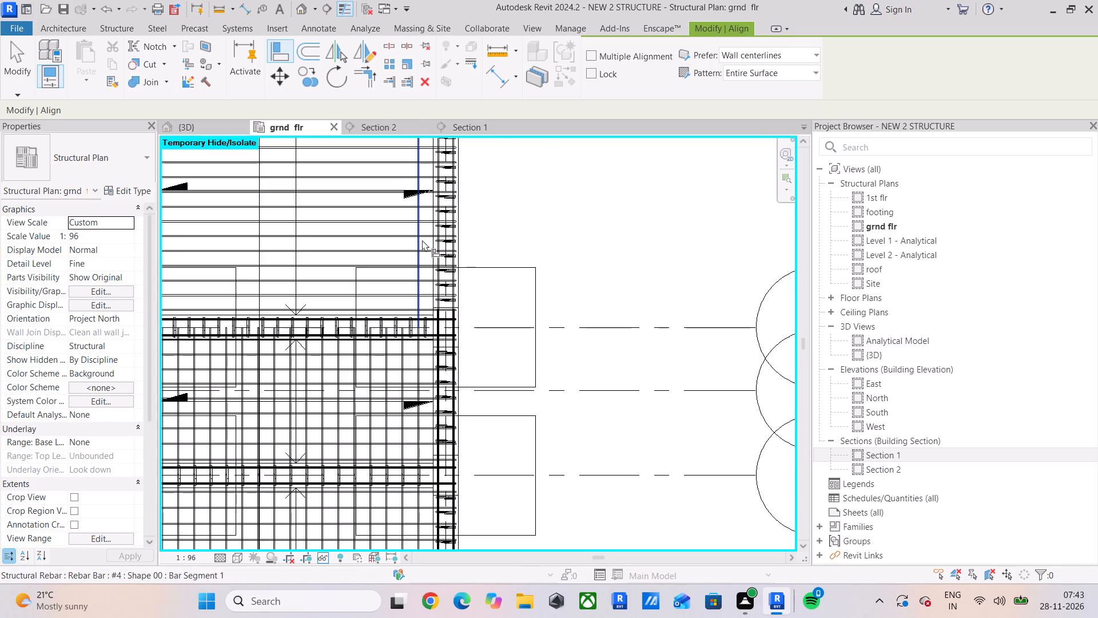
{"action": "middle_click_drag", "start_coordinate": [420, 393], "coordinate": [397, 209]}
{"action": "scroll", "coordinate": [418, 358], "scroll_direction": "up", "scroll_amount": 5}
{"action": "scroll", "coordinate": [392, 278], "scroll_direction": "down", "scroll_amount": 5}
{"action": "middle_click_drag", "start_coordinate": [394, 271], "coordinate": [424, 558]}
{"action": "middle_click_drag", "start_coordinate": [403, 308], "coordinate": [418, 488]}
{"action": "middle_click_drag", "start_coordinate": [417, 475], "coordinate": [411, 199]}
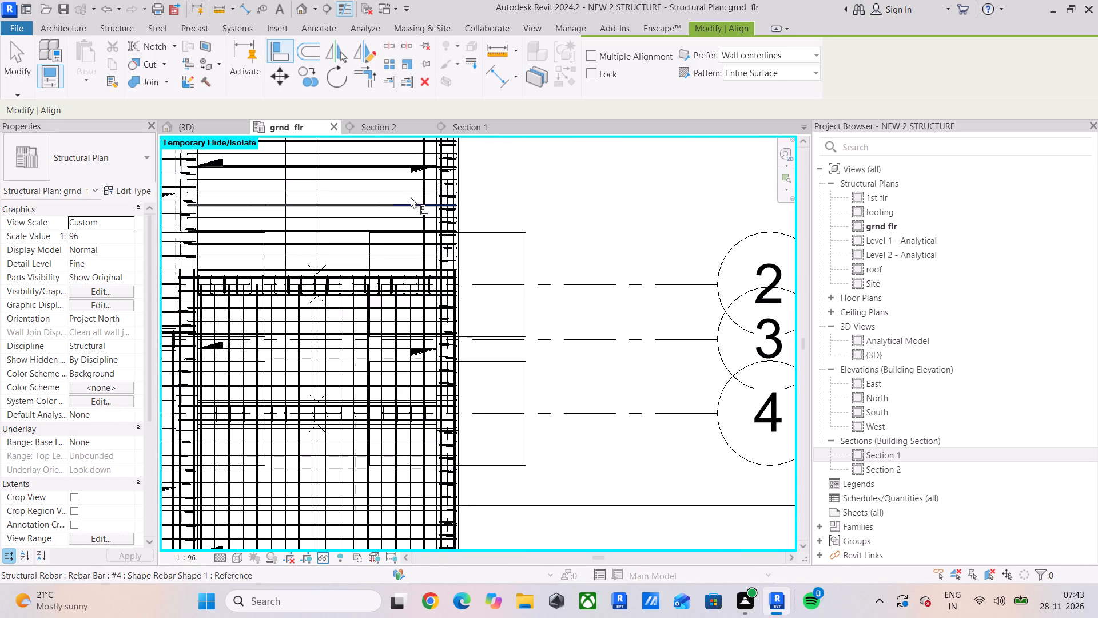
{"action": "key", "text": "Escape"}
{"action": "key", "text": "Escape"}
Copy the extended bar westward five times along grid 2, snapping each copy to the next slab bar end at 162.7 spacing.
{"action": "scroll", "coordinate": [417, 244], "scroll_direction": "up", "scroll_amount": 5}
{"action": "left_click", "coordinate": [428, 245]}
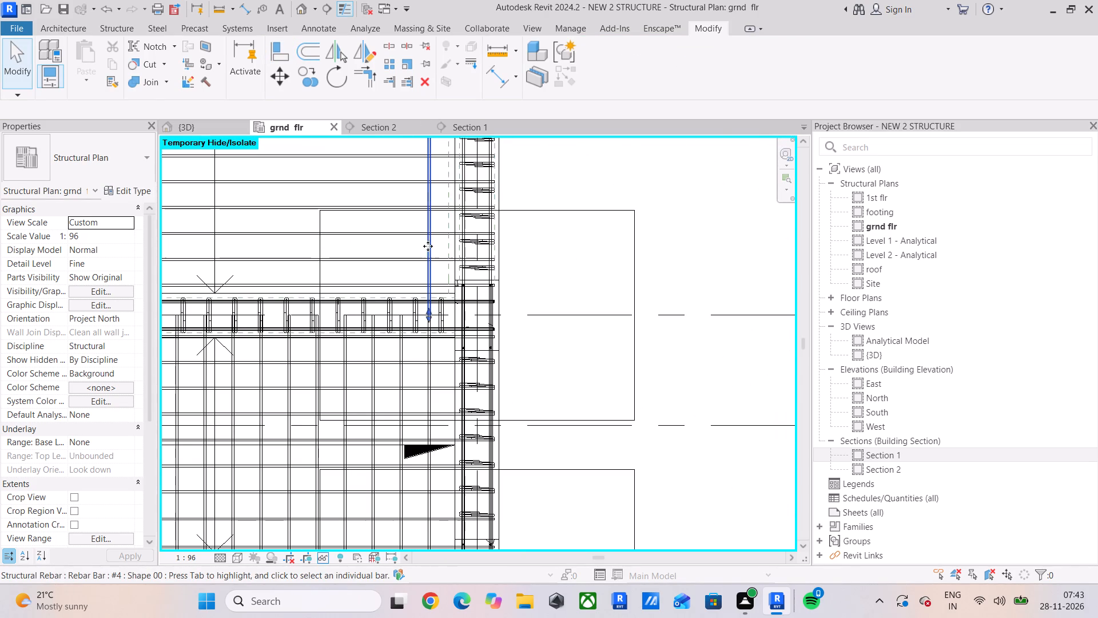
{"action": "scroll", "coordinate": [419, 342], "scroll_direction": "up", "scroll_amount": 6}
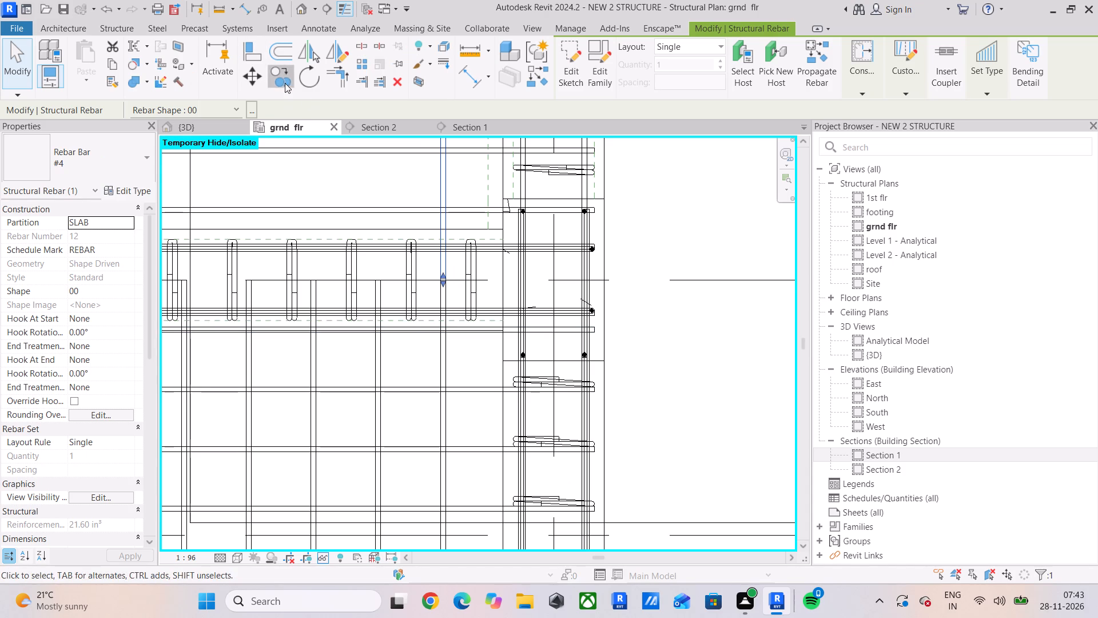
{"action": "left_click", "coordinate": [285, 83]}
{"action": "scroll", "coordinate": [436, 274], "scroll_direction": "up", "scroll_amount": 5}
{"action": "left_click", "coordinate": [445, 282]}
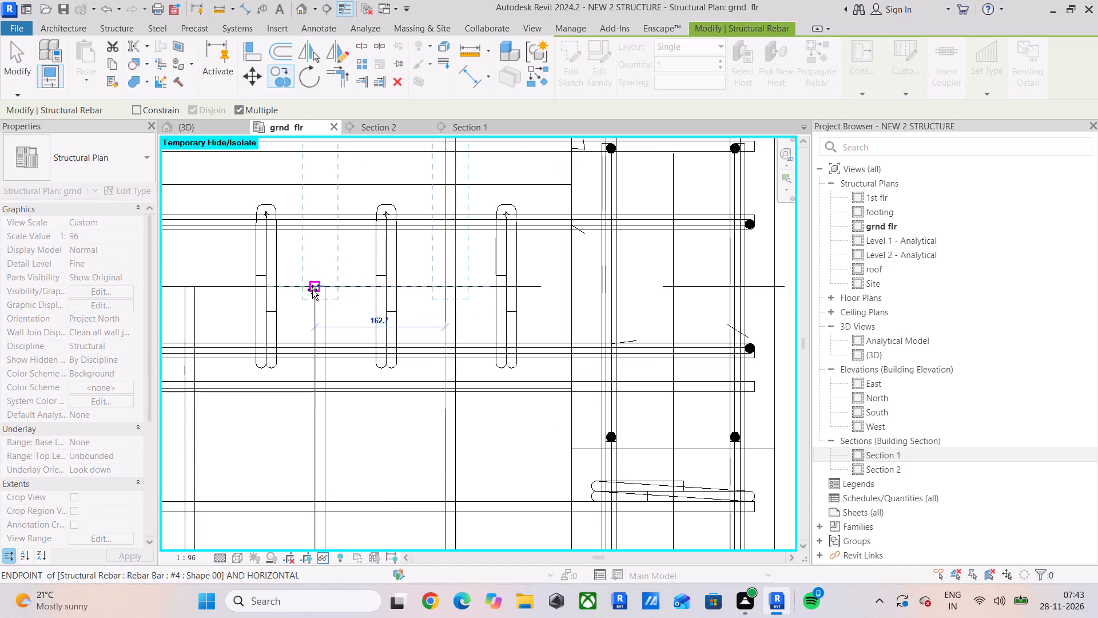
{"action": "left_click", "coordinate": [312, 290]}
{"action": "middle_click_drag", "start_coordinate": [262, 288], "coordinate": [394, 287]}
{"action": "left_click", "coordinate": [315, 283]}
{"action": "middle_click_drag", "start_coordinate": [530, 288], "coordinate": [620, 271]}
{"action": "left_click", "coordinate": [275, 270]}
{"action": "middle_click_drag", "start_coordinate": [275, 270], "coordinate": [538, 270]}
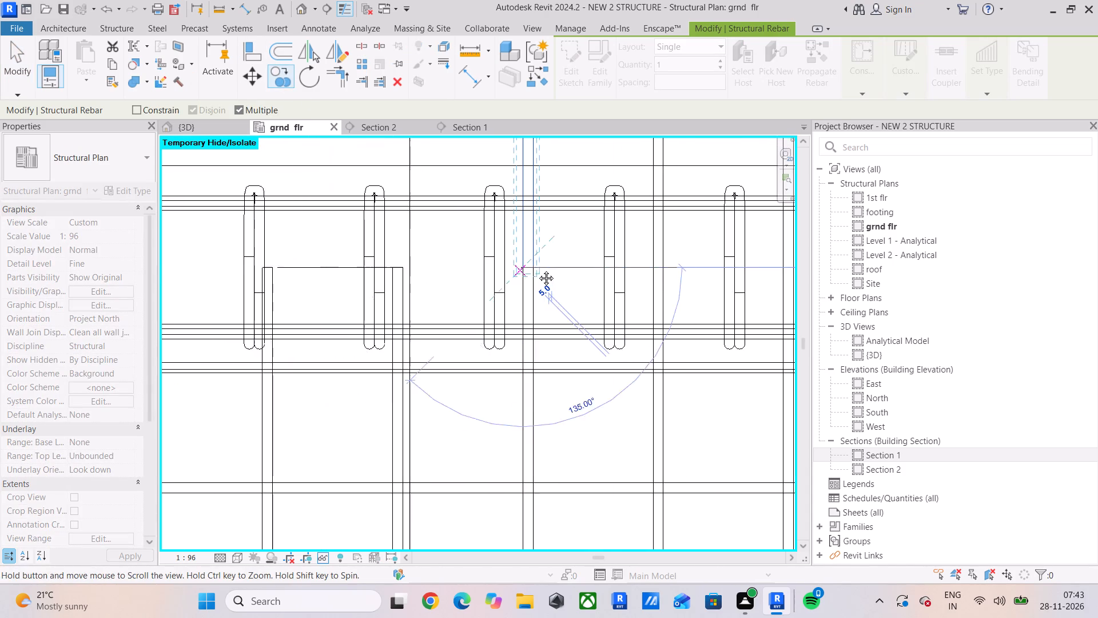
{"action": "middle_click_drag", "start_coordinate": [538, 270], "coordinate": [538, 270]}
{"action": "left_click", "coordinate": [407, 271]}
{"action": "middle_click_drag", "start_coordinate": [404, 273], "coordinate": [593, 275]}
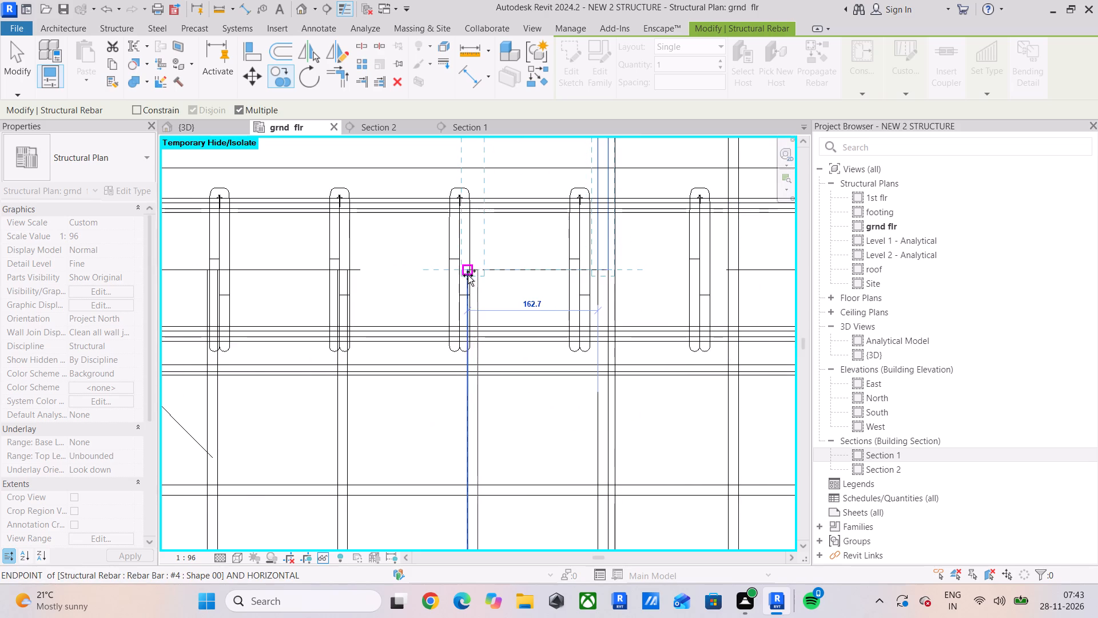
{"action": "scroll", "coordinate": [468, 275], "scroll_direction": "up", "scroll_amount": 9}
{"action": "left_click", "coordinate": [463, 259]}
Continue the multiple copy westward with six more bars at 162.7 spacing, each snapped to a slab bar end on grid 2.
{"action": "scroll", "coordinate": [419, 251], "scroll_direction": "down", "scroll_amount": 5}
{"action": "middle_click_drag", "start_coordinate": [419, 251], "coordinate": [628, 262]}
{"action": "scroll", "coordinate": [408, 259], "scroll_direction": "up", "scroll_amount": 5}
{"action": "left_click", "coordinate": [443, 265]}
{"action": "scroll", "coordinate": [376, 268], "scroll_direction": "down", "scroll_amount": 5}
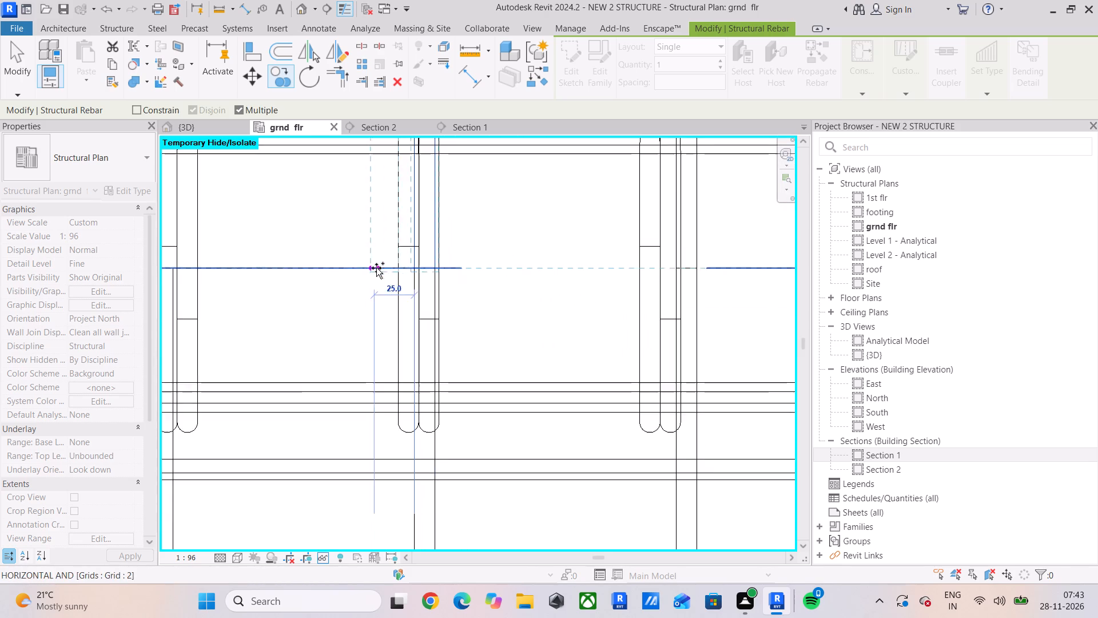
{"action": "middle_click_drag", "start_coordinate": [376, 268], "coordinate": [524, 268]}
{"action": "scroll", "coordinate": [386, 267], "scroll_direction": "up", "scroll_amount": 5}
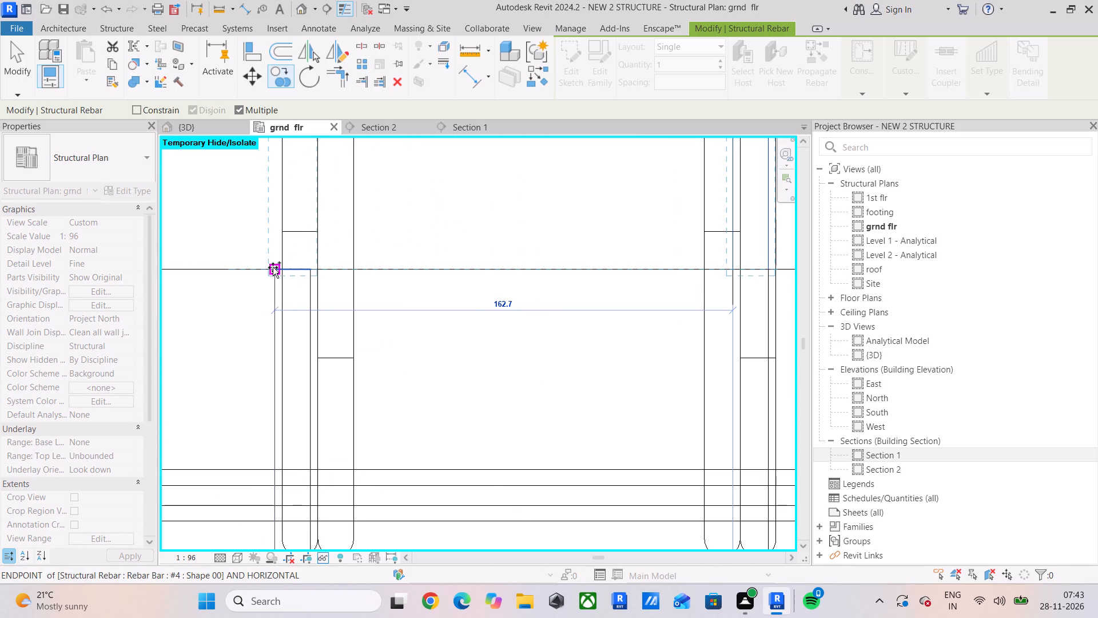
{"action": "left_click", "coordinate": [273, 267]}
{"action": "scroll", "coordinate": [273, 267], "scroll_direction": "down", "scroll_amount": 5}
{"action": "middle_click_drag", "start_coordinate": [273, 267], "coordinate": [488, 268]}
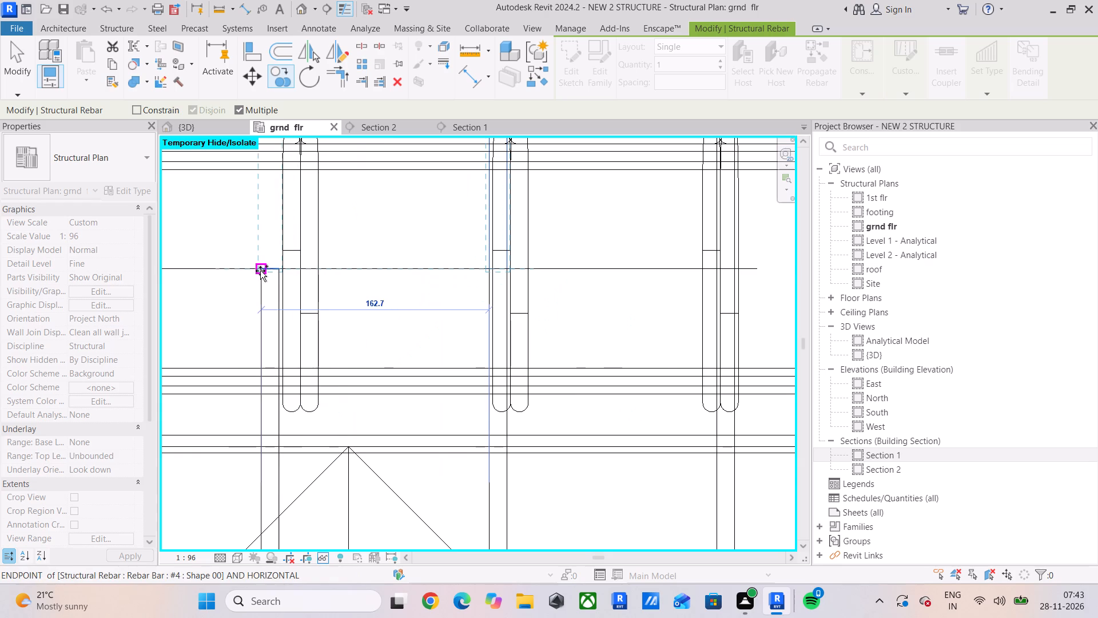
{"action": "left_click", "coordinate": [260, 271]}
{"action": "middle_click_drag", "start_coordinate": [260, 271], "coordinate": [643, 266]}
{"action": "left_click", "coordinate": [413, 264]}
{"action": "middle_click_drag", "start_coordinate": [385, 266], "coordinate": [688, 271]}
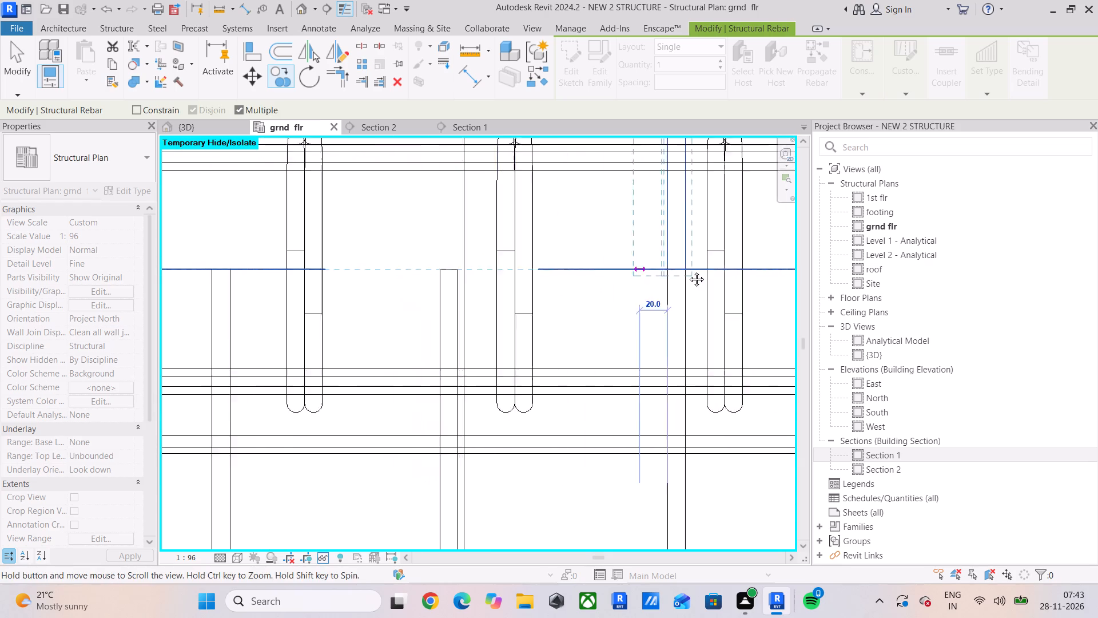
{"action": "middle_click_drag", "start_coordinate": [688, 271], "coordinate": [690, 270]}
{"action": "left_click", "coordinate": [490, 269]}
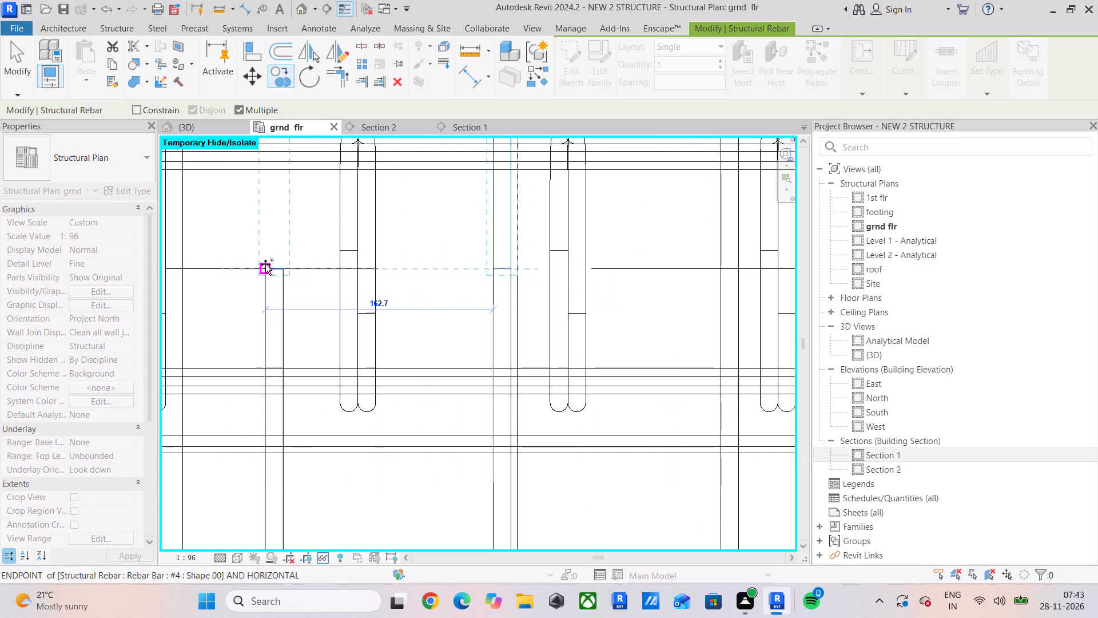
{"action": "left_click", "coordinate": [262, 264]}
Complete the westward multiple copy with five more bars at 162.7 spacing, up to the last slab bar end beside the west beam.
{"action": "middle_click_drag", "start_coordinate": [274, 268], "coordinate": [571, 269]}
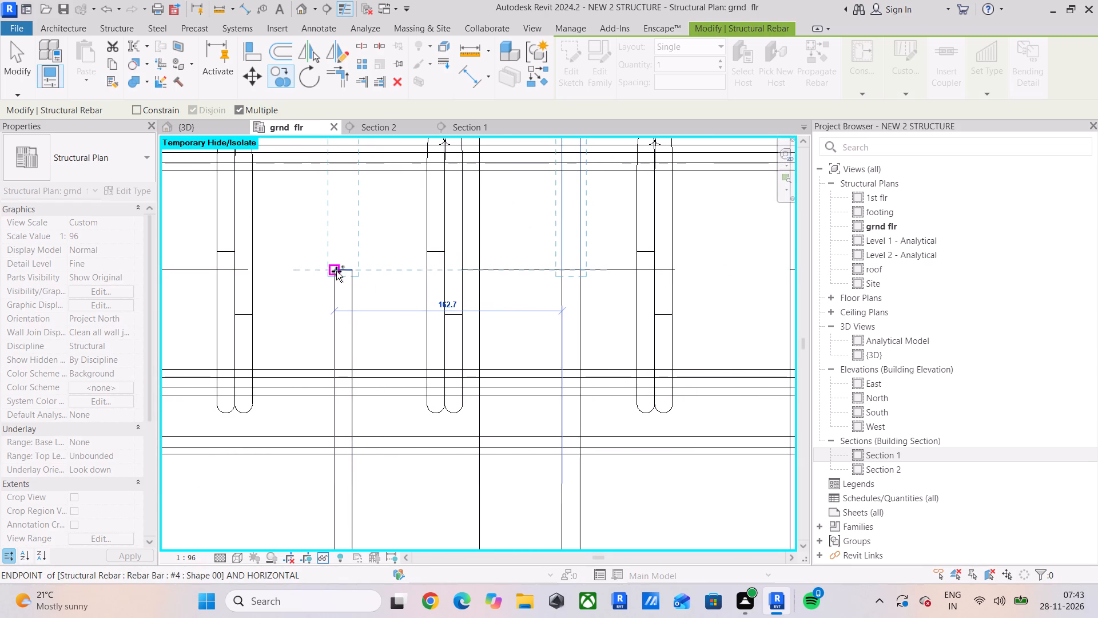
{"action": "left_click", "coordinate": [335, 271]}
{"action": "middle_click_drag", "start_coordinate": [335, 271], "coordinate": [702, 267]}
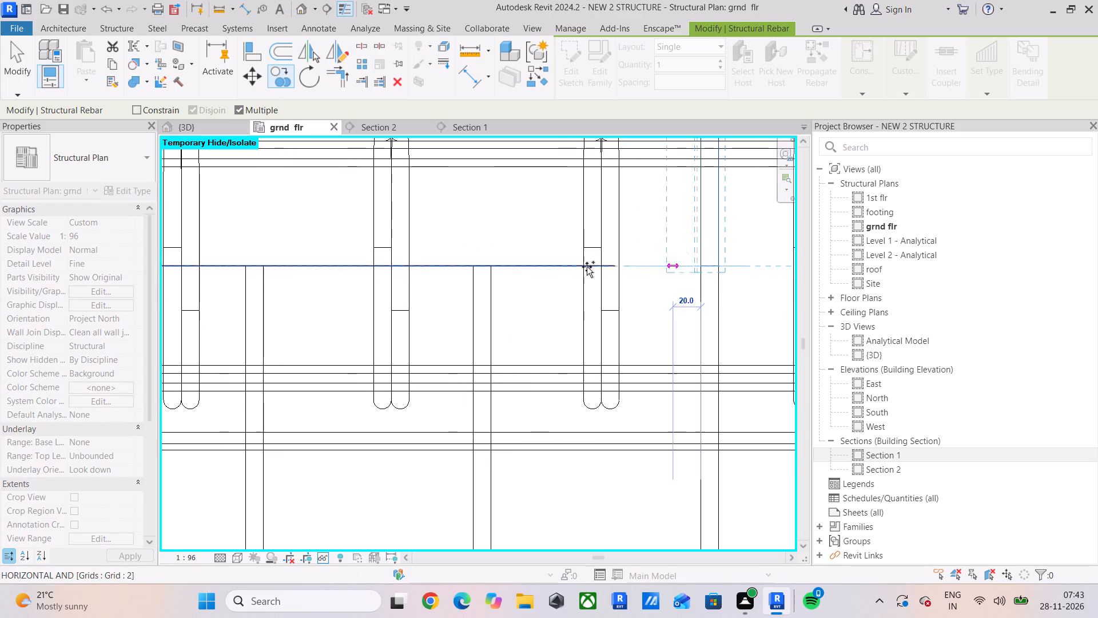
{"action": "left_click", "coordinate": [471, 267]}
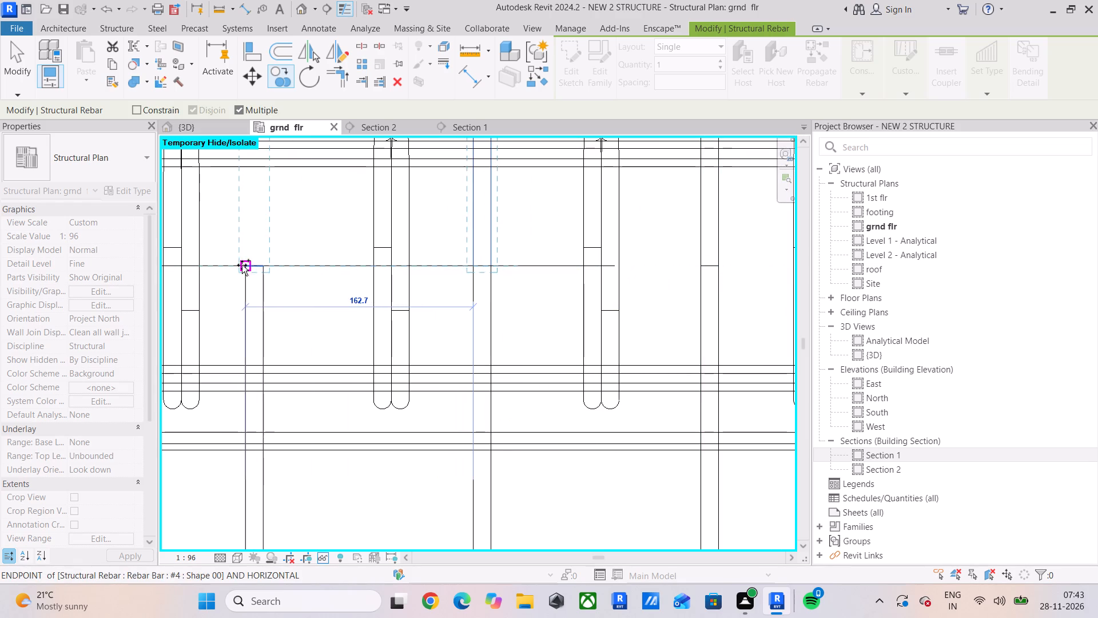
{"action": "left_click", "coordinate": [242, 265]}
{"action": "middle_click_drag", "start_coordinate": [255, 266], "coordinate": [681, 260]}
{"action": "left_click", "coordinate": [441, 264]}
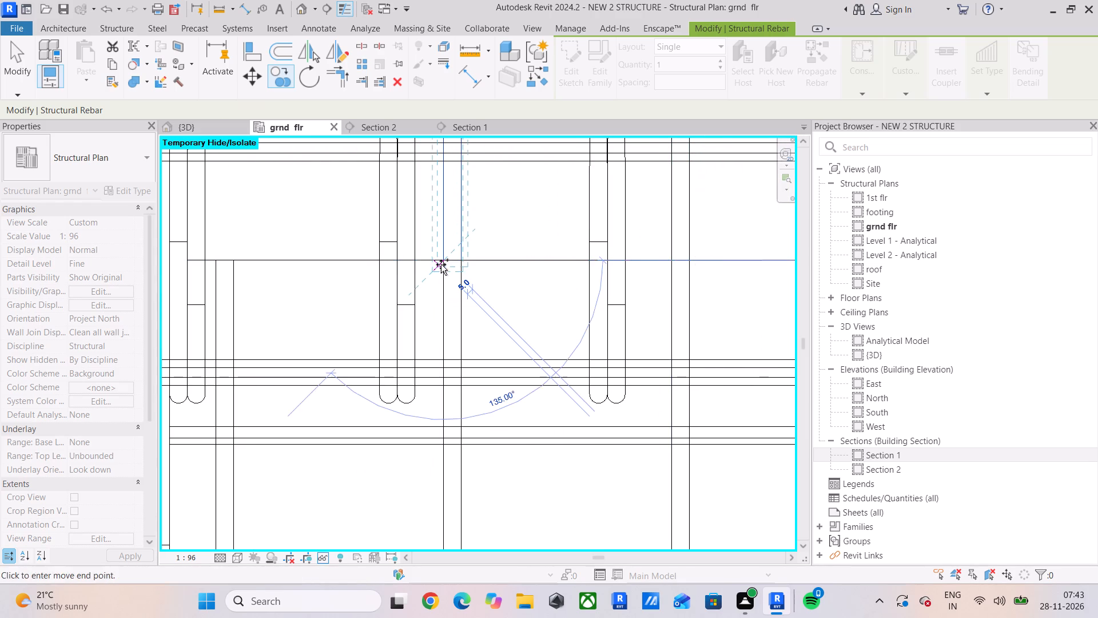
{"action": "middle_click_drag", "start_coordinate": [441, 264], "coordinate": [639, 259]}
{"action": "left_click", "coordinate": [410, 257]}
{"action": "scroll", "coordinate": [530, 260], "scroll_direction": "down", "scroll_amount": 7}
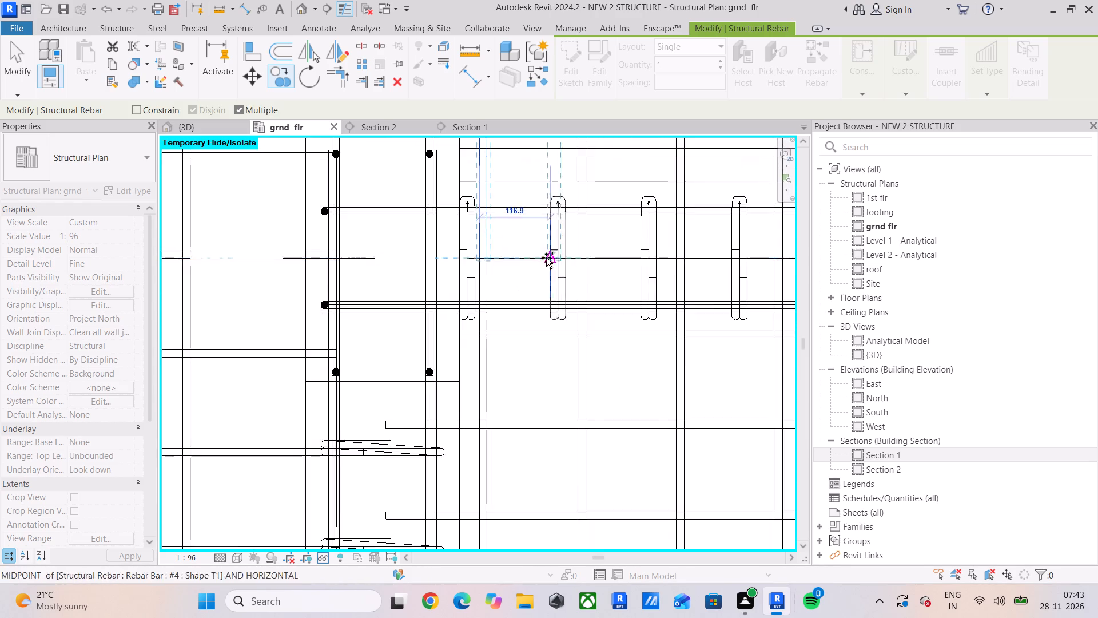
{"action": "scroll", "coordinate": [546, 257], "scroll_direction": "down", "scroll_amount": 4}
{"action": "middle_click_drag", "start_coordinate": [575, 252], "coordinate": [544, 336]}
{"action": "key", "text": "Escape"}
{"action": "scroll", "coordinate": [512, 344], "scroll_direction": "down", "scroll_amount": 3}
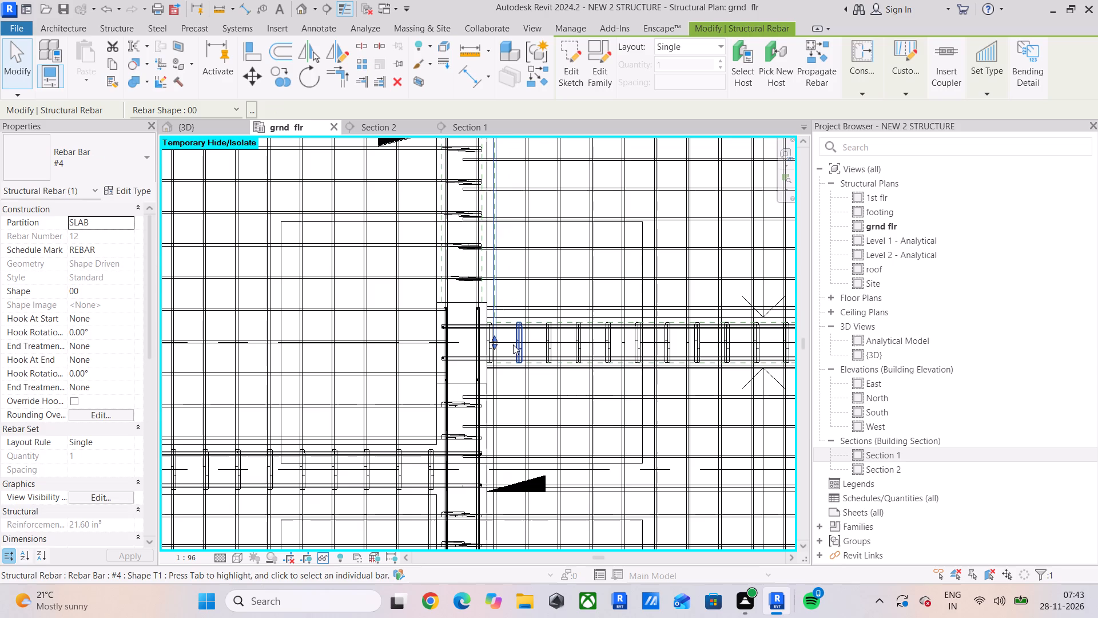
{"action": "key", "text": "Escape"}
{"action": "key", "text": "Escape"}
Align the west beam's first stirrup north of the grid 2 column and the adjoining west slab bar with the east slab bar.
{"action": "scroll", "coordinate": [506, 315], "scroll_direction": "up", "scroll_amount": 5}
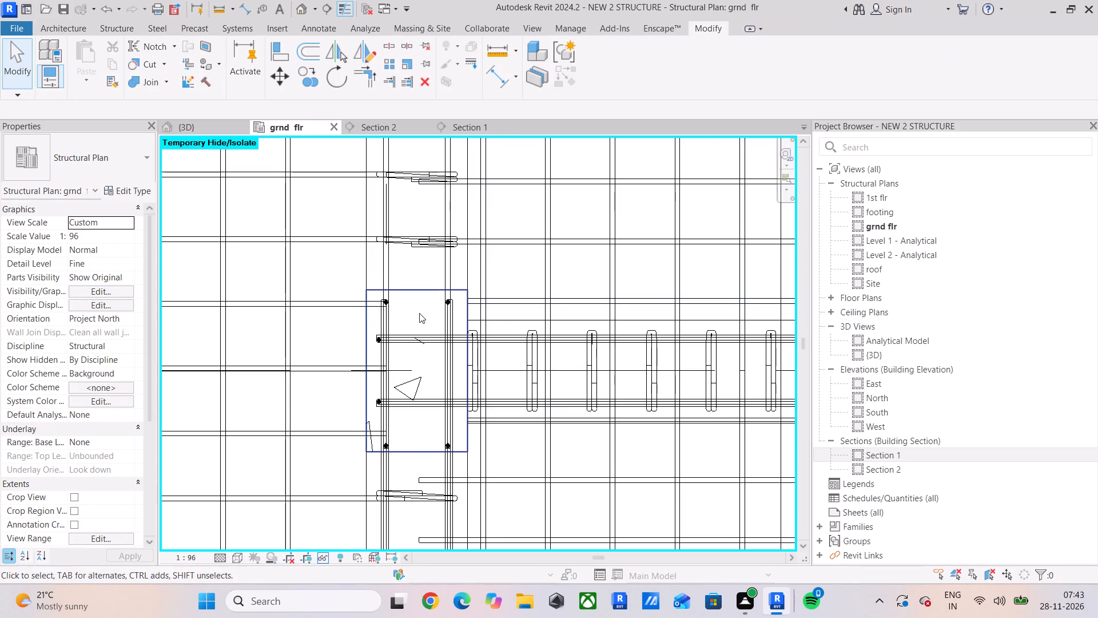
{"action": "scroll", "coordinate": [419, 313], "scroll_direction": "up", "scroll_amount": 4}
{"action": "scroll", "coordinate": [420, 309], "scroll_direction": "down", "scroll_amount": 7}
{"action": "middle_click_drag", "start_coordinate": [482, 326], "coordinate": [447, 231]}
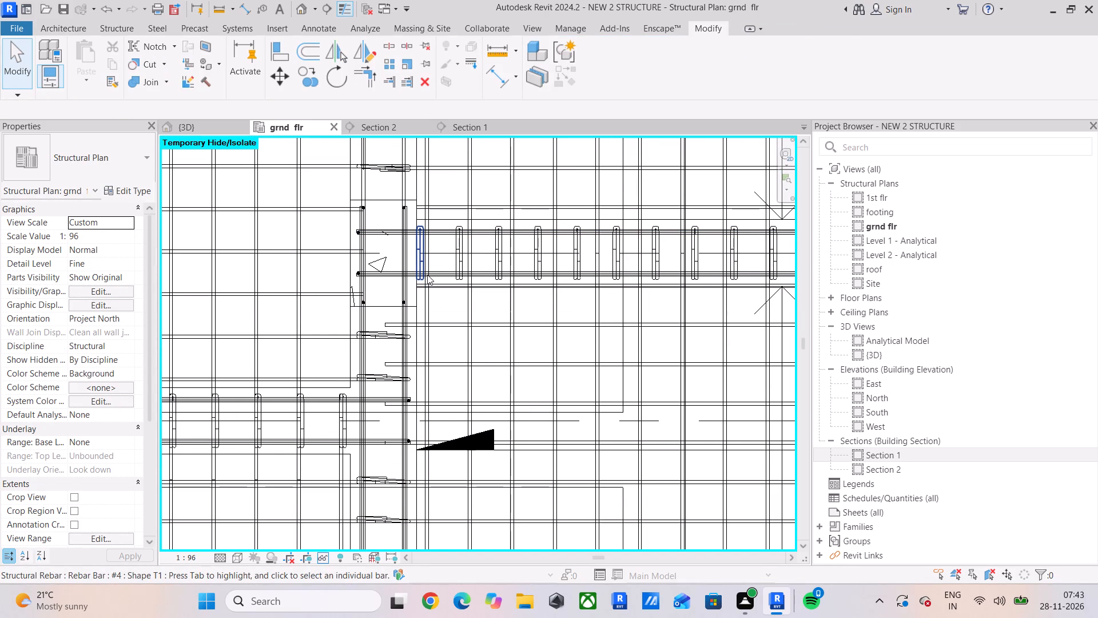
{"action": "scroll", "coordinate": [451, 213], "scroll_direction": "up", "scroll_amount": 3}
{"action": "middle_click_drag", "start_coordinate": [439, 208], "coordinate": [458, 358]}
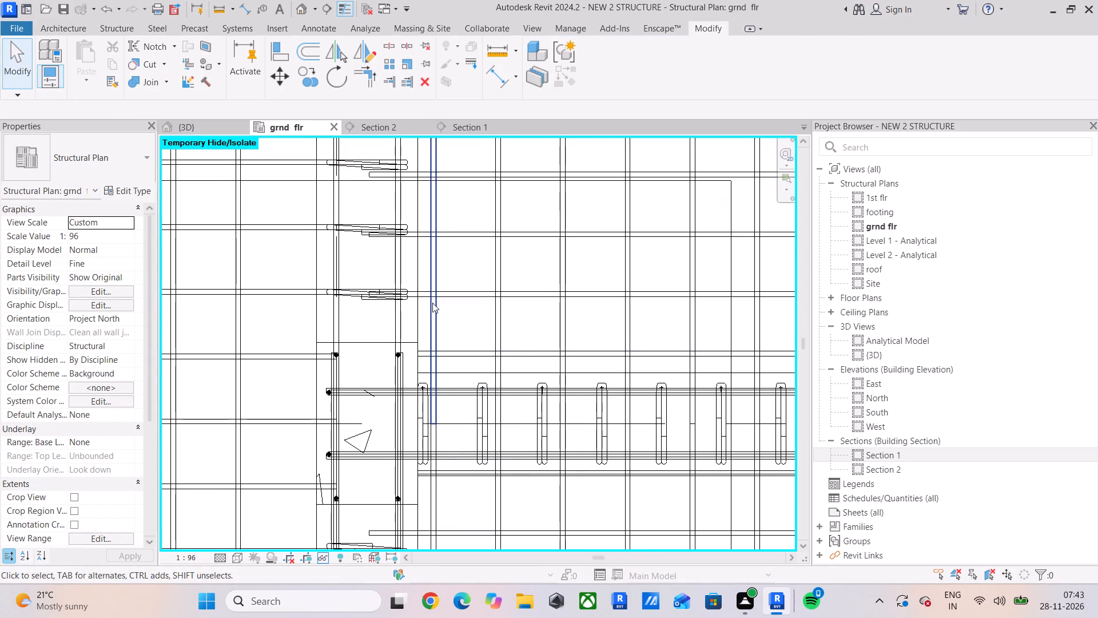
{"action": "scroll", "coordinate": [312, 300], "scroll_direction": "up", "scroll_amount": 5}
{"action": "middle_click_drag", "start_coordinate": [575, 237], "coordinate": [586, 291]}
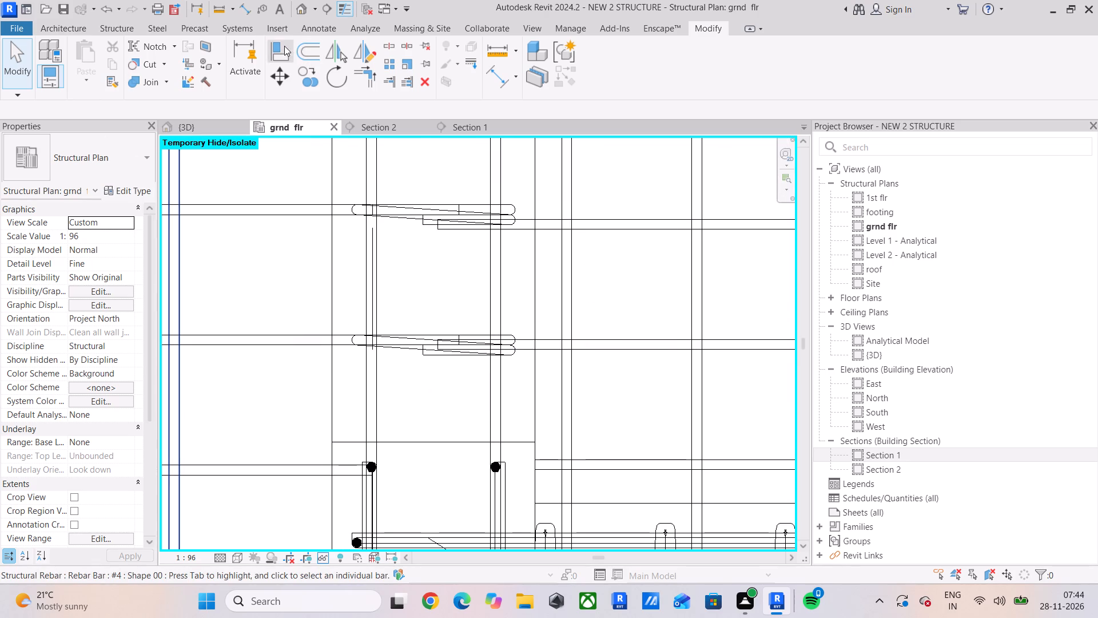
{"action": "left_click", "coordinate": [281, 44]}
{"action": "left_click_drag", "start_coordinate": [650, 343], "coordinate": [632, 343]}
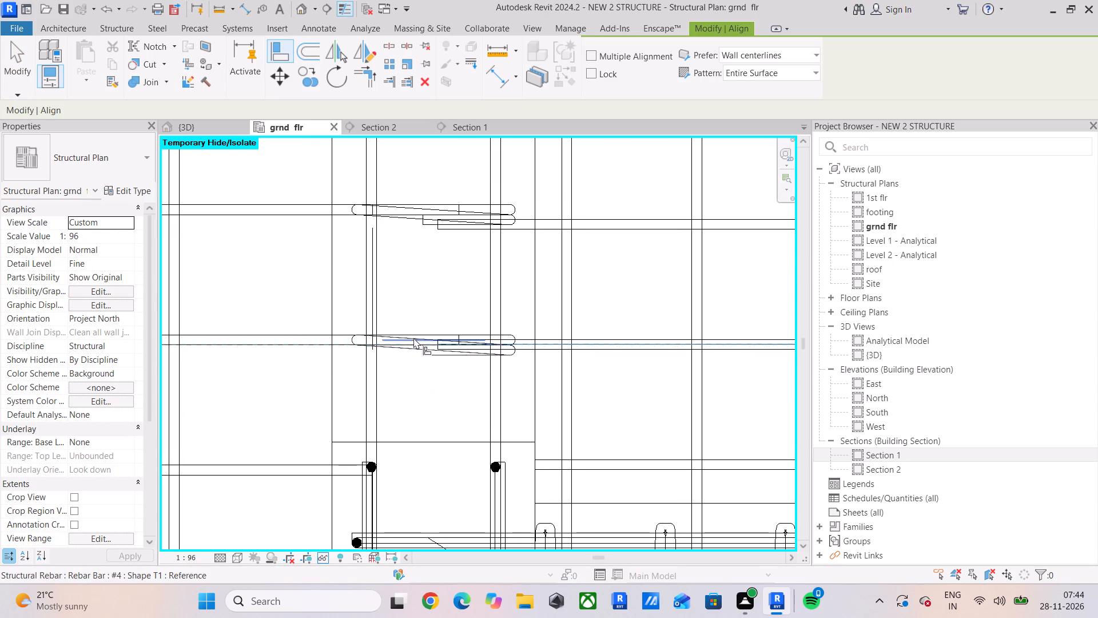
{"action": "left_click", "coordinate": [413, 338]}
{"action": "left_click", "coordinate": [411, 340]}
{"action": "left_click", "coordinate": [317, 342]}
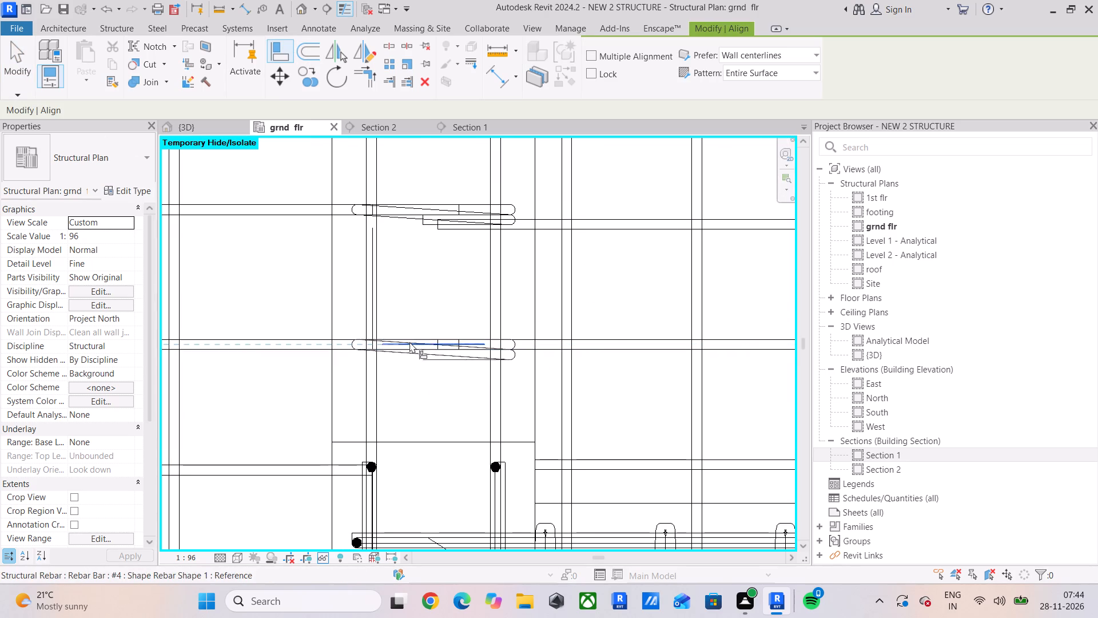
Align the next two west beam stirrups to the north and their adjoining west slab bars with the matching east slab bars.
{"action": "left_click", "coordinate": [544, 223]}
{"action": "left_click", "coordinate": [441, 211]}
{"action": "left_click", "coordinate": [418, 221]}
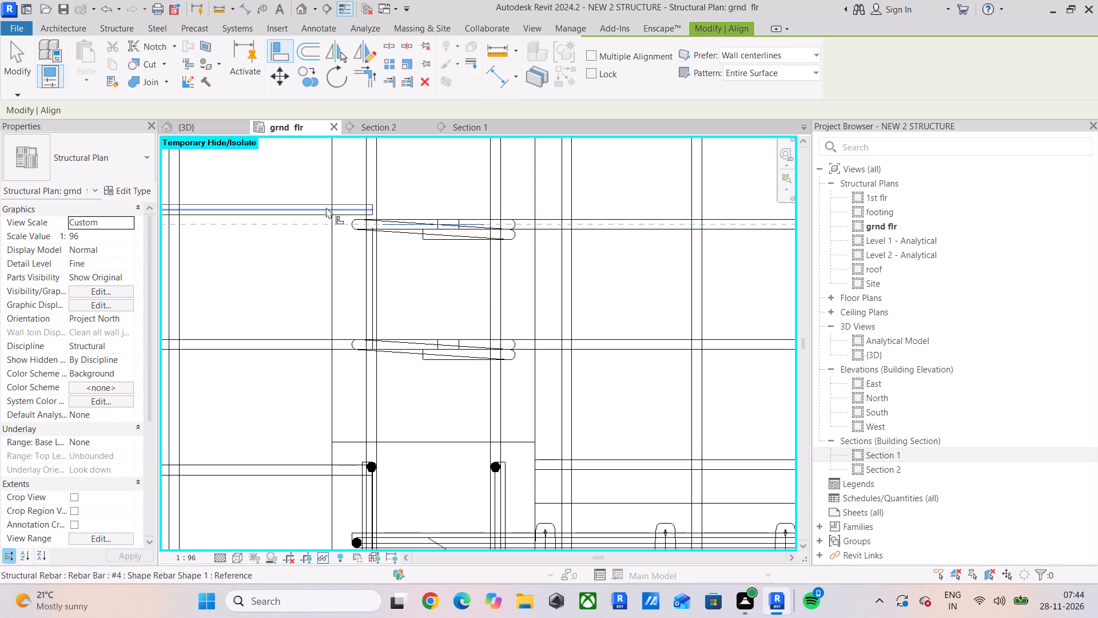
{"action": "left_click", "coordinate": [311, 207]}
{"action": "middle_click_drag", "start_coordinate": [336, 211], "coordinate": [347, 346]}
{"action": "left_click", "coordinate": [496, 239]}
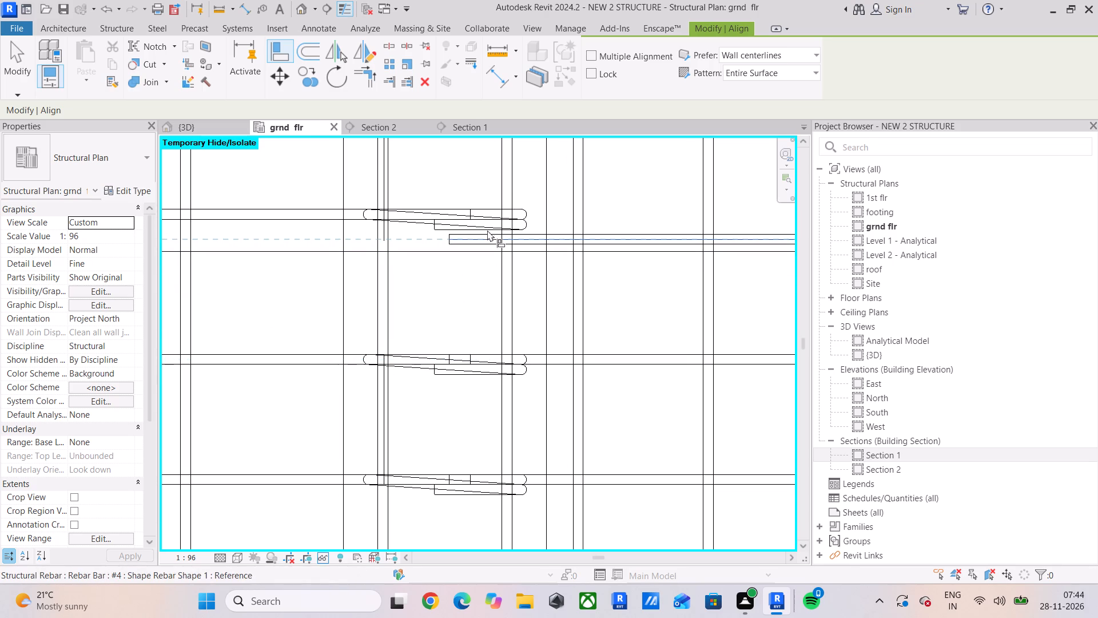
{"action": "left_click", "coordinate": [468, 214]}
{"action": "left_click", "coordinate": [428, 236]}
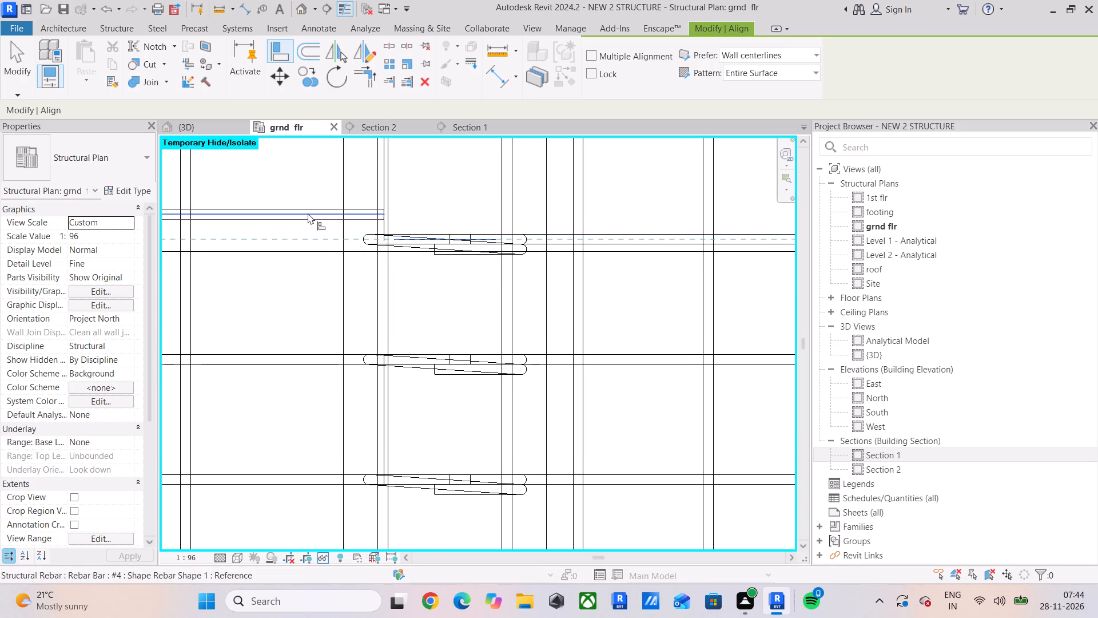
{"action": "left_click", "coordinate": [308, 213]}
Align the fourth and fifth west beam stirrups and their adjoining west slab bars with the corresponding east slab bars.
{"action": "middle_click_drag", "start_coordinate": [396, 234], "coordinate": [393, 440]}
{"action": "left_click", "coordinate": [471, 323]}
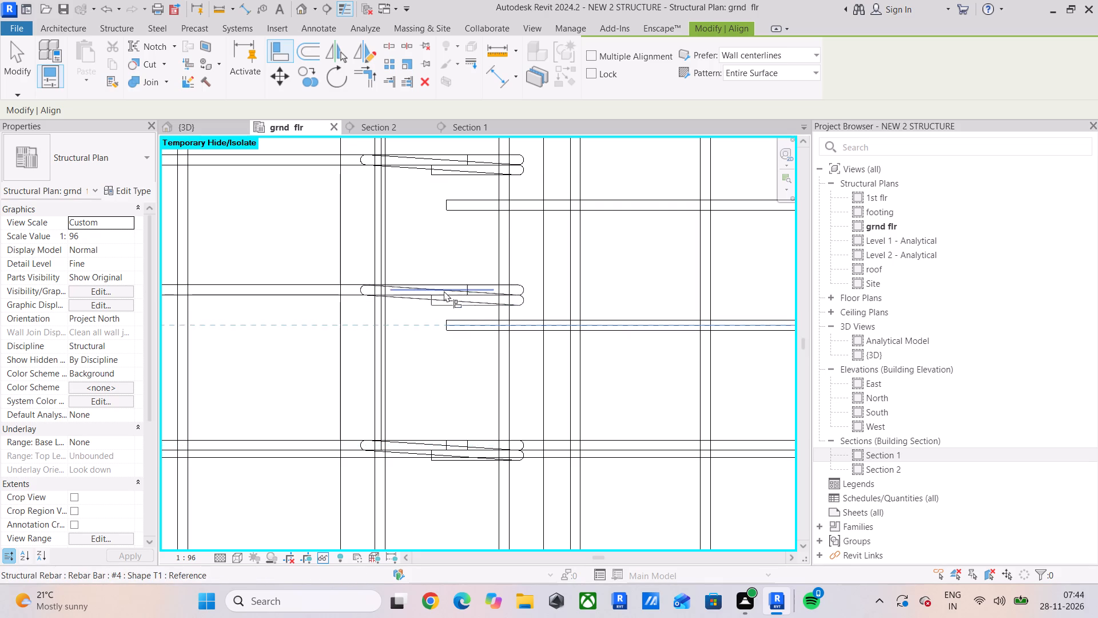
{"action": "left_click", "coordinate": [438, 285]}
{"action": "left_click", "coordinate": [429, 326]}
{"action": "left_click", "coordinate": [318, 290]}
{"action": "middle_click_drag", "start_coordinate": [355, 290], "coordinate": [345, 438]}
{"action": "left_click", "coordinate": [468, 355]}
{"action": "left_click", "coordinate": [434, 311]}
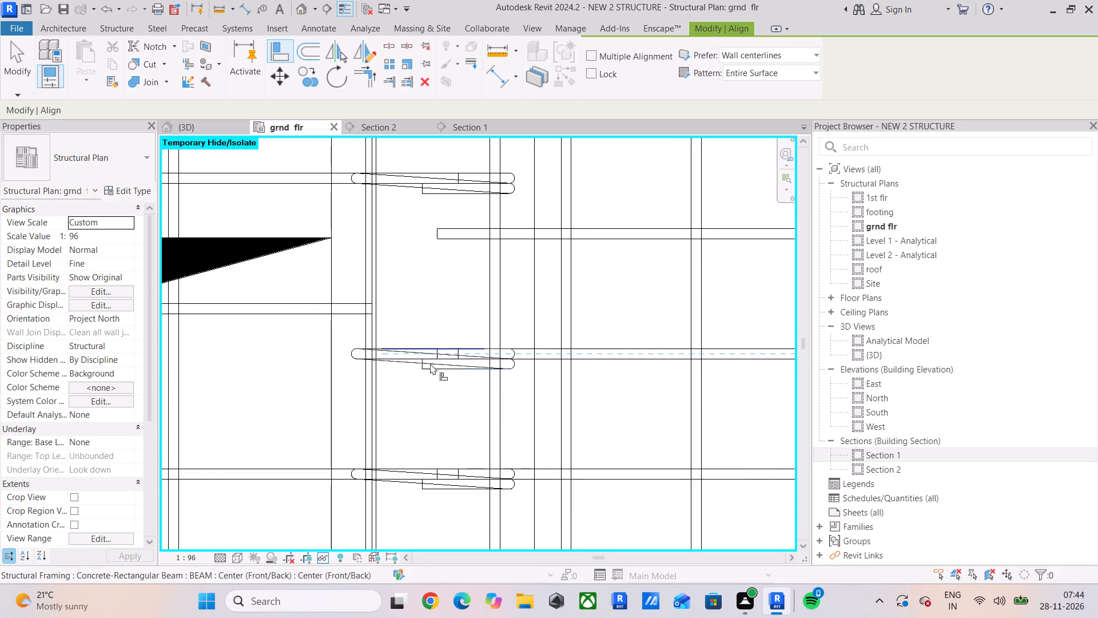
{"action": "left_click_drag", "start_coordinate": [430, 349], "coordinate": [424, 347]}
{"action": "left_click", "coordinate": [291, 312]}
Align the sixth and seventh west beam stirrups and their adjoining west slab bars with the matching east slab bars.
{"action": "middle_click_drag", "start_coordinate": [376, 308], "coordinate": [353, 432]}
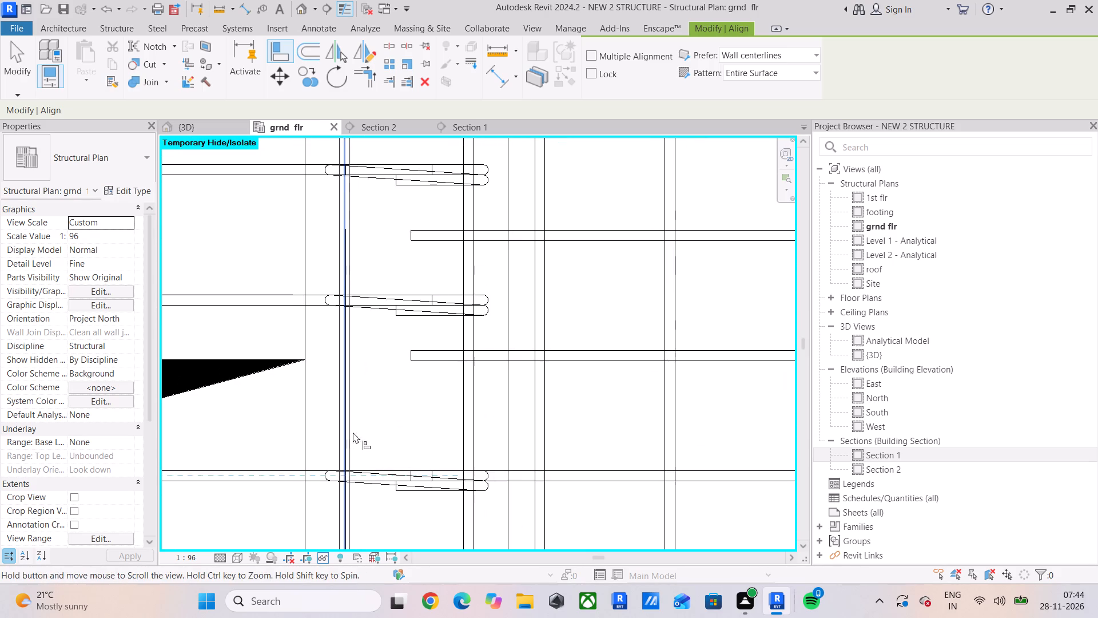
{"action": "middle_click_drag", "start_coordinate": [353, 432], "coordinate": [351, 432]}
{"action": "left_click", "coordinate": [432, 358]}
{"action": "left_click", "coordinate": [423, 300]}
{"action": "left_click", "coordinate": [407, 359]}
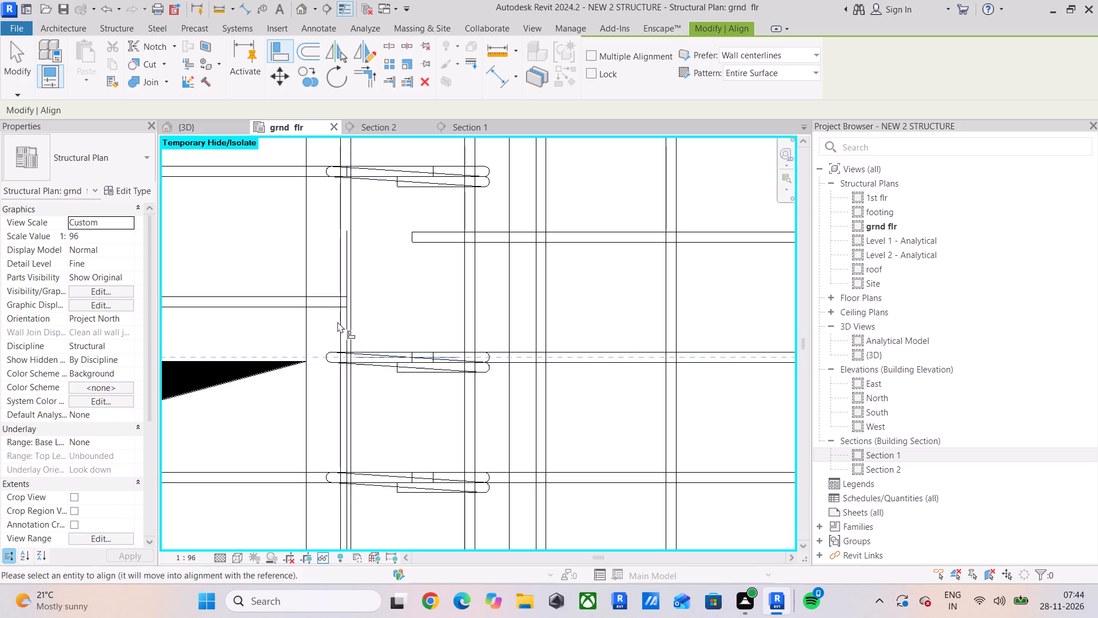
{"action": "left_click", "coordinate": [304, 307]}
{"action": "middle_click_drag", "start_coordinate": [400, 299], "coordinate": [381, 442]}
{"action": "left_click", "coordinate": [424, 378]}
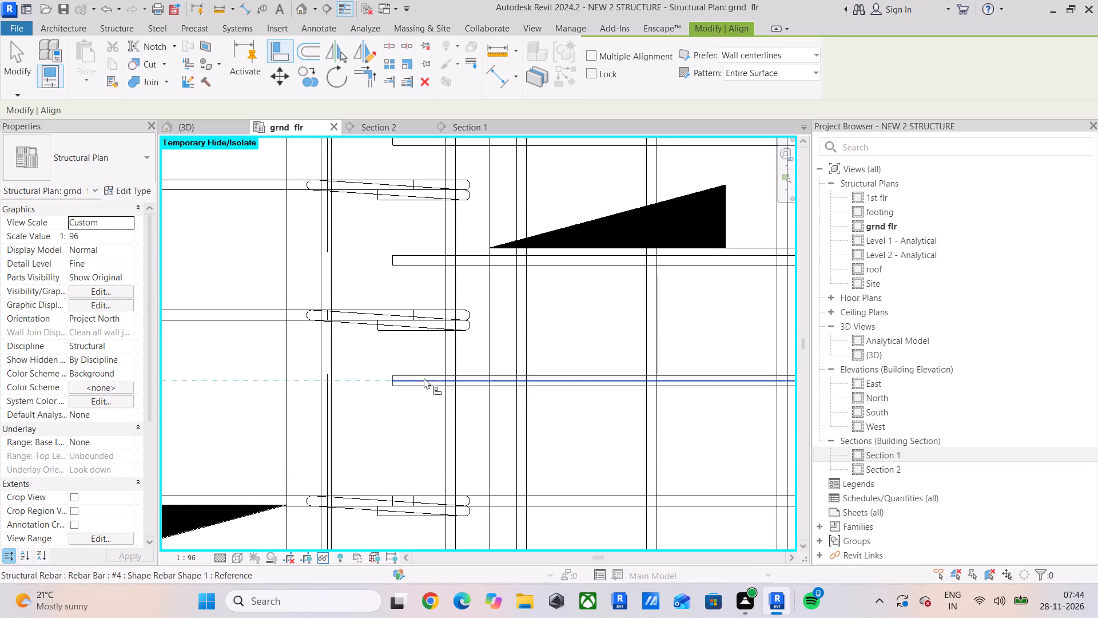
{"action": "left_click", "coordinate": [396, 315]}
{"action": "left_click", "coordinate": [387, 385]}
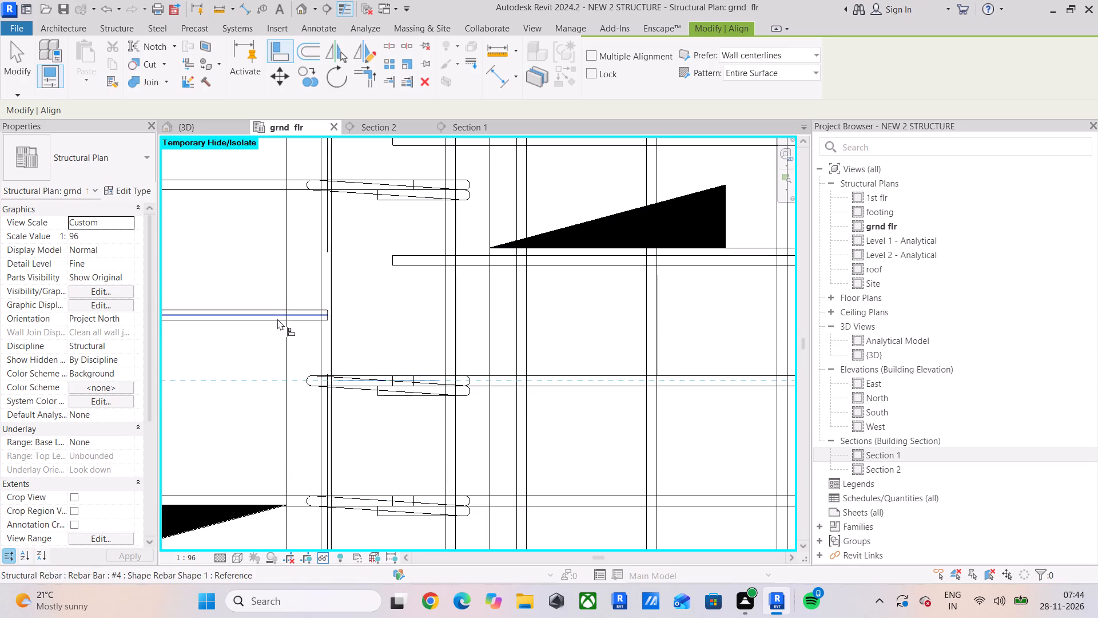
{"action": "left_click", "coordinate": [277, 316]}
Align the eighth and ninth west beam stirrups and their adjoining west slab bars with the matching east slab bars.
{"action": "middle_click_drag", "start_coordinate": [371, 315], "coordinate": [356, 455]}
{"action": "left_click", "coordinate": [391, 398]}
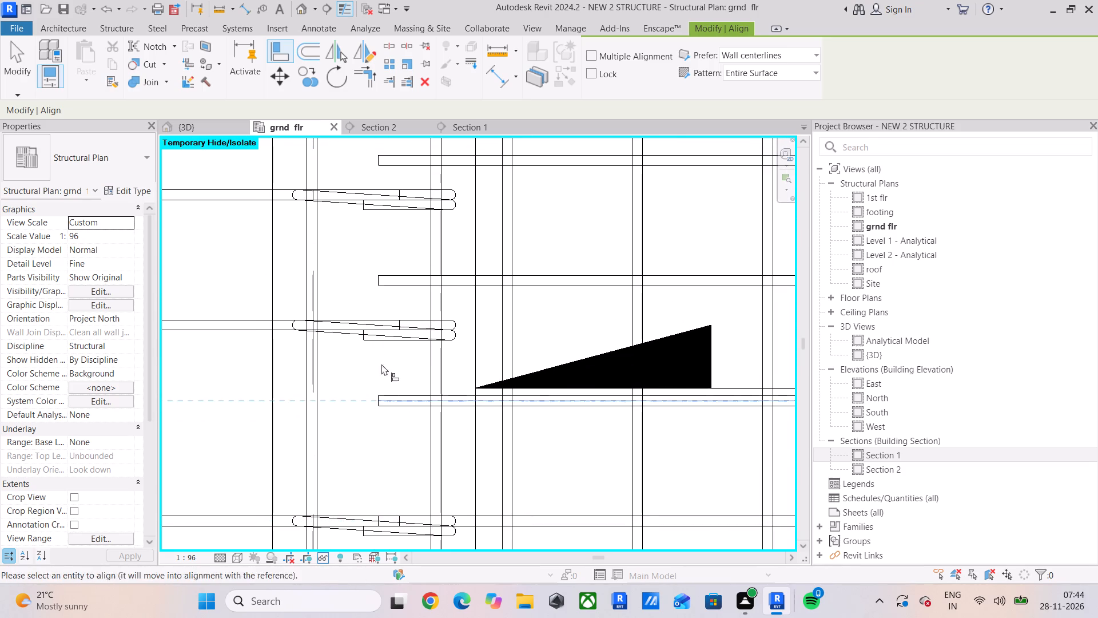
{"action": "left_click", "coordinate": [375, 329]}
{"action": "left_click", "coordinate": [387, 405]}
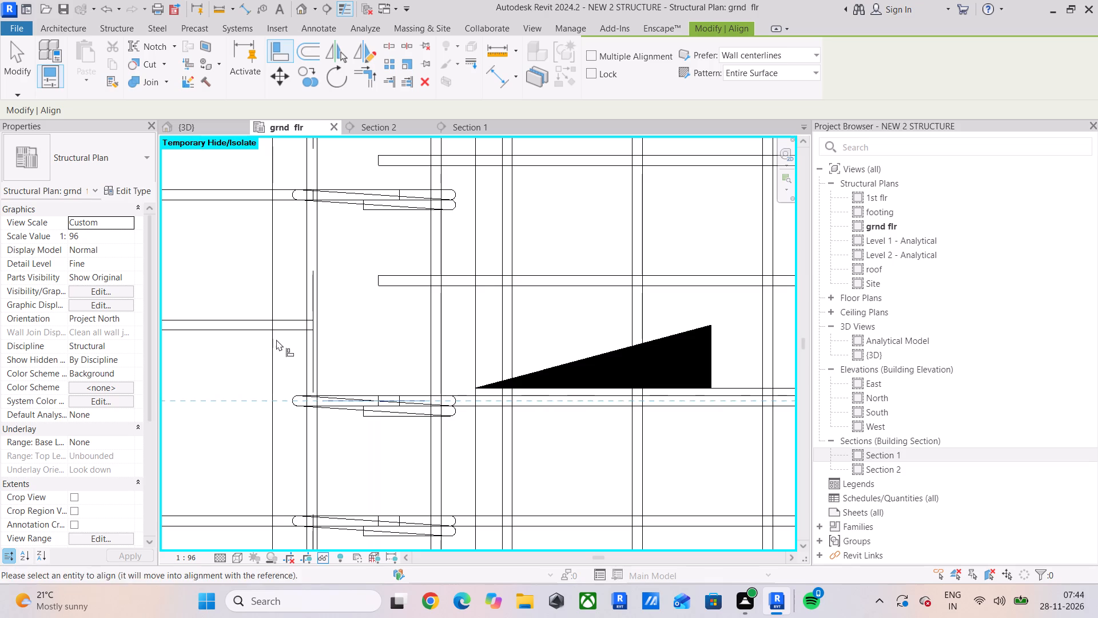
{"action": "left_click", "coordinate": [277, 327]}
{"action": "middle_click_drag", "start_coordinate": [343, 322], "coordinate": [317, 478]}
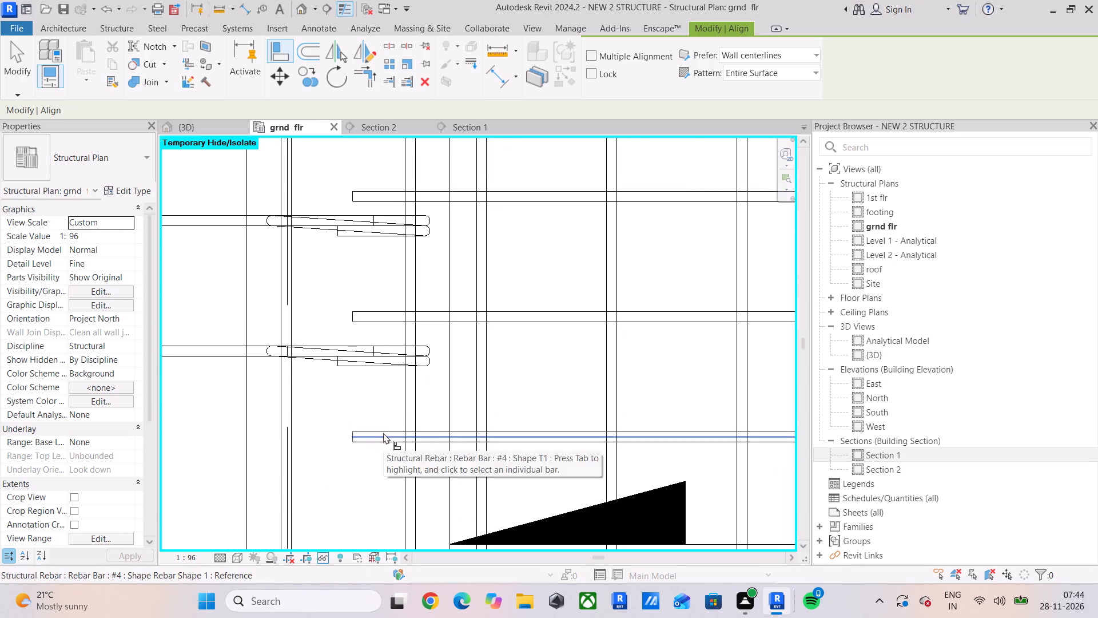
{"action": "left_click", "coordinate": [383, 433]}
{"action": "left_click", "coordinate": [365, 350]}
{"action": "left_click", "coordinate": [352, 440]}
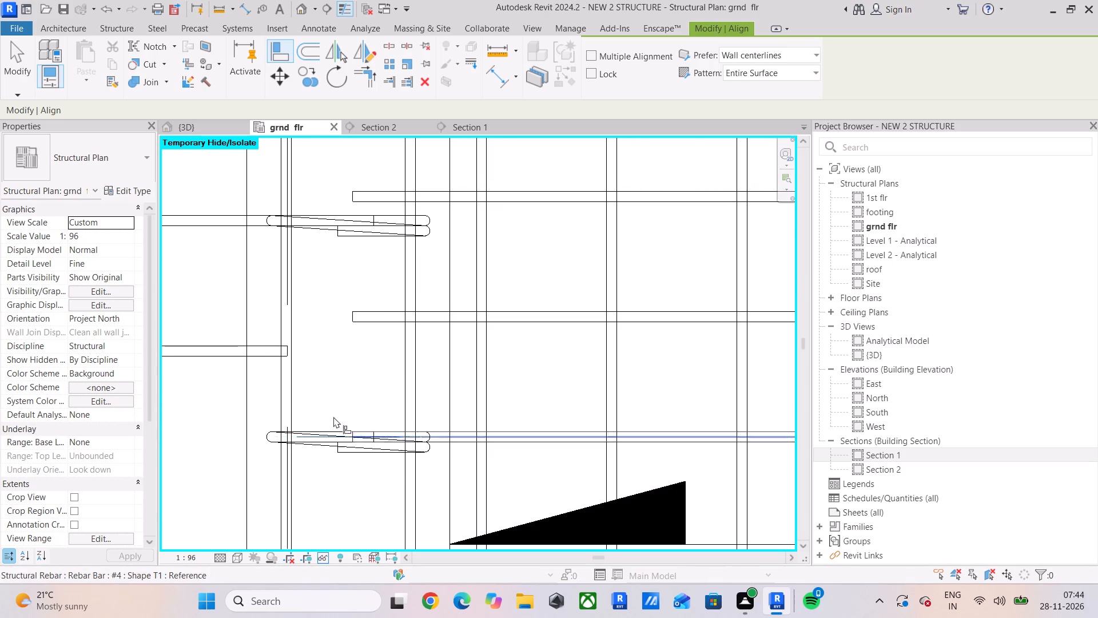
{"action": "left_click", "coordinate": [259, 351]}
Align the tenth and eleventh west beam stirrups and their adjoining west slab bars with the corresponding east slab bars.
{"action": "middle_click_drag", "start_coordinate": [349, 357], "coordinate": [344, 482]}
{"action": "left_click", "coordinate": [384, 439]}
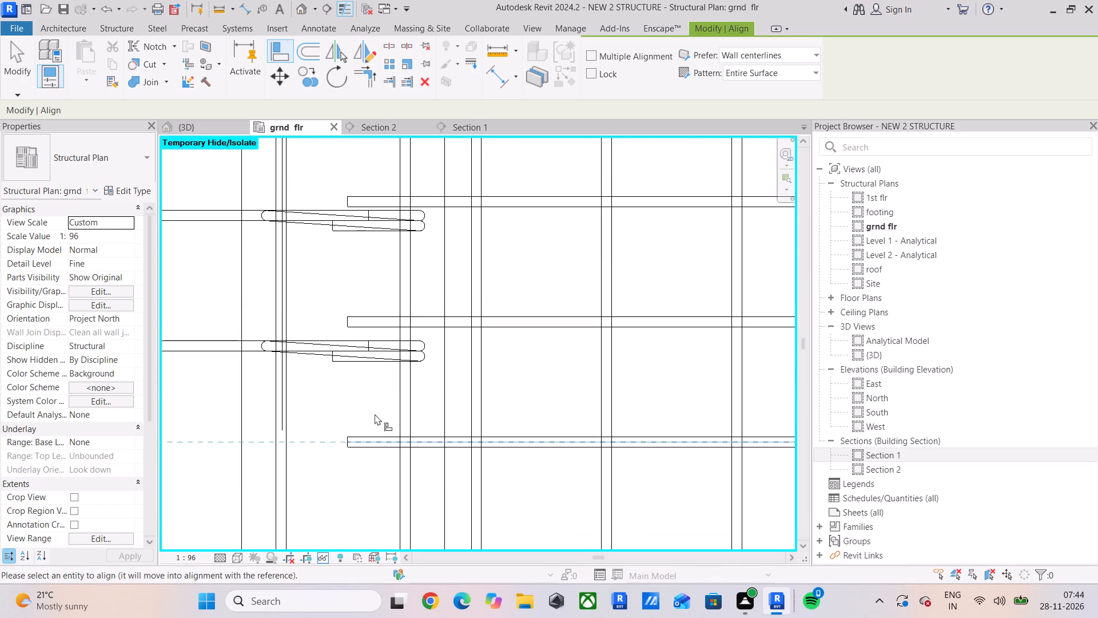
{"action": "left_click", "coordinate": [342, 347]}
{"action": "middle_click_drag", "start_coordinate": [348, 370], "coordinate": [390, 492]}
{"action": "middle_click_drag", "start_coordinate": [368, 534], "coordinate": [392, 382]}
{"action": "left_click", "coordinate": [393, 411]}
{"action": "left_click", "coordinate": [279, 318]}
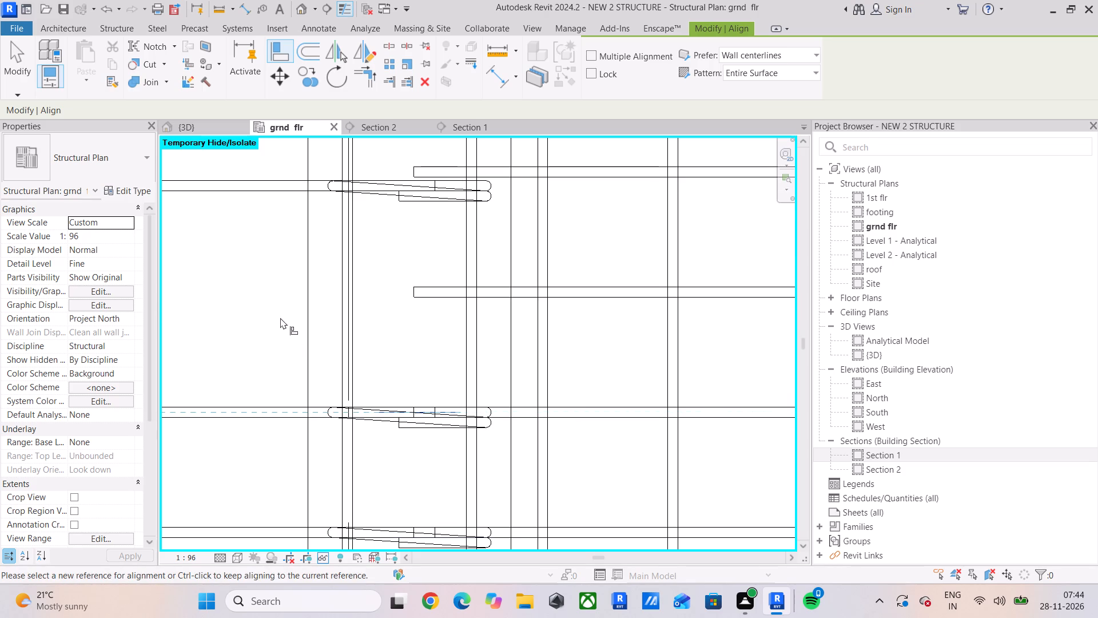
{"action": "left_click", "coordinate": [455, 290]}
{"action": "middle_click_drag", "start_coordinate": [453, 289], "coordinate": [474, 402]}
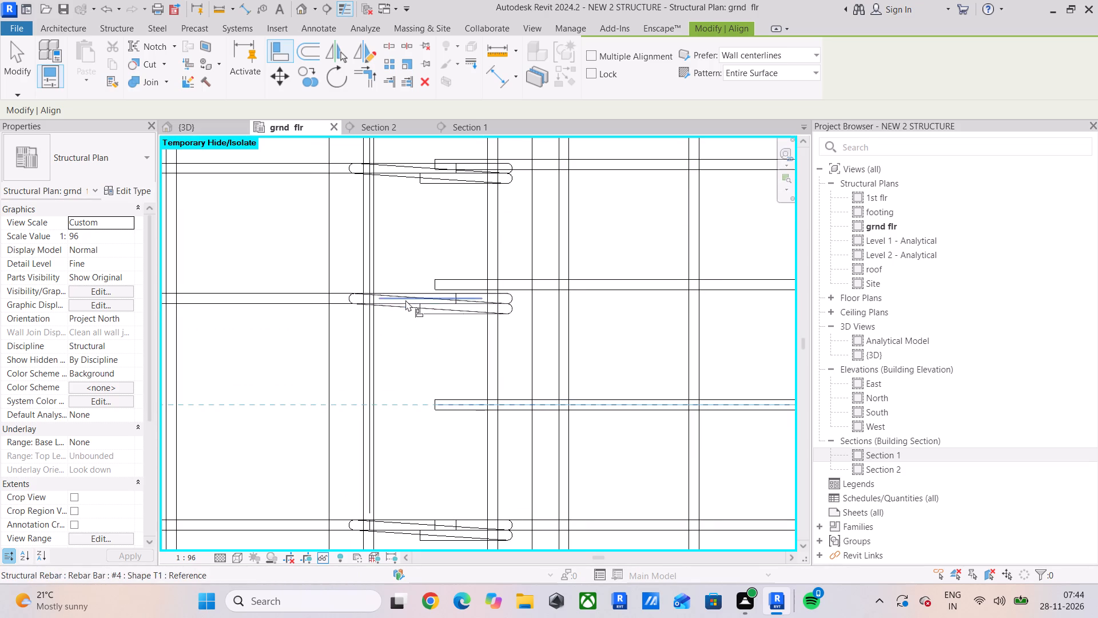
{"action": "left_click", "coordinate": [405, 300]}
{"action": "left_click", "coordinate": [428, 398]}
{"action": "left_click", "coordinate": [427, 350]}
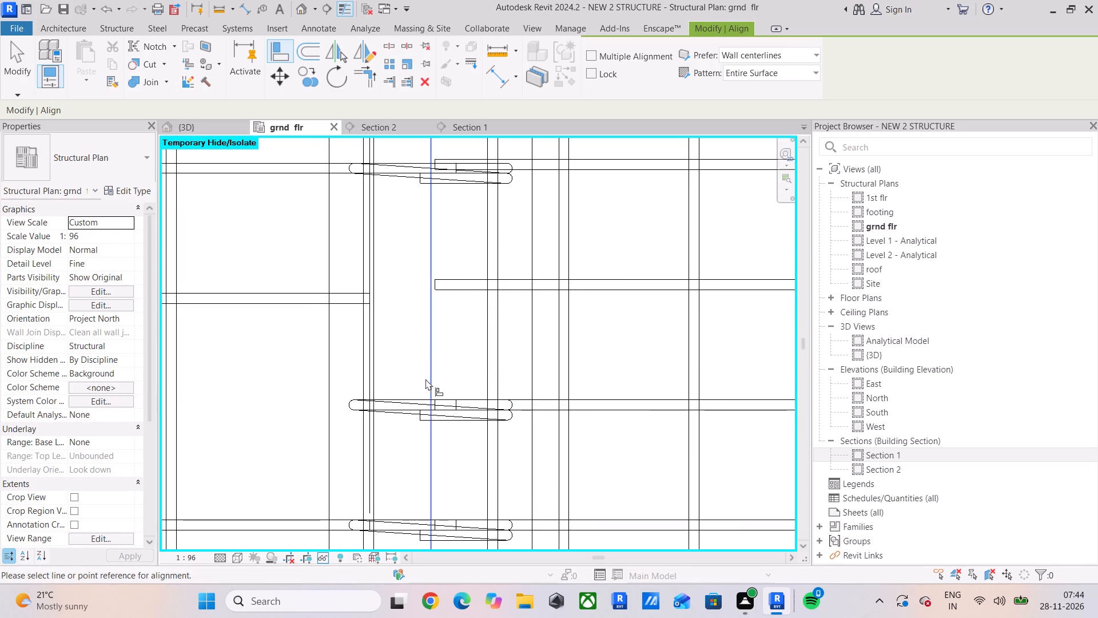
{"action": "left_click", "coordinate": [419, 402]}
{"action": "left_click", "coordinate": [279, 298]}
Align the twelfth west beam stirrup and its adjoining west slab bar with the next east slab bar to the north.
{"action": "middle_click_drag", "start_coordinate": [437, 280], "coordinate": [436, 330]}
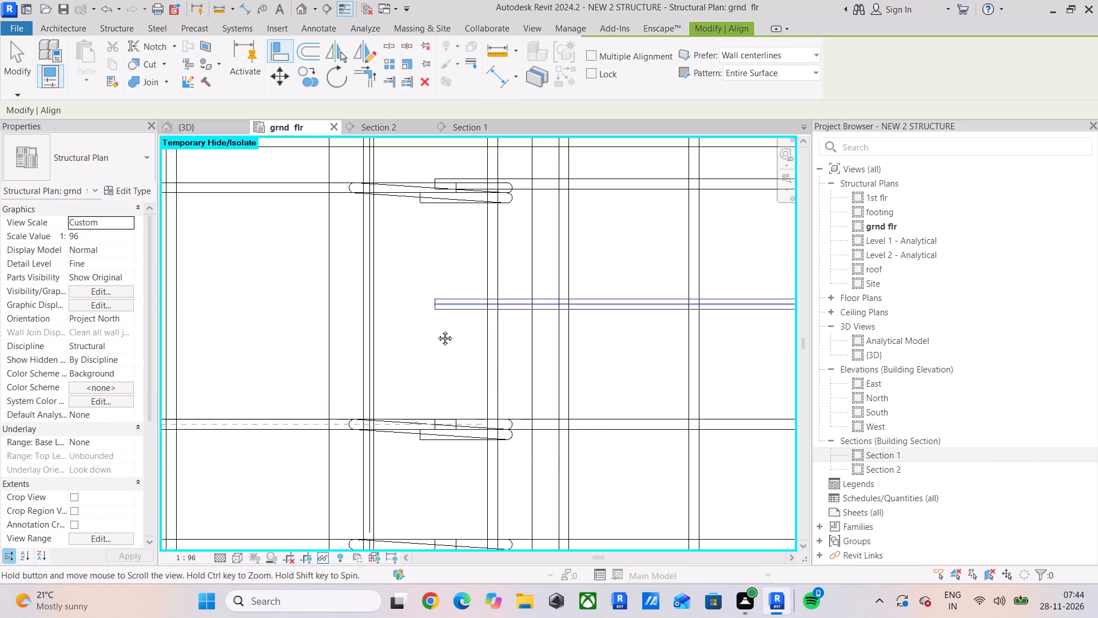
{"action": "middle_click_drag", "start_coordinate": [436, 330], "coordinate": [436, 391]}
{"action": "left_click", "coordinate": [449, 387]}
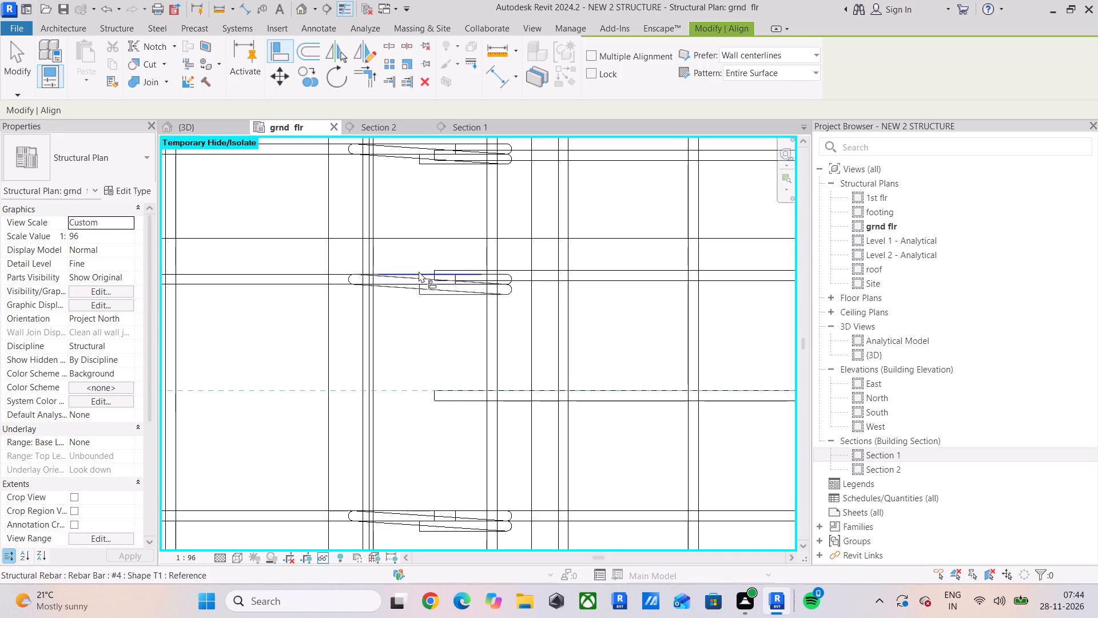
{"action": "left_click", "coordinate": [419, 271]}
{"action": "left_click", "coordinate": [423, 393]}
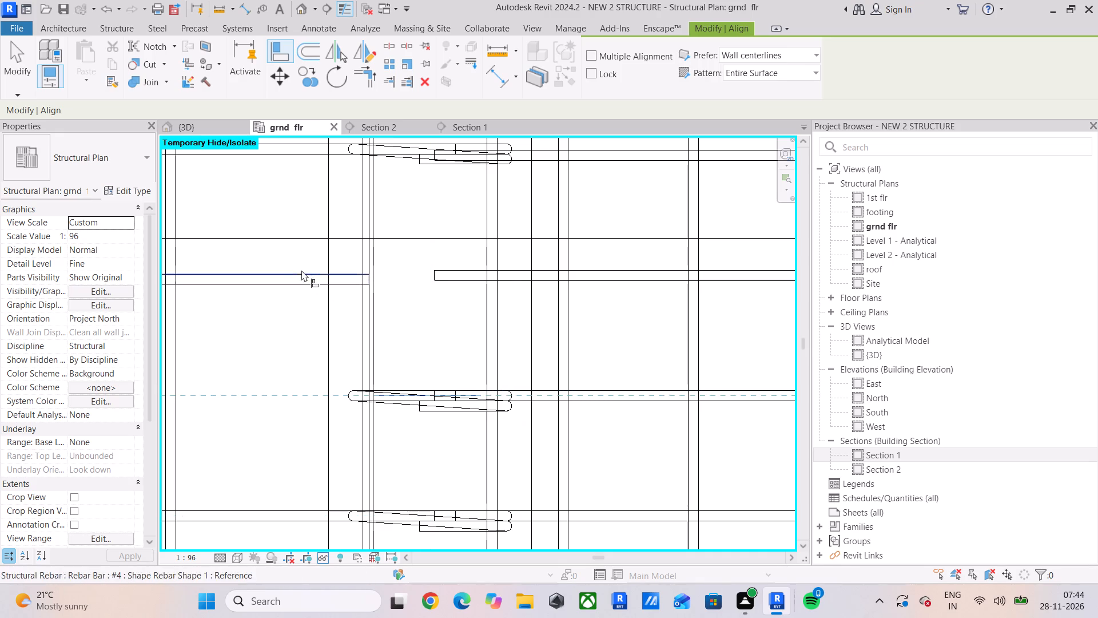
{"action": "left_click", "coordinate": [276, 278]}
Copy the last aligned west beam stirrup and its west slab bar north onto the east slab bar that has no stirrup.
{"action": "scroll", "coordinate": [299, 298], "scroll_direction": "down", "scroll_amount": 2}
{"action": "middle_click_drag", "start_coordinate": [345, 302], "coordinate": [336, 395]}
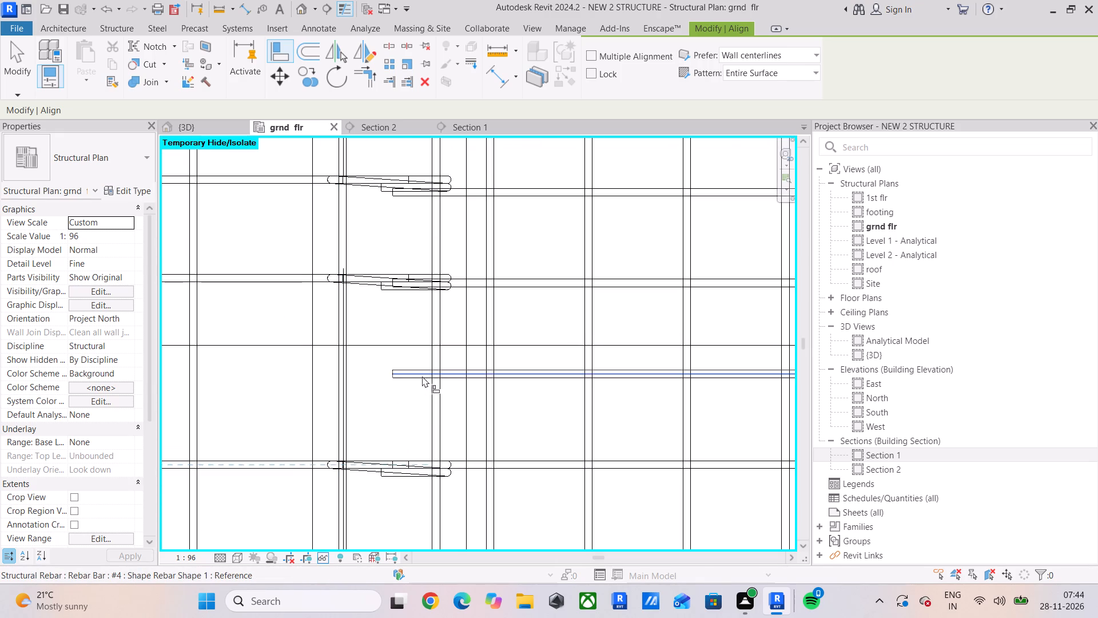
{"action": "scroll", "coordinate": [420, 376], "scroll_direction": "up", "scroll_amount": 4}
{"action": "scroll", "coordinate": [420, 376], "scroll_direction": "down", "scroll_amount": 4}
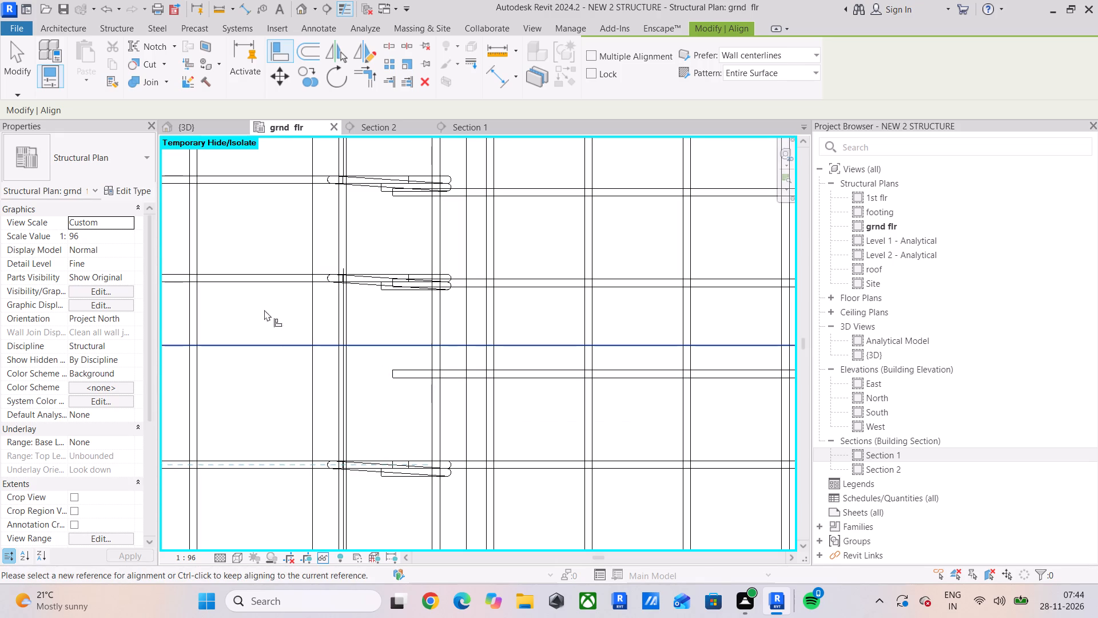
{"action": "left_click", "coordinate": [3, 59]}
{"action": "left_click_drag", "start_coordinate": [277, 414], "coordinate": [249, 487]}
{"action": "scroll", "coordinate": [387, 485], "scroll_direction": "up", "scroll_amount": 4}
{"action": "left_click", "coordinate": [380, 461], "text": "ctrl"}
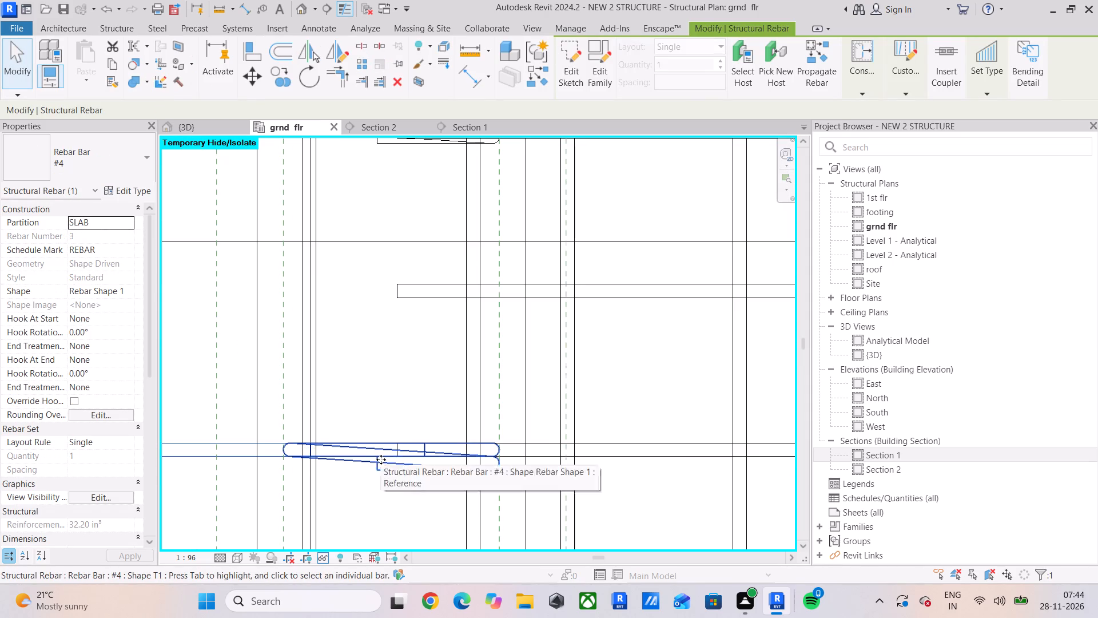
{"action": "left_click", "coordinate": [279, 77]}
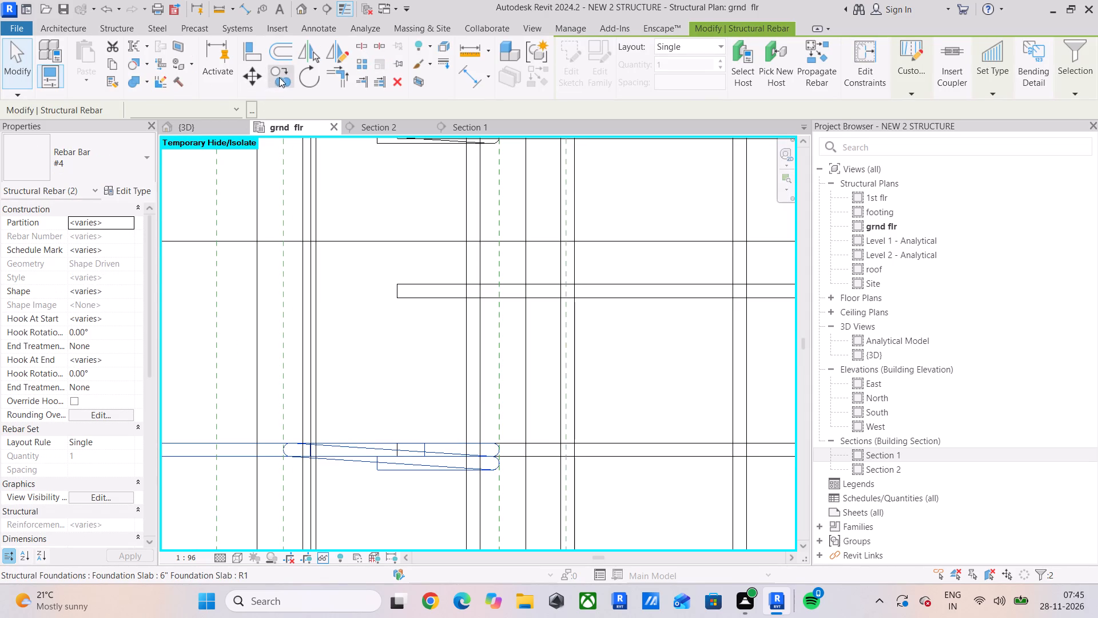
{"action": "scroll", "coordinate": [472, 486], "scroll_direction": "up", "scroll_amount": 4}
{"action": "left_click", "coordinate": [388, 411]}
{"action": "middle_click_drag", "start_coordinate": [396, 267], "coordinate": [367, 505]}
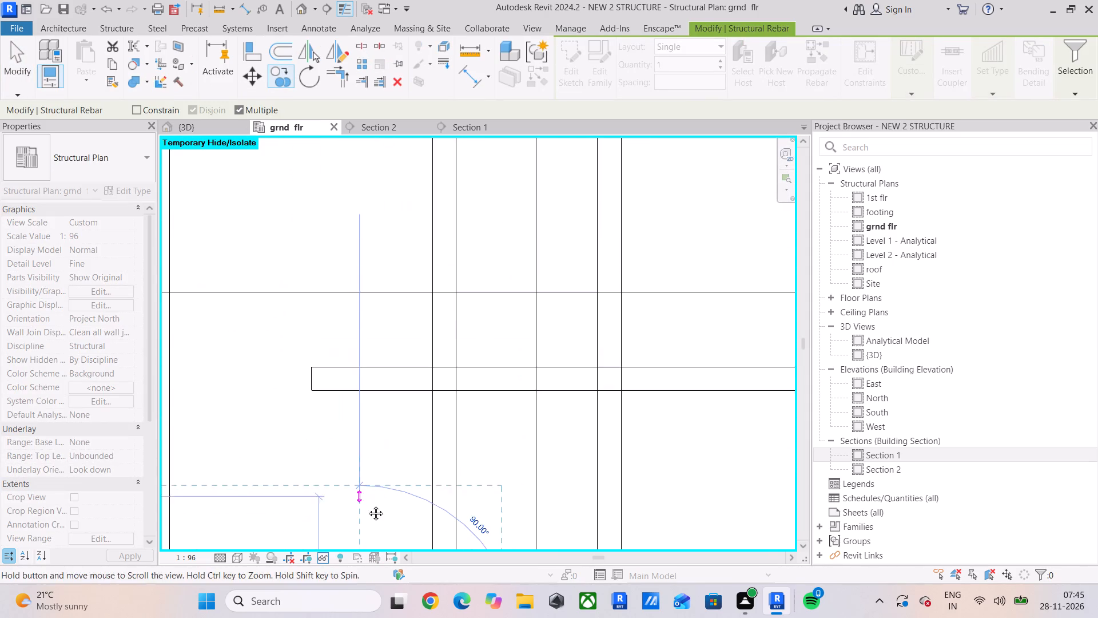
{"action": "middle_click_drag", "start_coordinate": [367, 505], "coordinate": [367, 505]}
{"action": "left_click", "coordinate": [363, 372]}
{"action": "scroll", "coordinate": [363, 372], "scroll_direction": "down", "scroll_amount": 5}
{"action": "middle_click_drag", "start_coordinate": [363, 372], "coordinate": [389, 447]}
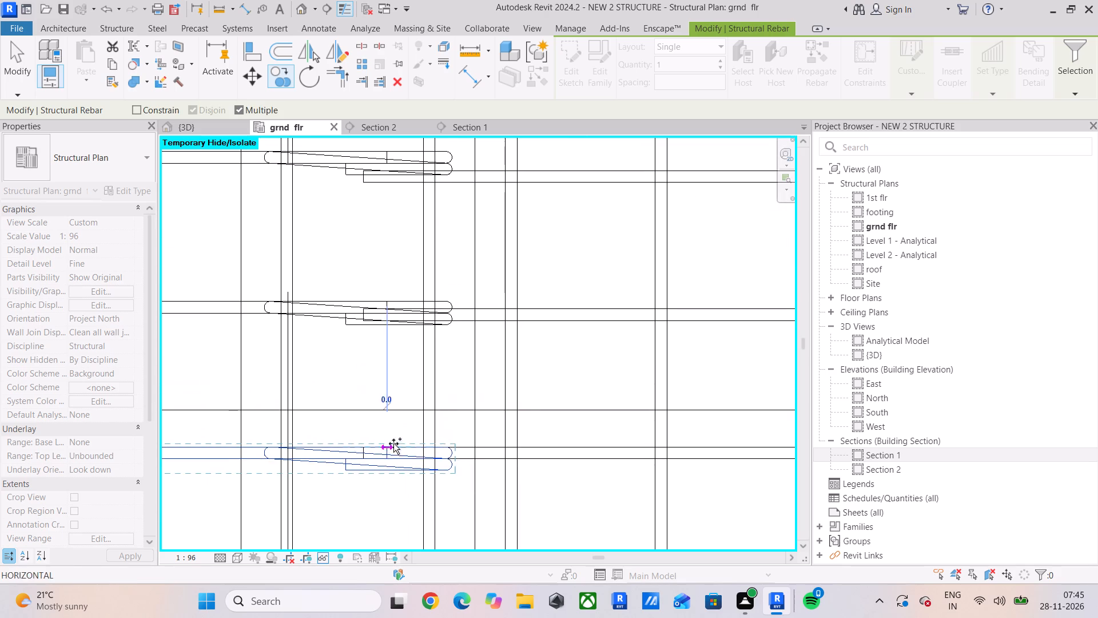
{"action": "key", "text": "Escape"}
Align the next two west beam stirrups north of the copied one, with their west slab bars, to the matching east slab bars.
{"action": "left_click", "coordinate": [257, 58]}
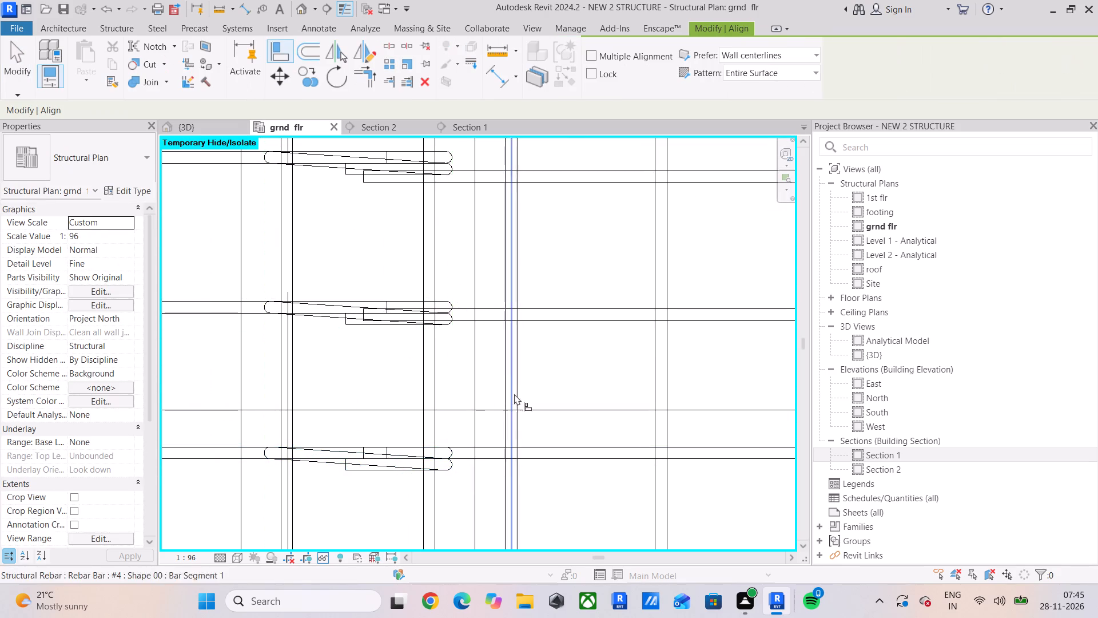
{"action": "scroll", "coordinate": [494, 344], "scroll_direction": "up", "scroll_amount": 4}
{"action": "left_click", "coordinate": [446, 294]}
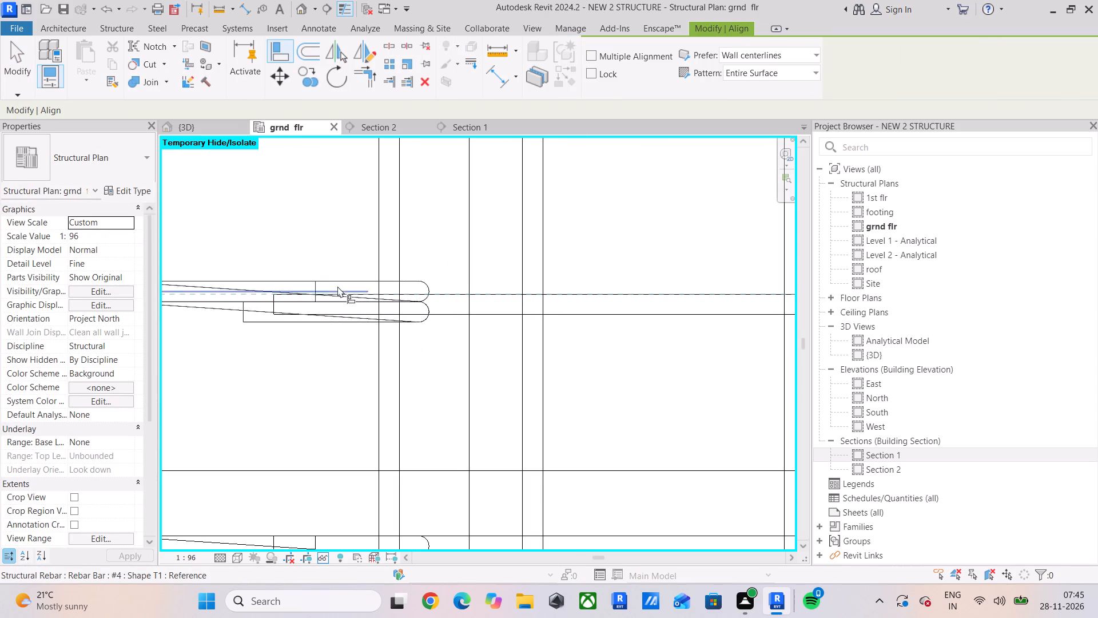
{"action": "left_click", "coordinate": [328, 282]}
{"action": "middle_click_drag", "start_coordinate": [340, 302], "coordinate": [590, 348]}
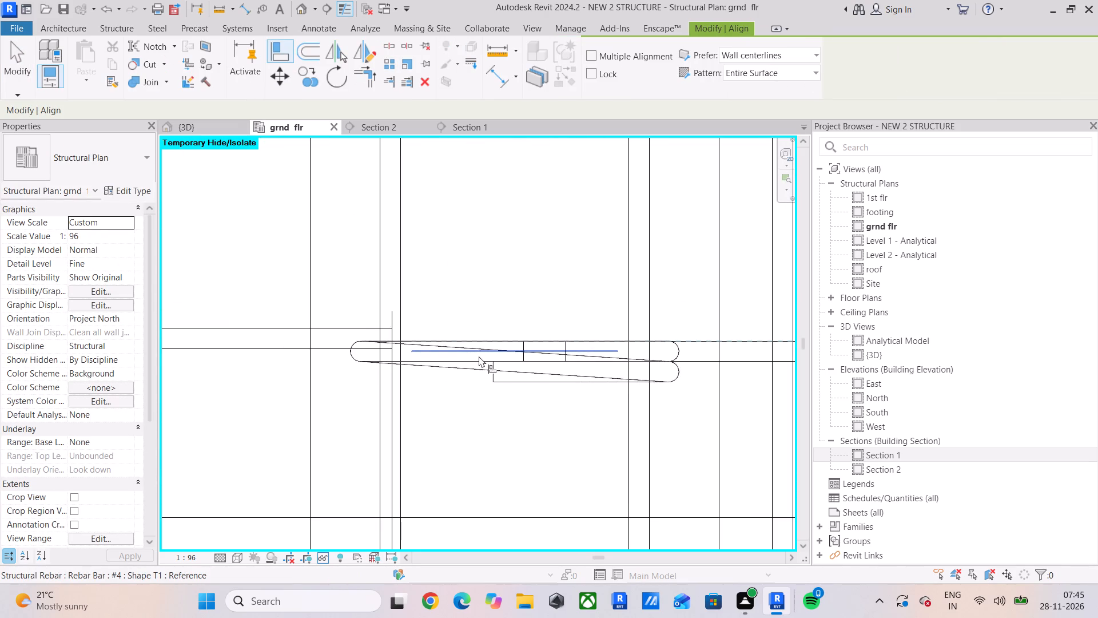
{"action": "left_click", "coordinate": [471, 352]}
{"action": "left_click", "coordinate": [331, 333]}
{"action": "scroll", "coordinate": [395, 326], "scroll_direction": "down", "scroll_amount": 3}
{"action": "middle_click_drag", "start_coordinate": [394, 335], "coordinate": [376, 582]}
{"action": "scroll", "coordinate": [385, 382], "scroll_direction": "down", "scroll_amount": 1}
{"action": "scroll", "coordinate": [502, 437], "scroll_direction": "up", "scroll_amount": 1}
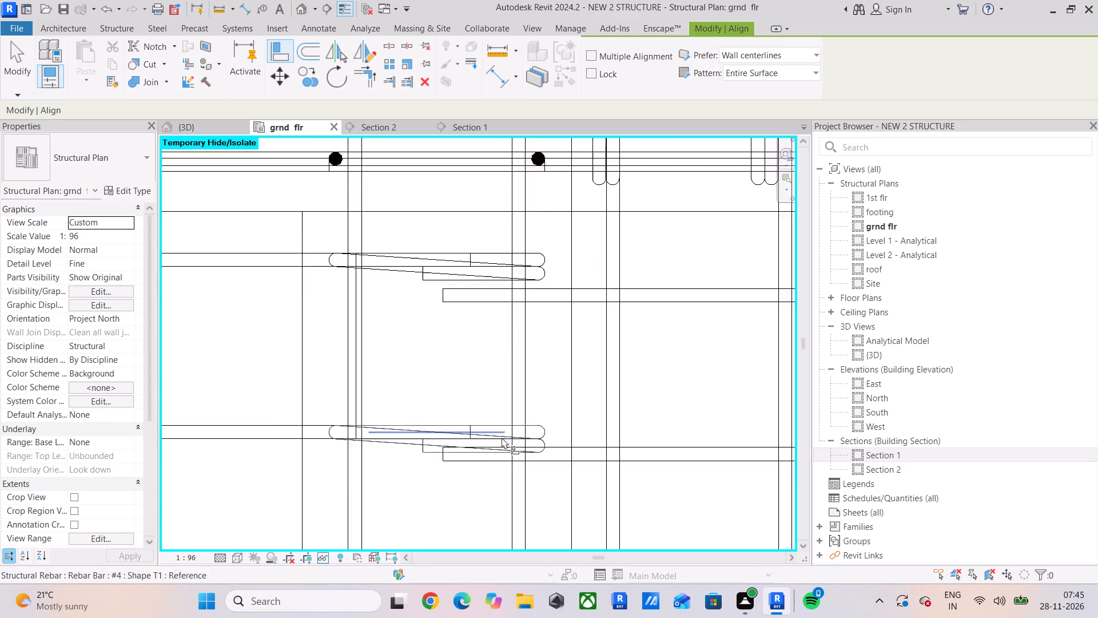
{"action": "scroll", "coordinate": [502, 437], "scroll_direction": "up", "scroll_amount": 2}
{"action": "left_click", "coordinate": [569, 458]}
{"action": "left_click", "coordinate": [405, 432]}
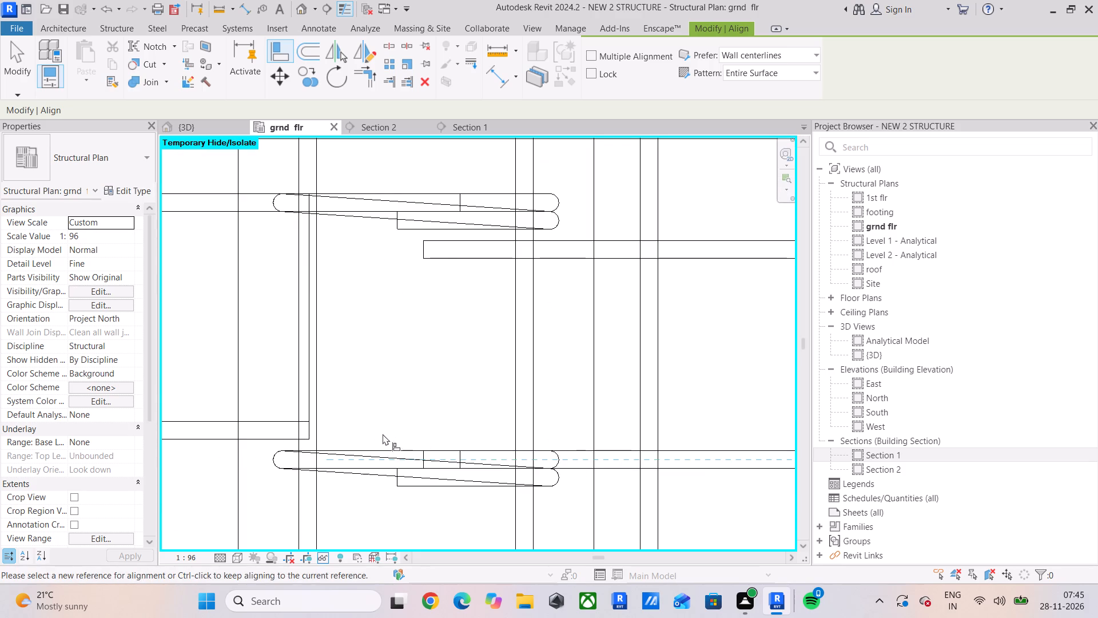
{"action": "left_click_drag", "start_coordinate": [387, 456], "coordinate": [369, 453]}
{"action": "left_click", "coordinate": [251, 430]}
Align the northernmost west beam stirrup and its west slab bar, just below the north beam, with the last east slab bar.
{"action": "middle_click_drag", "start_coordinate": [375, 413], "coordinate": [397, 572]}
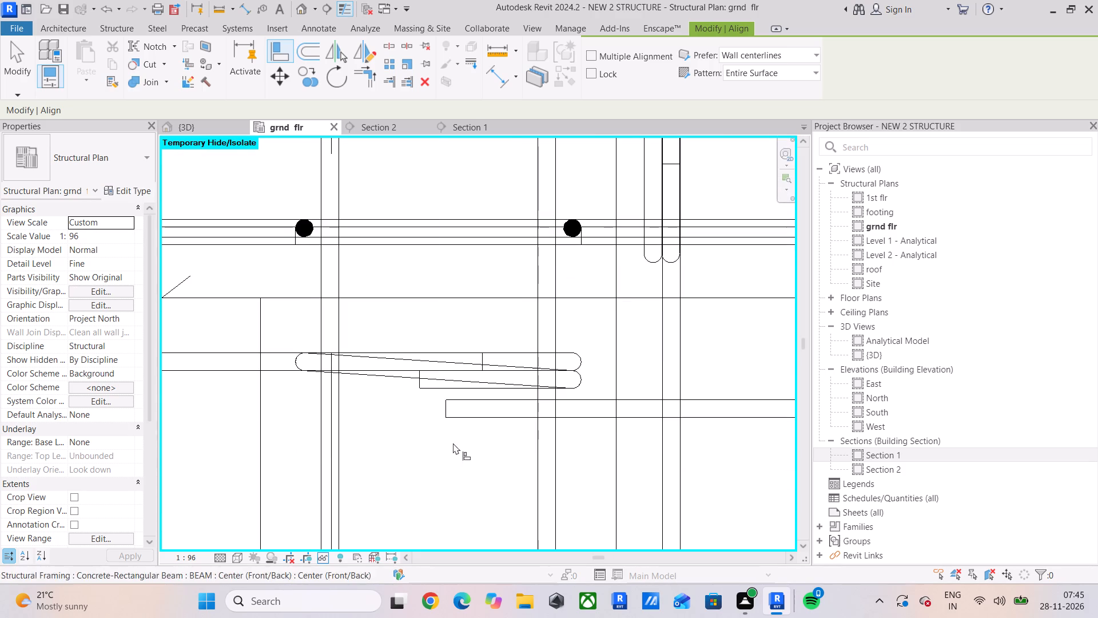
{"action": "left_click", "coordinate": [498, 407]}
{"action": "left_click", "coordinate": [424, 361]}
{"action": "middle_click_drag", "start_coordinate": [425, 362], "coordinate": [520, 397]}
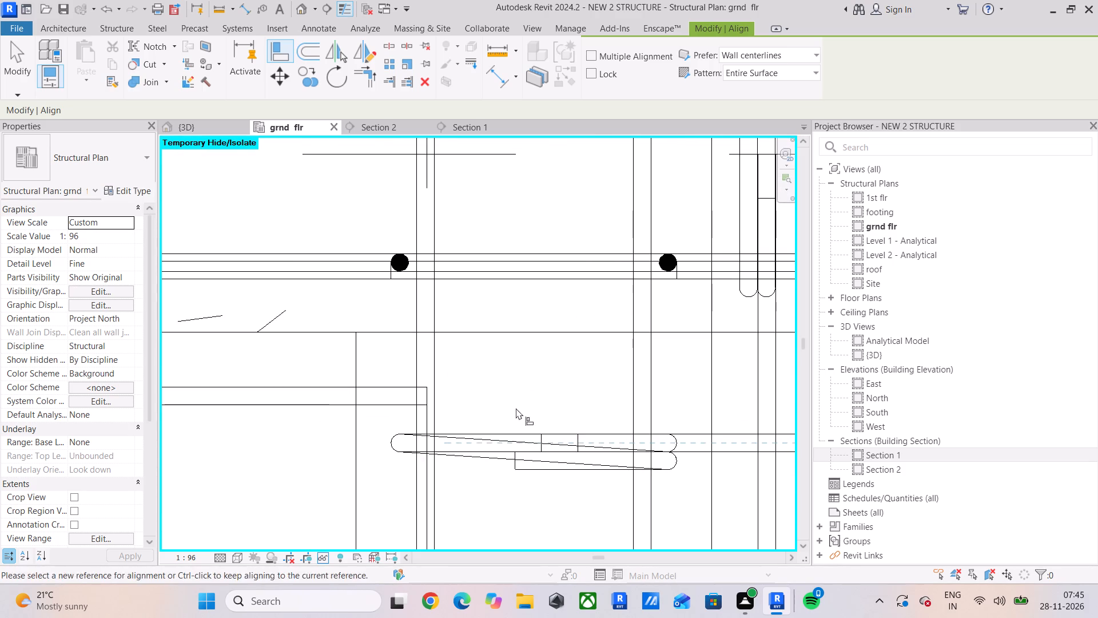
{"action": "left_click", "coordinate": [486, 439]}
{"action": "left_click", "coordinate": [303, 393]}
{"action": "scroll", "coordinate": [357, 422], "scroll_direction": "down", "scroll_amount": 6}
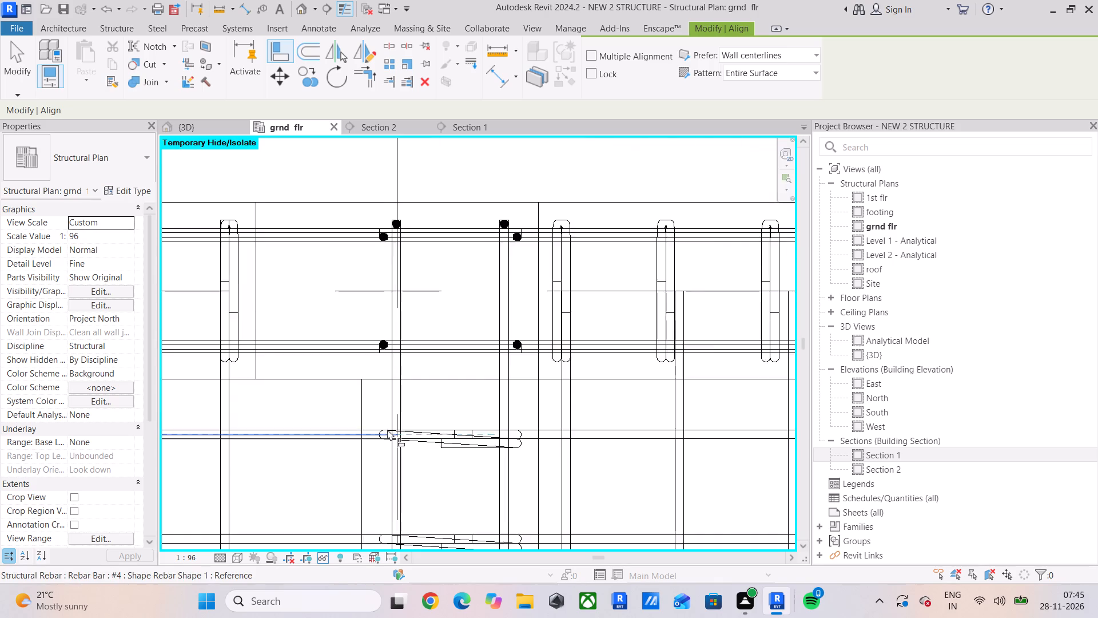
{"action": "scroll", "coordinate": [387, 429], "scroll_direction": "down", "scroll_amount": 3}
{"action": "middle_click_drag", "start_coordinate": [437, 429], "coordinate": [527, 390]}
{"action": "scroll", "coordinate": [527, 390], "scroll_direction": "up", "scroll_amount": 1}
{"action": "scroll", "coordinate": [527, 390], "scroll_direction": "down", "scroll_amount": 4}
{"action": "scroll", "coordinate": [582, 417], "scroll_direction": "down", "scroll_amount": 3}
{"action": "middle_click_drag", "start_coordinate": [582, 418], "coordinate": [404, 405]}
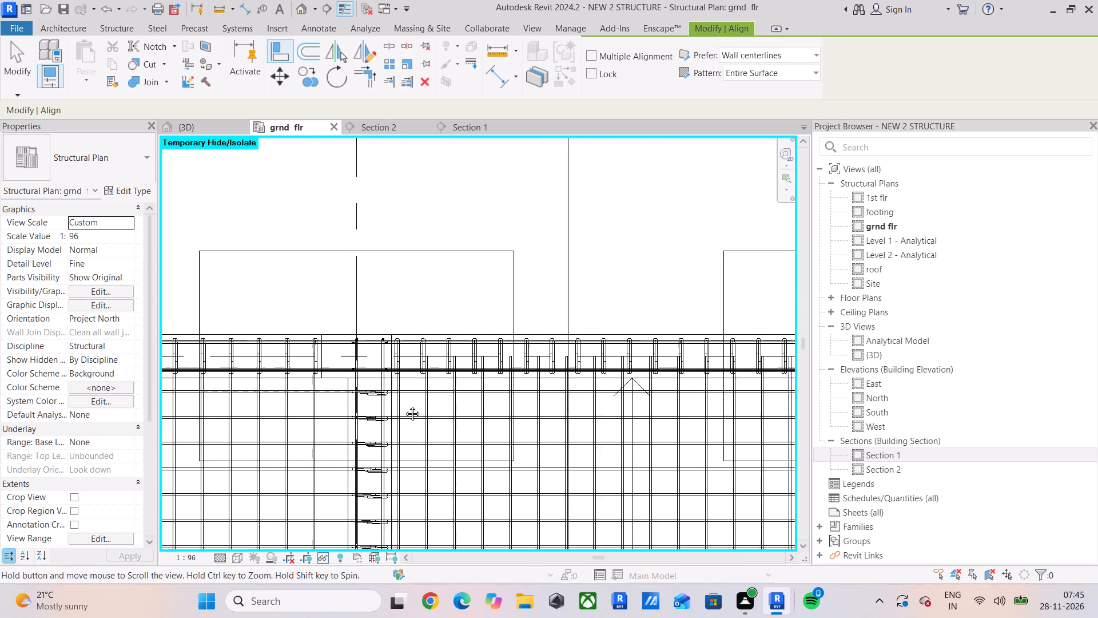
{"action": "middle_click_drag", "start_coordinate": [404, 405], "coordinate": [399, 403]}
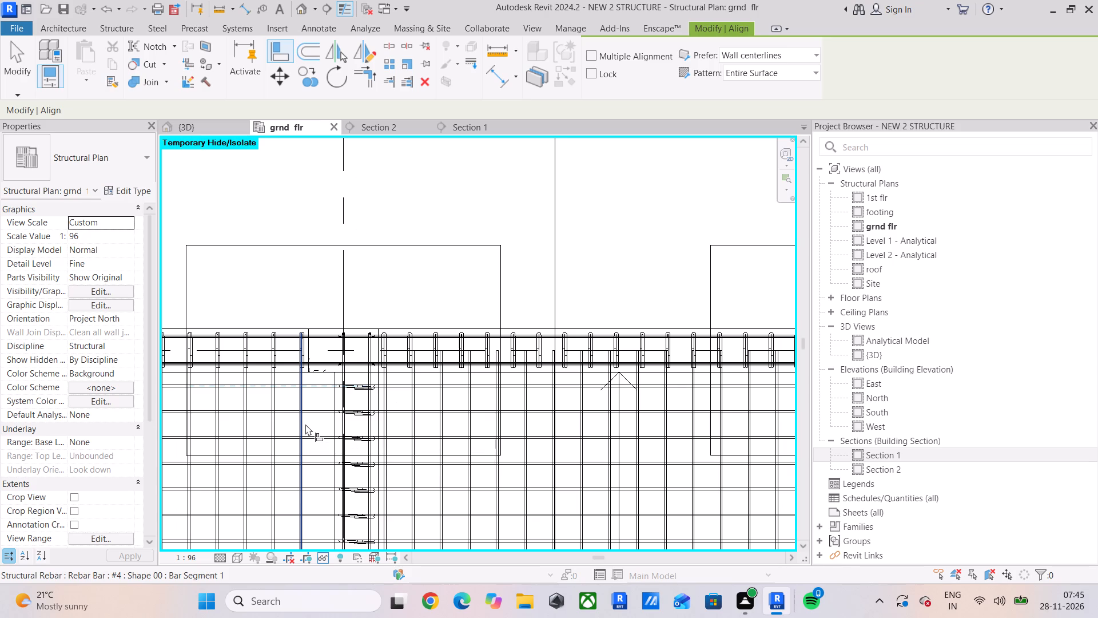
{"action": "left_click", "coordinate": [13, 67]}
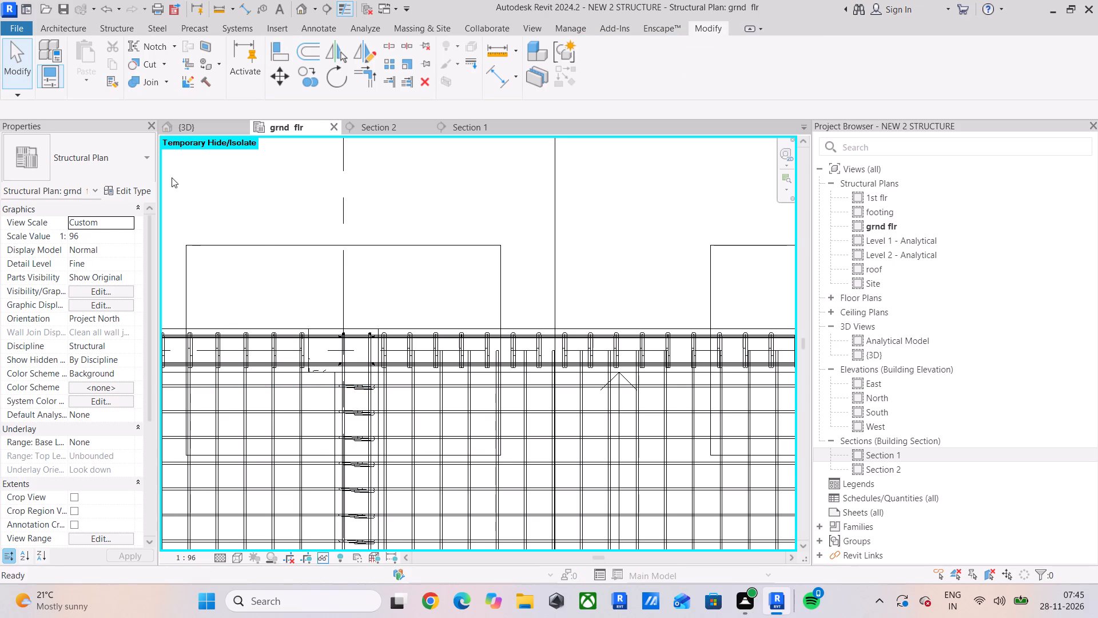
Align the west edge of the north beam's westernmost stirrup with the west edge of the first slab bar below it.
{"action": "scroll", "coordinate": [288, 256], "scroll_direction": "down", "scroll_amount": 9}
{"action": "scroll", "coordinate": [364, 386], "scroll_direction": "up", "scroll_amount": 10}
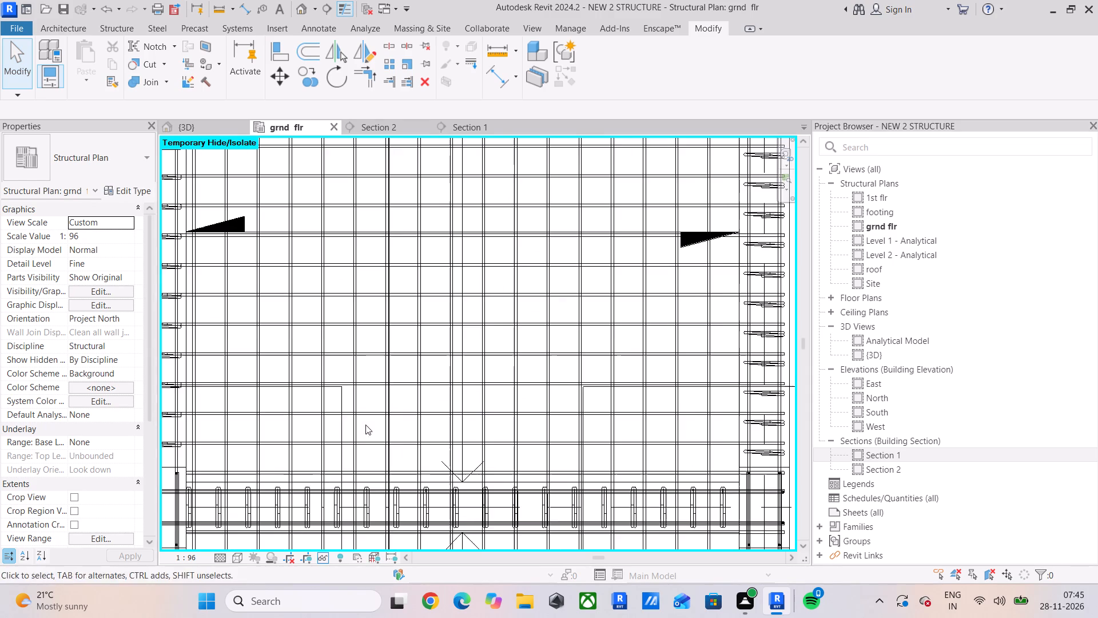
{"action": "middle_click_drag", "start_coordinate": [320, 486], "coordinate": [409, 303]}
{"action": "scroll", "coordinate": [341, 352], "scroll_direction": "up", "scroll_amount": 6}
{"action": "scroll", "coordinate": [281, 282], "scroll_direction": "up", "scroll_amount": 1}
{"action": "scroll", "coordinate": [281, 281], "scroll_direction": "down", "scroll_amount": 6}
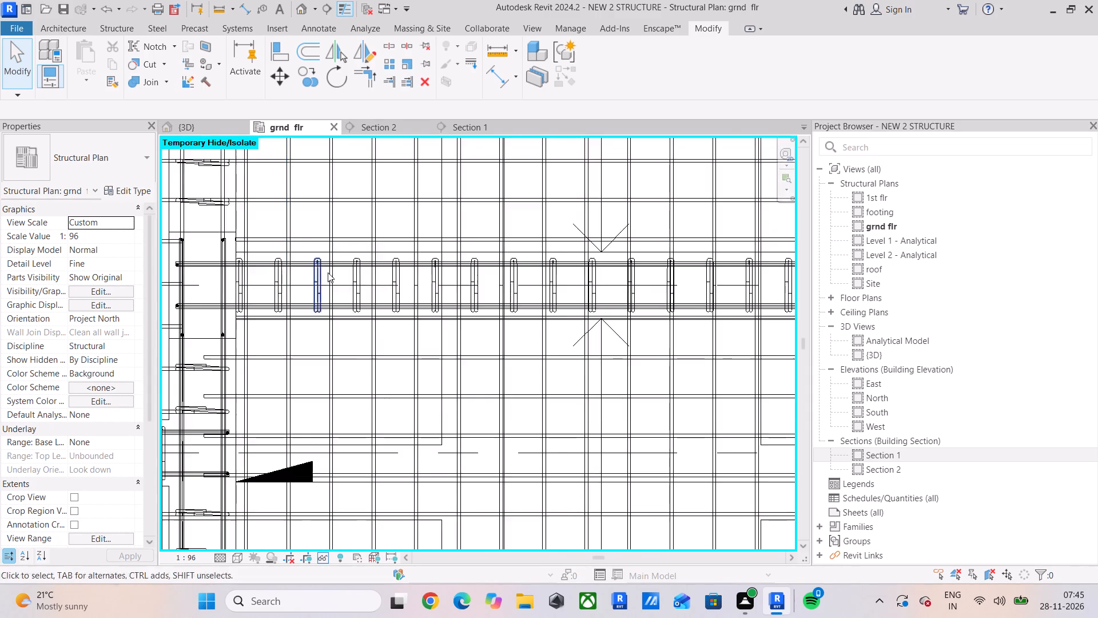
{"action": "scroll", "coordinate": [328, 272], "scroll_direction": "down", "scroll_amount": 4}
{"action": "middle_click_drag", "start_coordinate": [404, 282], "coordinate": [385, 450]}
{"action": "left_click", "coordinate": [283, 43]}
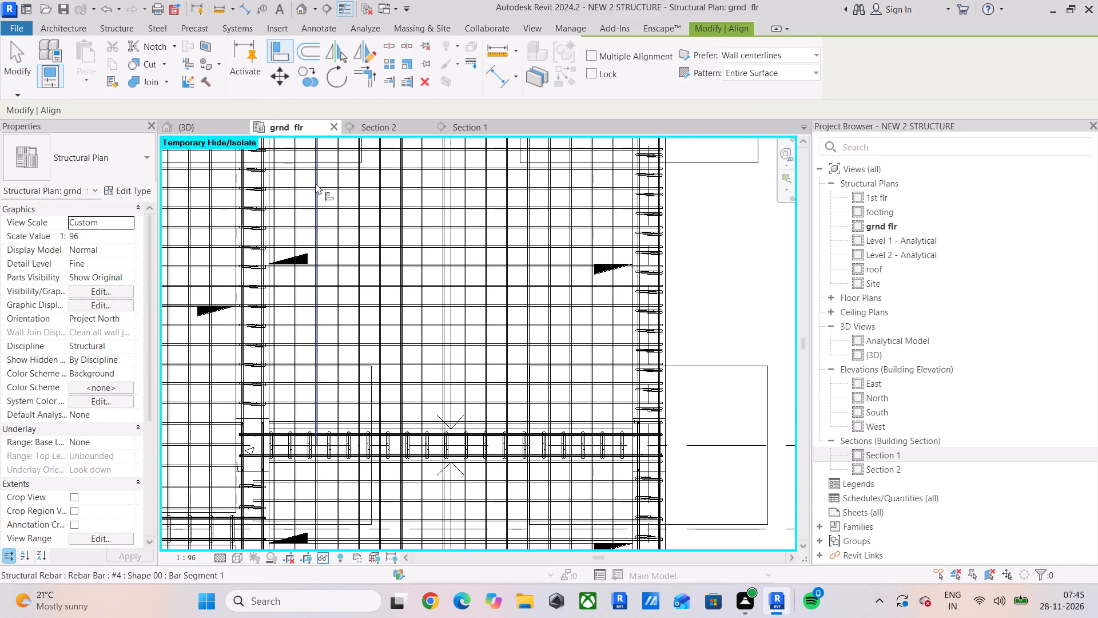
{"action": "middle_click_drag", "start_coordinate": [316, 184], "coordinate": [323, 393]}
{"action": "scroll", "coordinate": [305, 290], "scroll_direction": "up", "scroll_amount": 11}
{"action": "scroll", "coordinate": [240, 279], "scroll_direction": "up", "scroll_amount": 5}
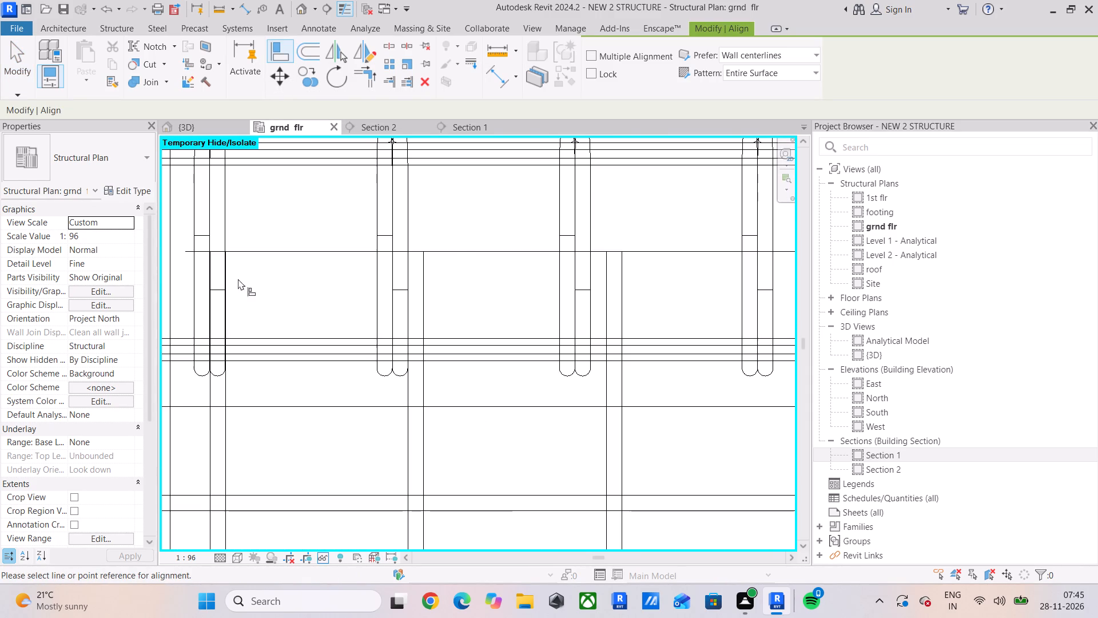
{"action": "left_click", "coordinate": [229, 430]}
{"action": "left_click", "coordinate": [190, 239]}
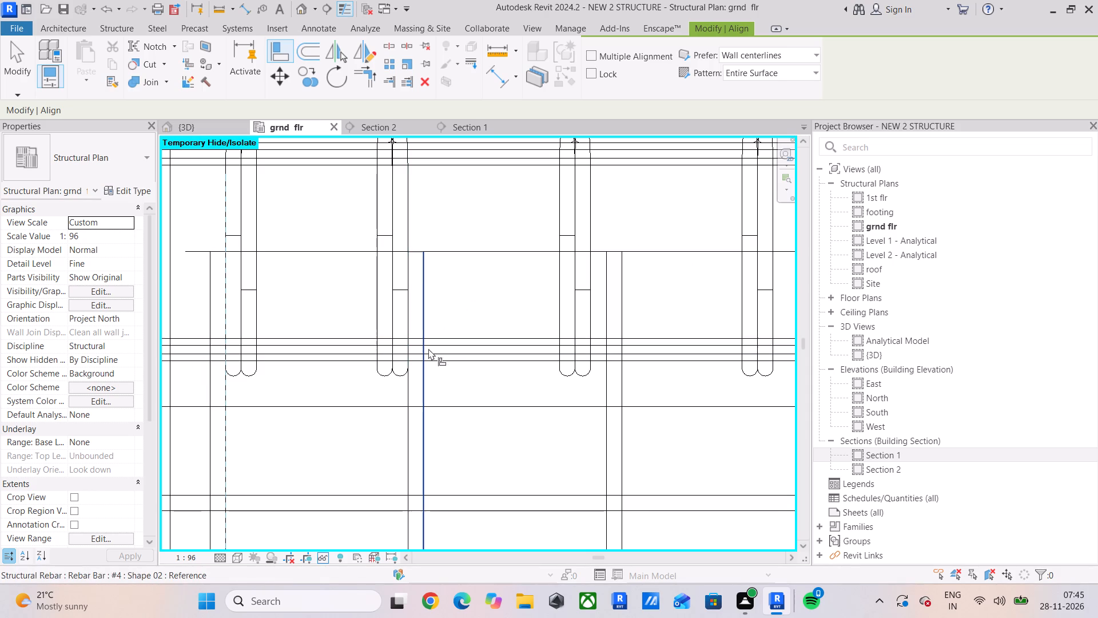
{"action": "left_click", "coordinate": [206, 289]}
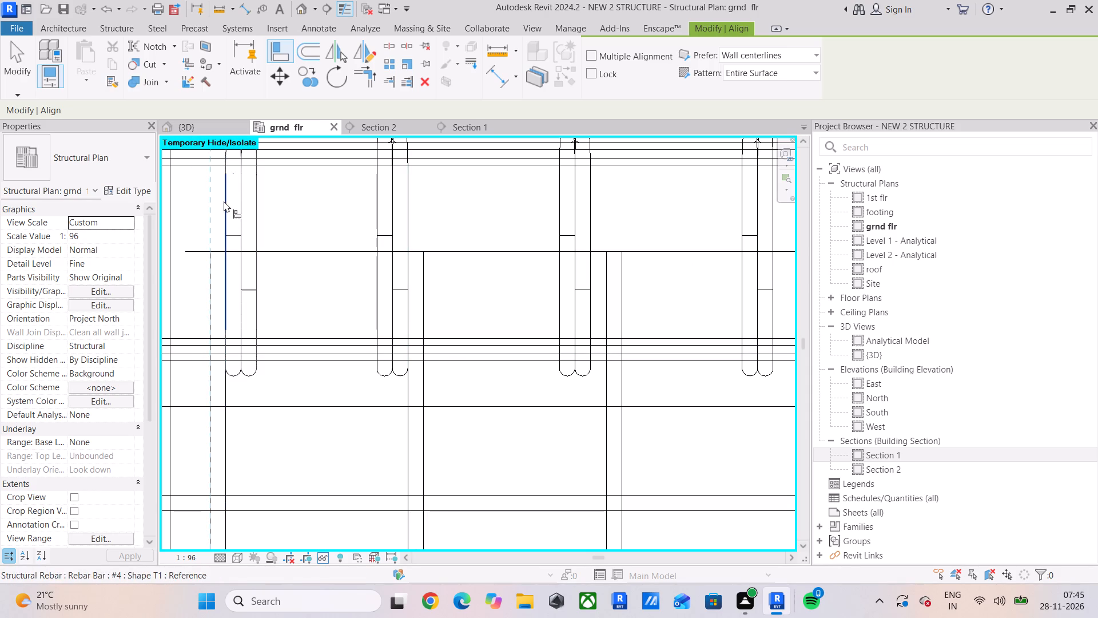
{"action": "left_click", "coordinate": [223, 199]}
Align the second to fifth north beam stirrups from the west with the west edges of the next four slab bars.
{"action": "left_click", "coordinate": [404, 421]}
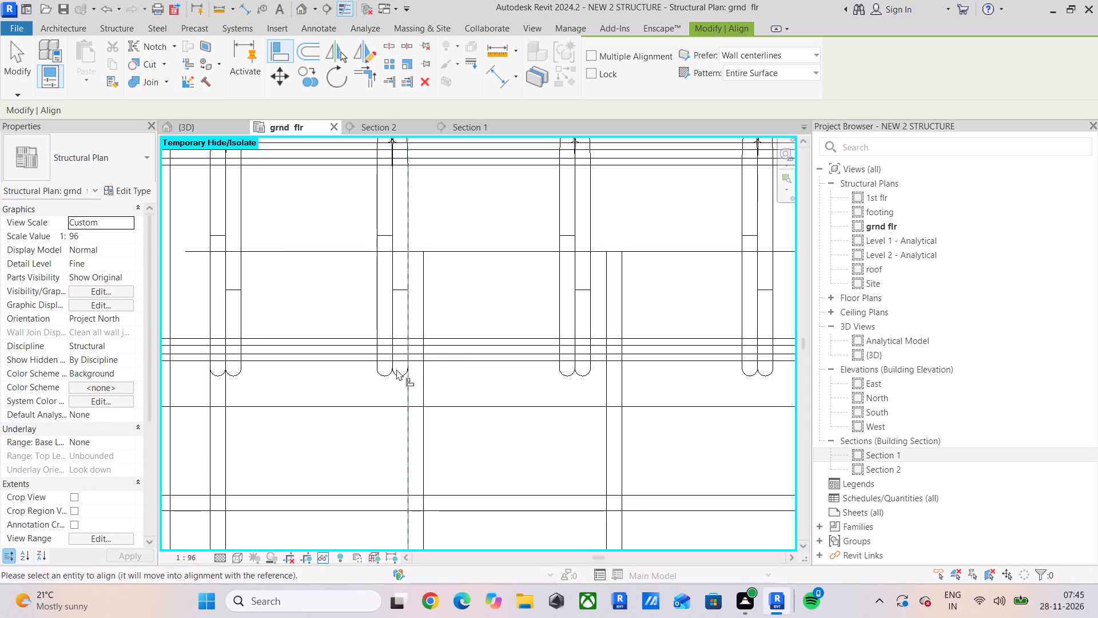
{"action": "left_click", "coordinate": [376, 278]}
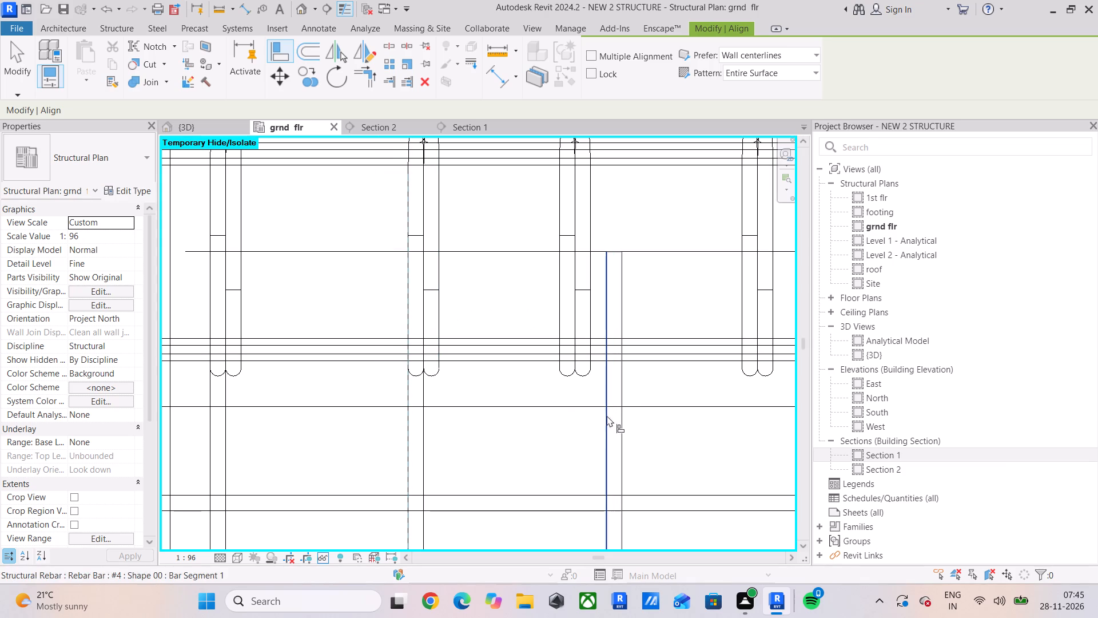
{"action": "left_click", "coordinate": [604, 425]}
{"action": "left_click", "coordinate": [559, 274]}
{"action": "middle_click_drag", "start_coordinate": [596, 292], "coordinate": [257, 322]}
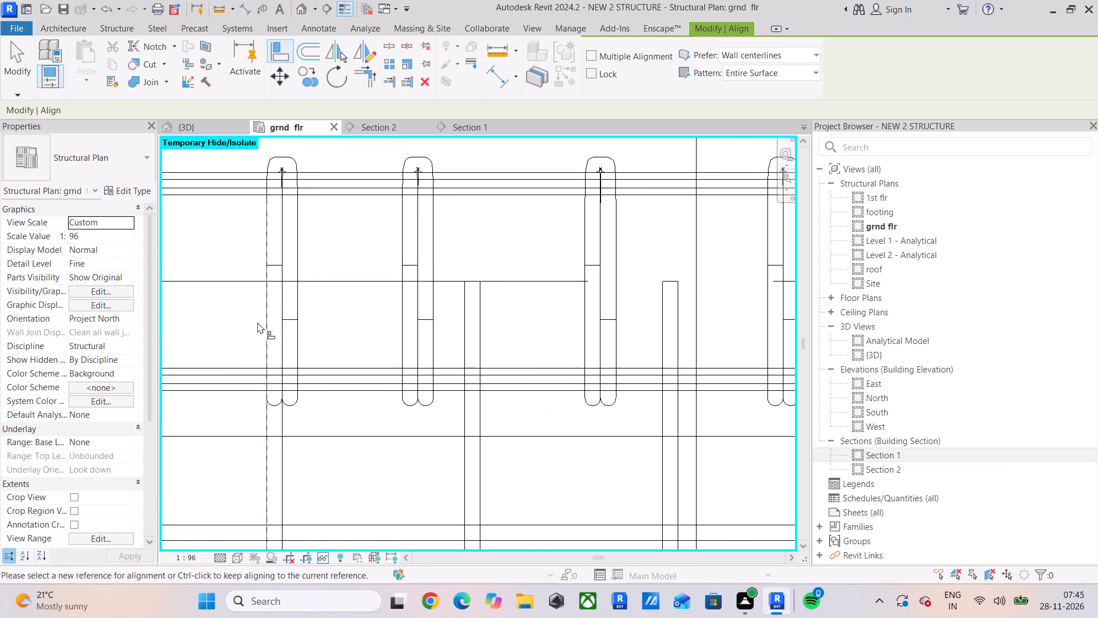
{"action": "left_click", "coordinate": [460, 303]}
{"action": "left_click", "coordinate": [403, 288]}
{"action": "middle_click_drag", "start_coordinate": [614, 312], "coordinate": [352, 298]}
{"action": "left_click", "coordinate": [402, 300]}
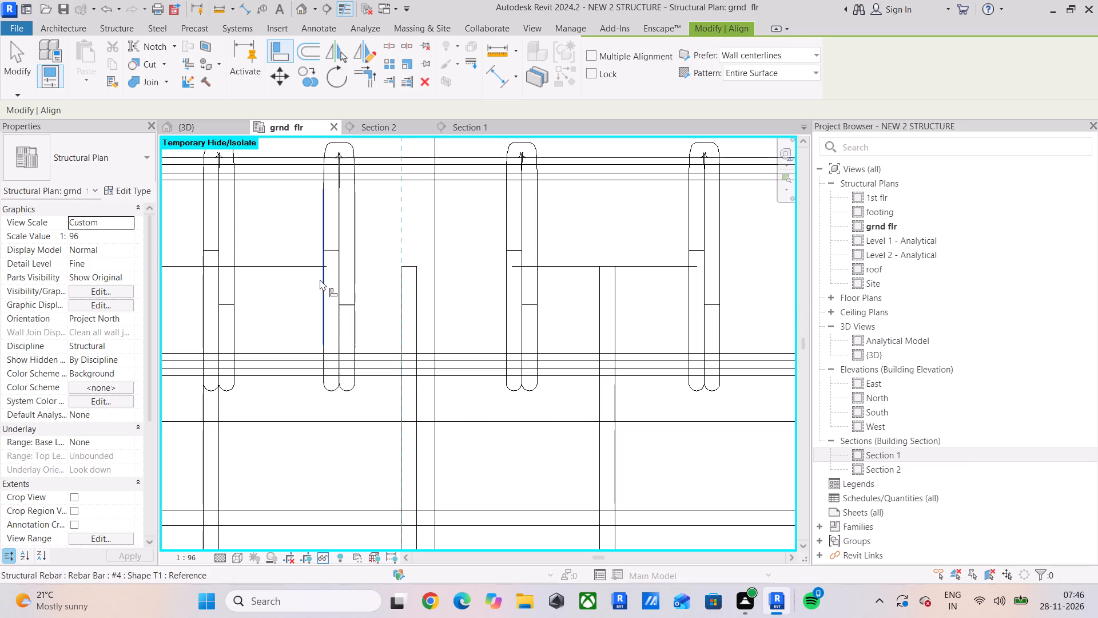
{"action": "left_click", "coordinate": [320, 279]}
Align the sixth to ninth north beam stirrups with the west edges of the next four slab bars to the east.
{"action": "scroll", "coordinate": [332, 286], "scroll_direction": "down", "scroll_amount": 5}
{"action": "middle_click_drag", "start_coordinate": [376, 297], "coordinate": [234, 298]}
{"action": "scroll", "coordinate": [309, 297], "scroll_direction": "up", "scroll_amount": 5}
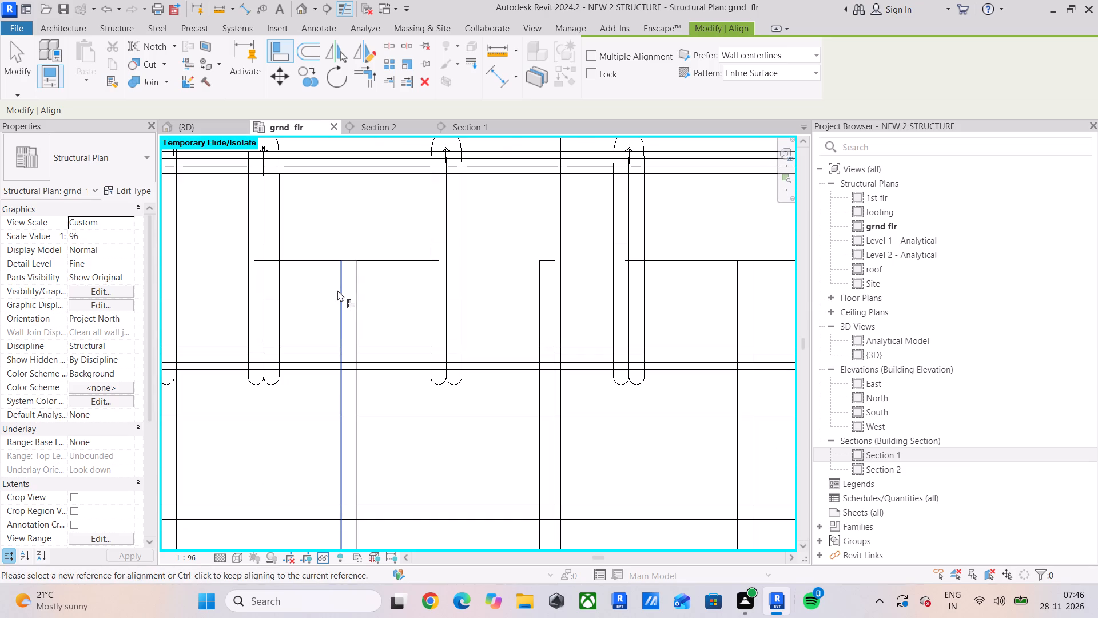
{"action": "left_click_drag", "start_coordinate": [337, 290], "coordinate": [332, 292]}
{"action": "left_click", "coordinate": [246, 265]}
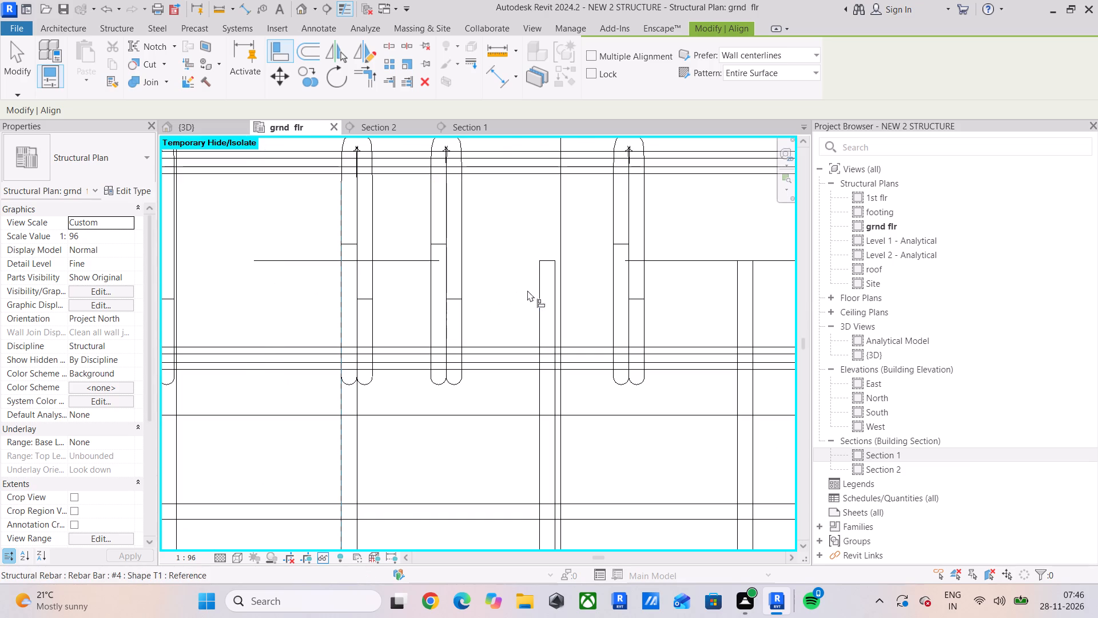
{"action": "left_click_drag", "start_coordinate": [538, 290], "coordinate": [530, 293]}
{"action": "left_click", "coordinate": [431, 272]}
{"action": "middle_click_drag", "start_coordinate": [484, 300], "coordinate": [165, 335]}
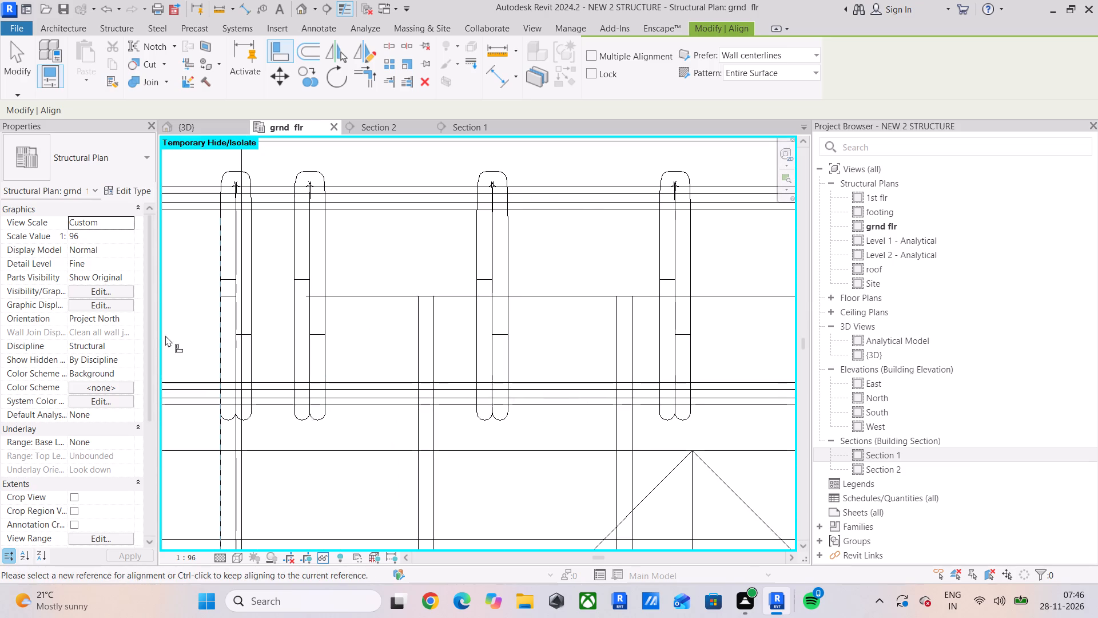
{"action": "left_click", "coordinate": [416, 327]}
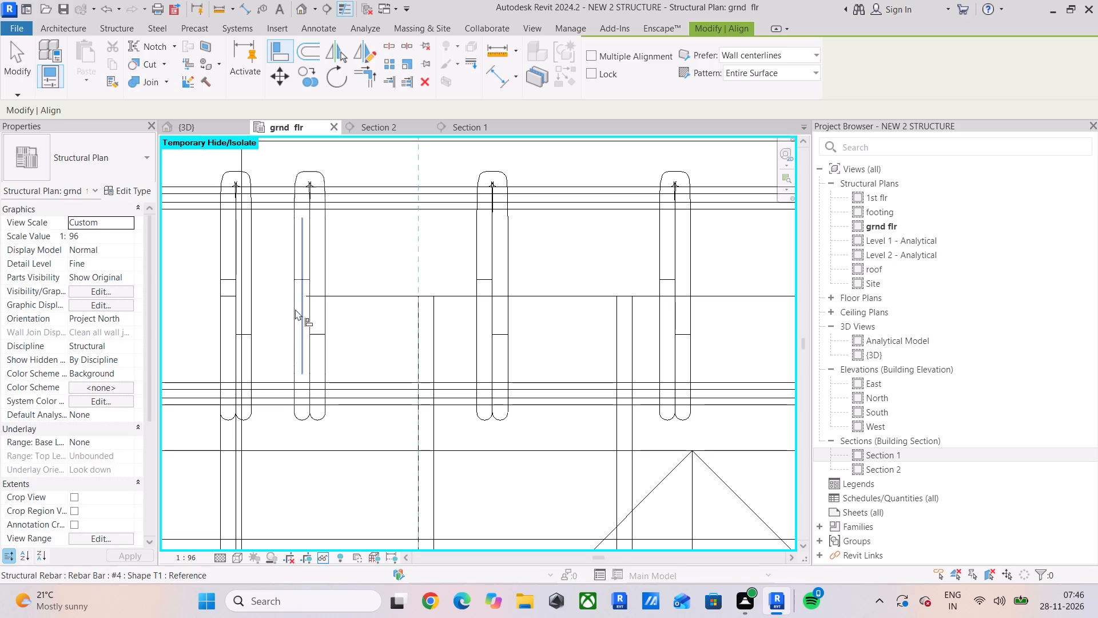
{"action": "left_click", "coordinate": [293, 307]}
{"action": "left_click", "coordinate": [615, 341]}
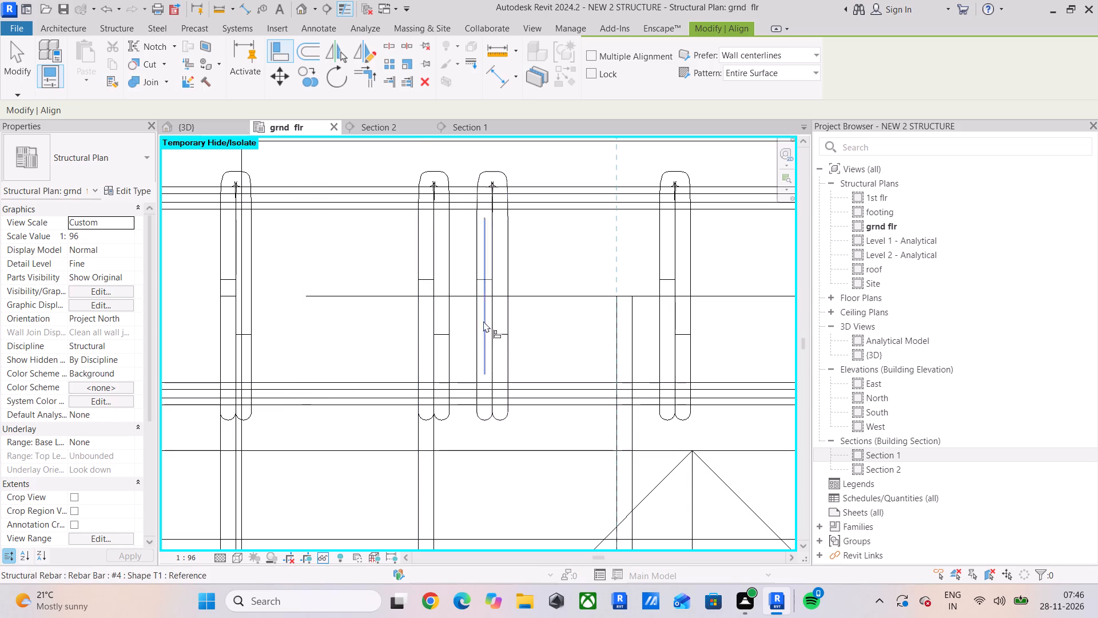
{"action": "left_click", "coordinate": [476, 315]}
Align the tenth and twelfth north beam stirrups with the next two slab bars, skipping the eleventh stirrup between them.
{"action": "middle_click_drag", "start_coordinate": [518, 325], "coordinate": [78, 327]}
{"action": "left_click", "coordinate": [372, 320]}
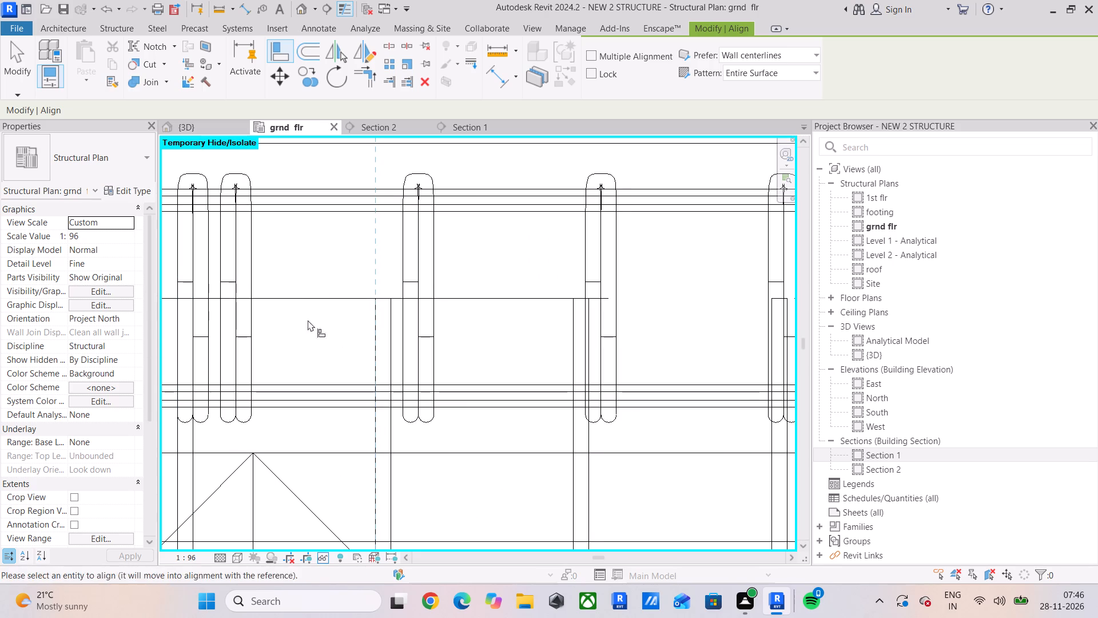
{"action": "left_click", "coordinate": [219, 304]}
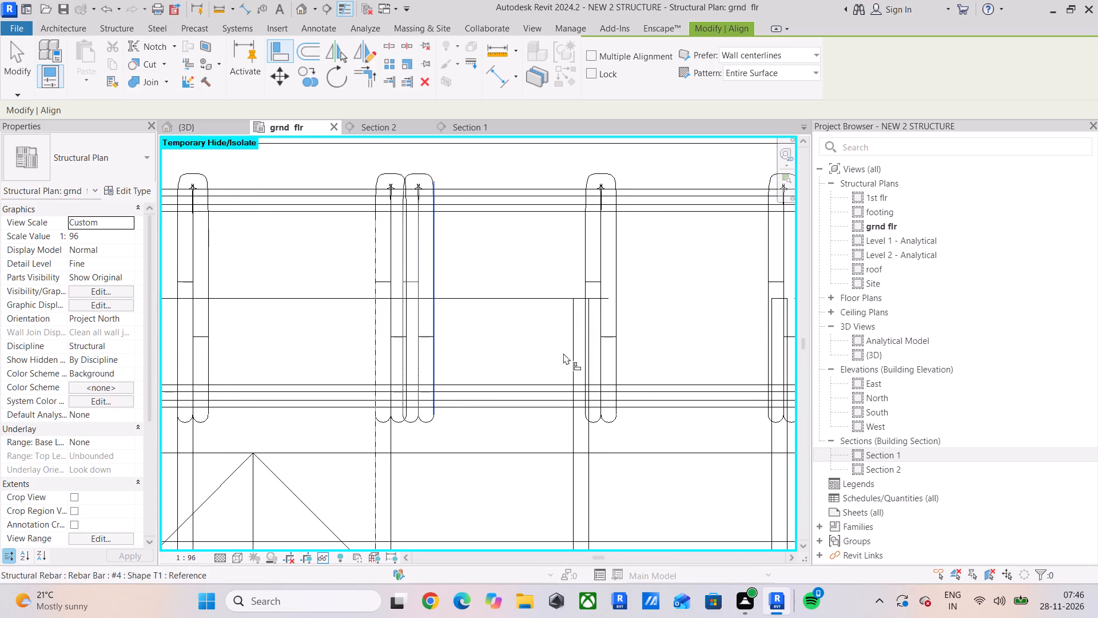
{"action": "left_click", "coordinate": [569, 347]}
{"action": "left_click", "coordinate": [582, 245]}
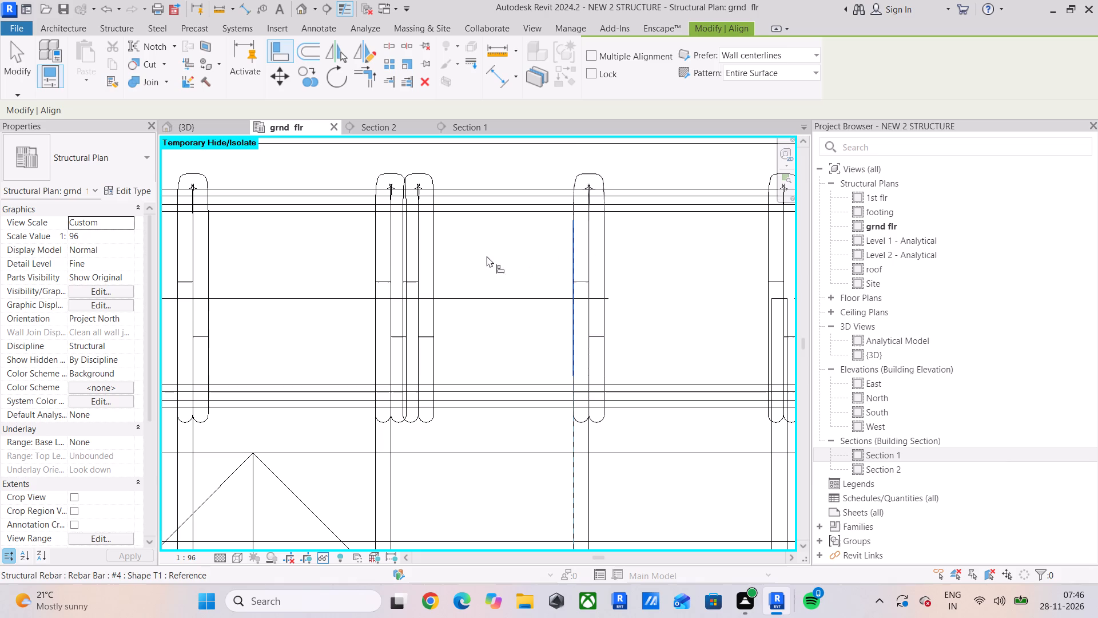
Delete the surplus north beam stirrup that overlaps the tenth one and has no matching slab bar.
{"action": "key", "text": "Escape"}
{"action": "key", "text": "Escape"}
{"action": "key", "text": "Escape"}
{"action": "left_click", "coordinate": [432, 239]}
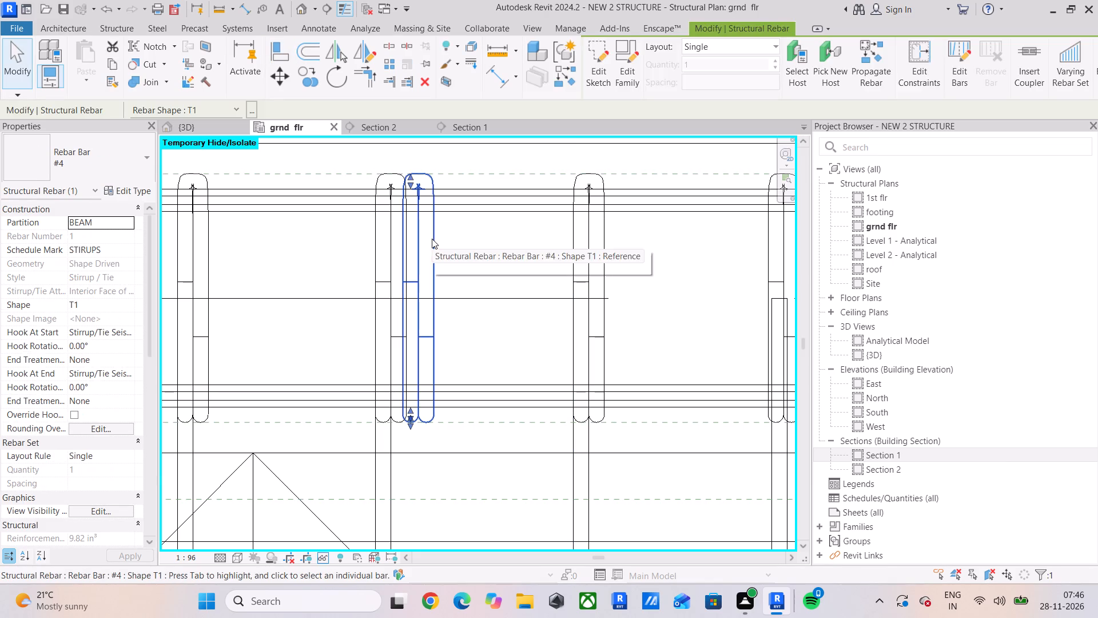
{"action": "key", "text": "Delete"}
Align the next two north beam stirrups to the east with the west edges of their matching slab bars.
{"action": "left_click", "coordinate": [274, 50]}
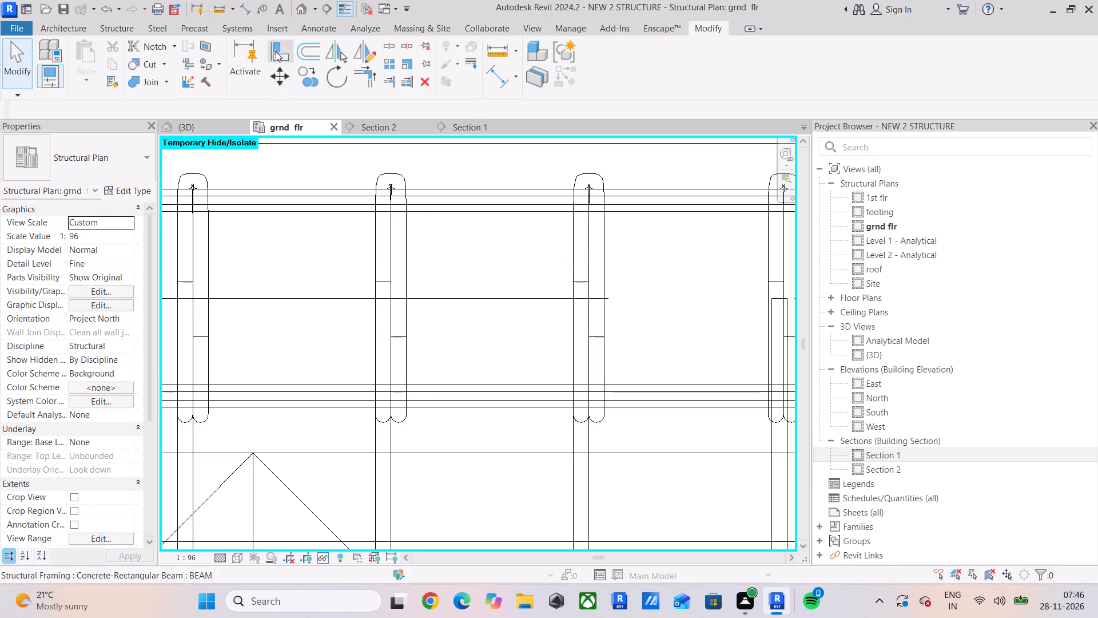
{"action": "scroll", "coordinate": [469, 262], "scroll_direction": "down", "scroll_amount": 4}
{"action": "middle_click_drag", "start_coordinate": [462, 264], "coordinate": [149, 282]}
{"action": "scroll", "coordinate": [149, 282], "scroll_direction": "up", "scroll_amount": 5}
{"action": "scroll", "coordinate": [275, 344], "scroll_direction": "up", "scroll_amount": 4}
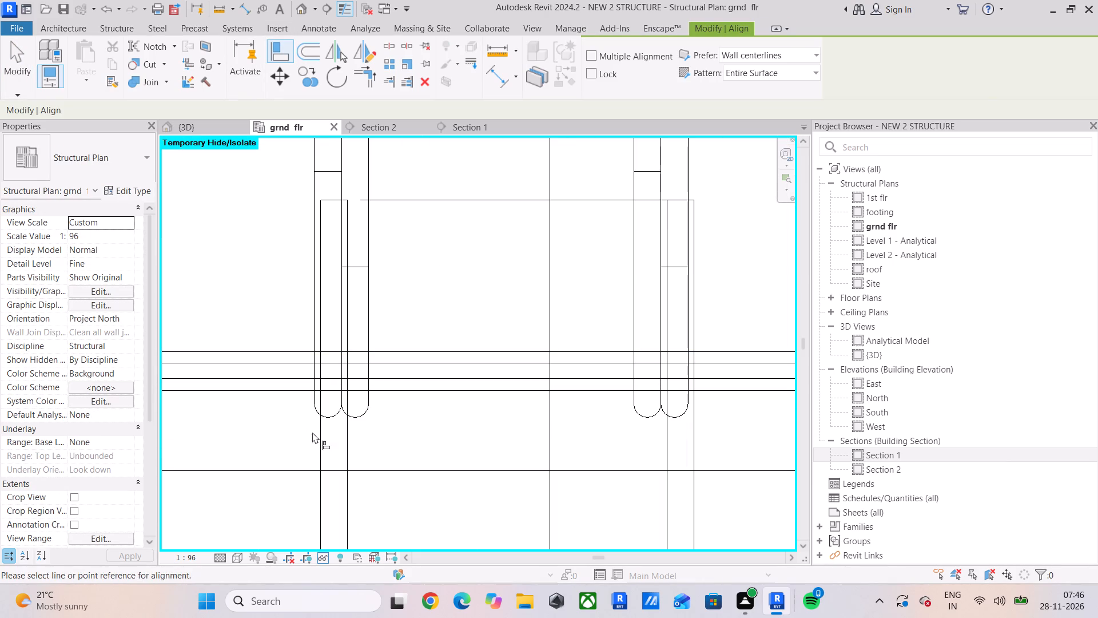
{"action": "left_click", "coordinate": [324, 438]}
{"action": "left_click", "coordinate": [312, 255]}
{"action": "middle_click_drag", "start_coordinate": [449, 329], "coordinate": [53, 209]}
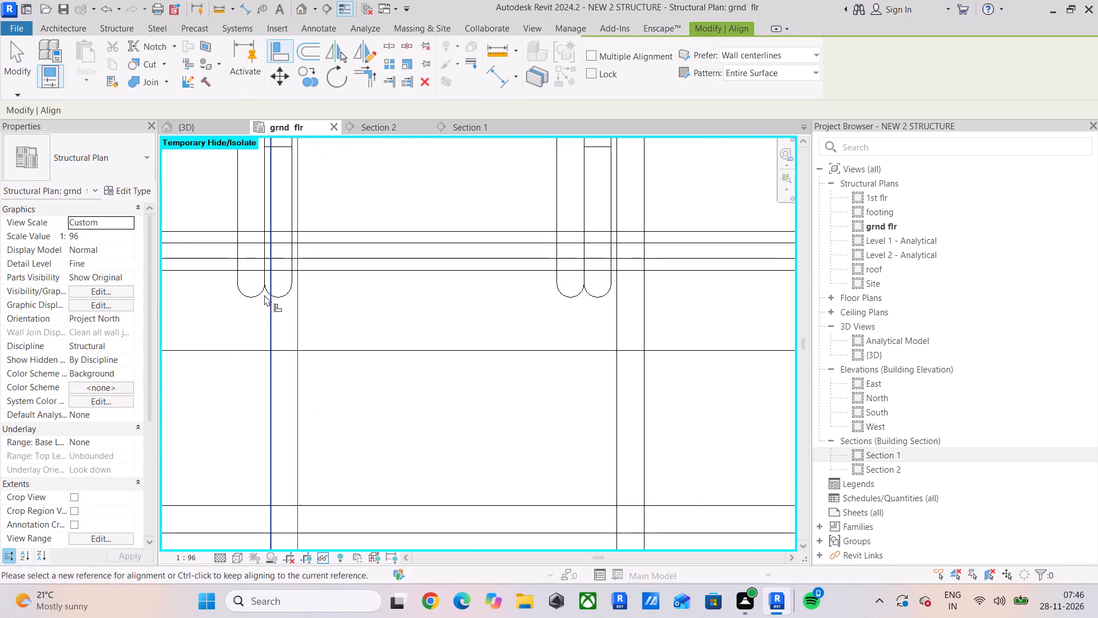
{"action": "left_click", "coordinate": [267, 327]}
{"action": "left_click", "coordinate": [237, 180]}
Align the following three north beam stirrups with the west edges of their slab bars, working toward the northeast column.
{"action": "middle_click_drag", "start_coordinate": [502, 294], "coordinate": [476, 297]}
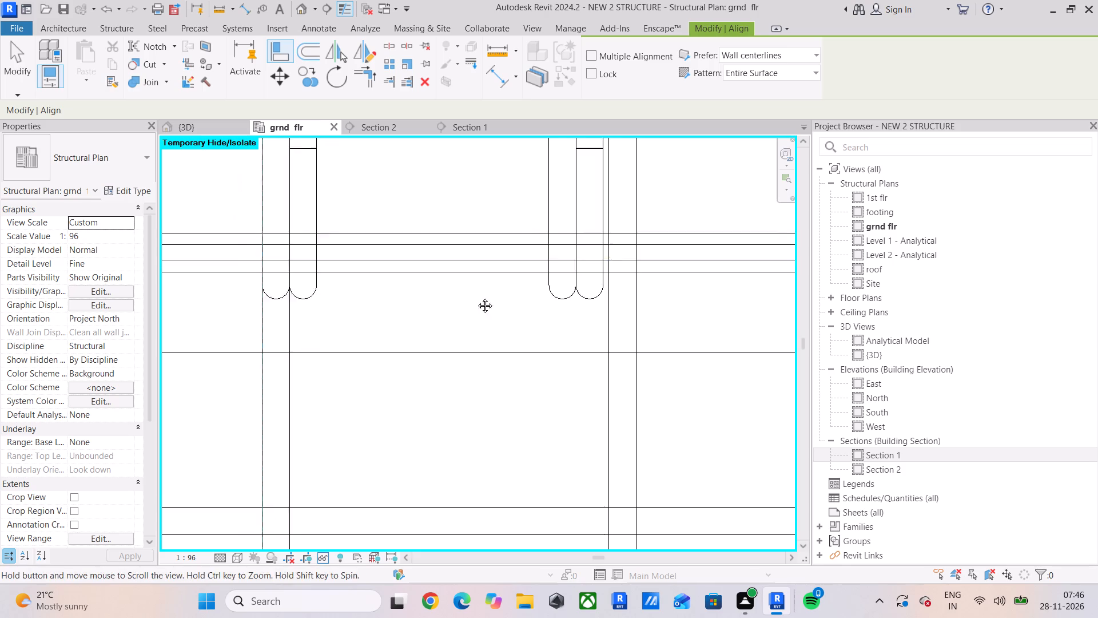
{"action": "middle_click_drag", "start_coordinate": [476, 297], "coordinate": [352, 297]}
{"action": "left_click", "coordinate": [462, 323]}
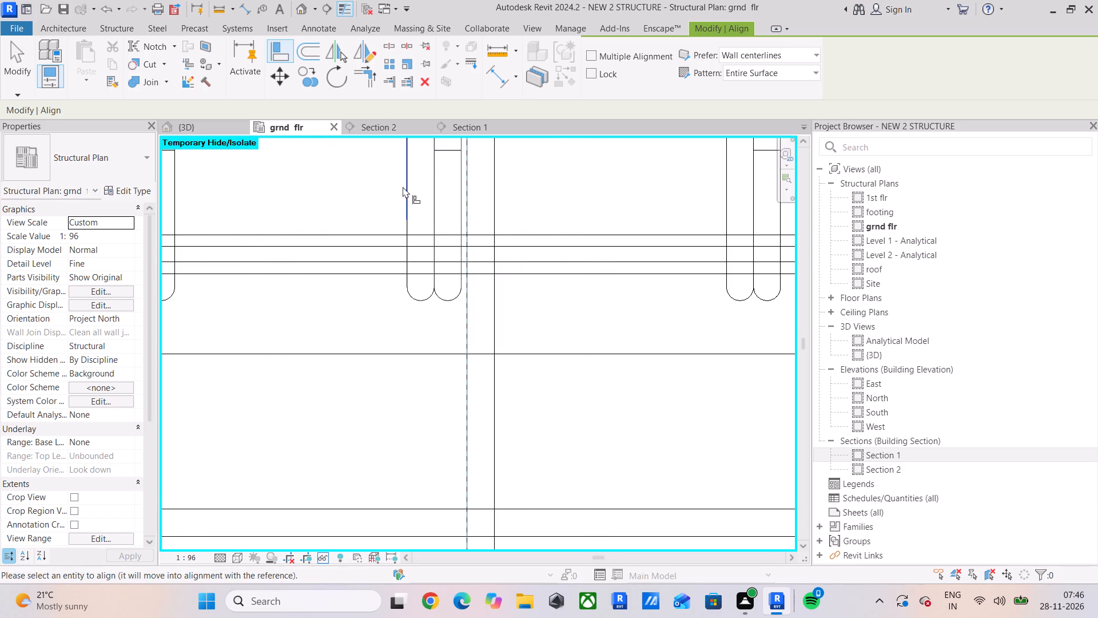
{"action": "left_click", "coordinate": [407, 187]}
{"action": "middle_click_drag", "start_coordinate": [427, 259], "coordinate": [50, 261]}
{"action": "left_click", "coordinate": [437, 307]}
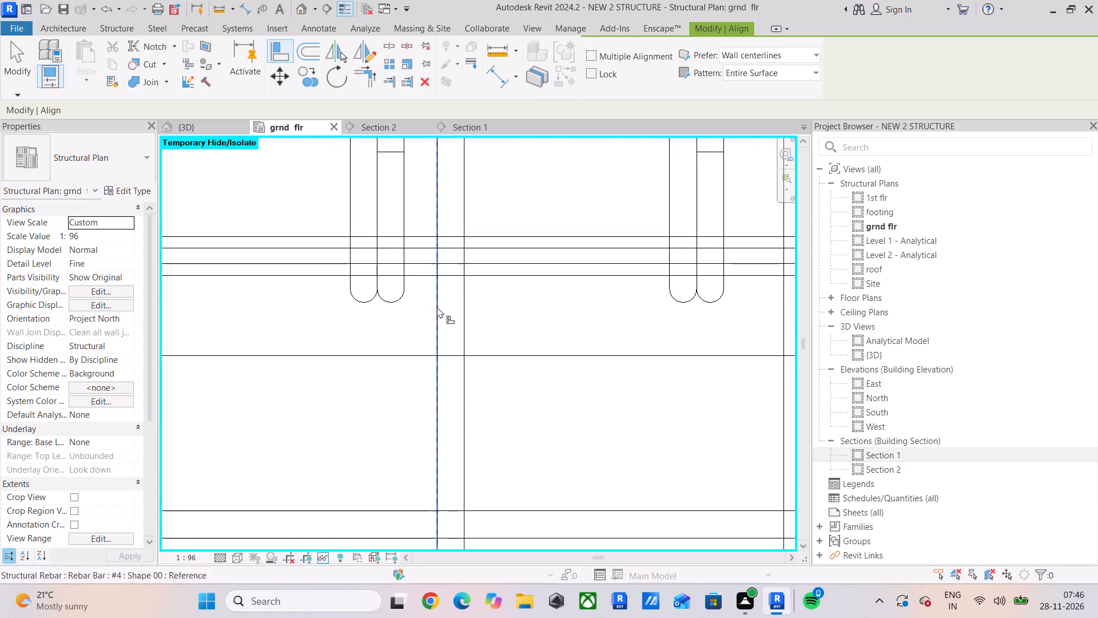
{"action": "left_click", "coordinate": [349, 172]}
{"action": "middle_click_drag", "start_coordinate": [474, 241], "coordinate": [120, 237]}
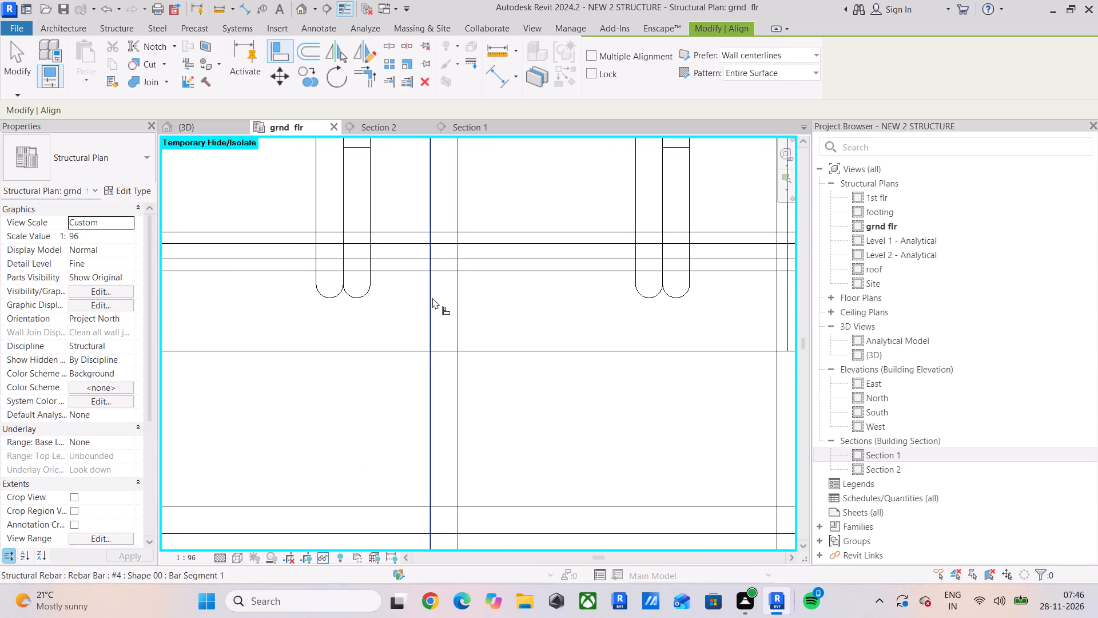
{"action": "left_click", "coordinate": [432, 300]}
{"action": "left_click", "coordinate": [322, 184]}
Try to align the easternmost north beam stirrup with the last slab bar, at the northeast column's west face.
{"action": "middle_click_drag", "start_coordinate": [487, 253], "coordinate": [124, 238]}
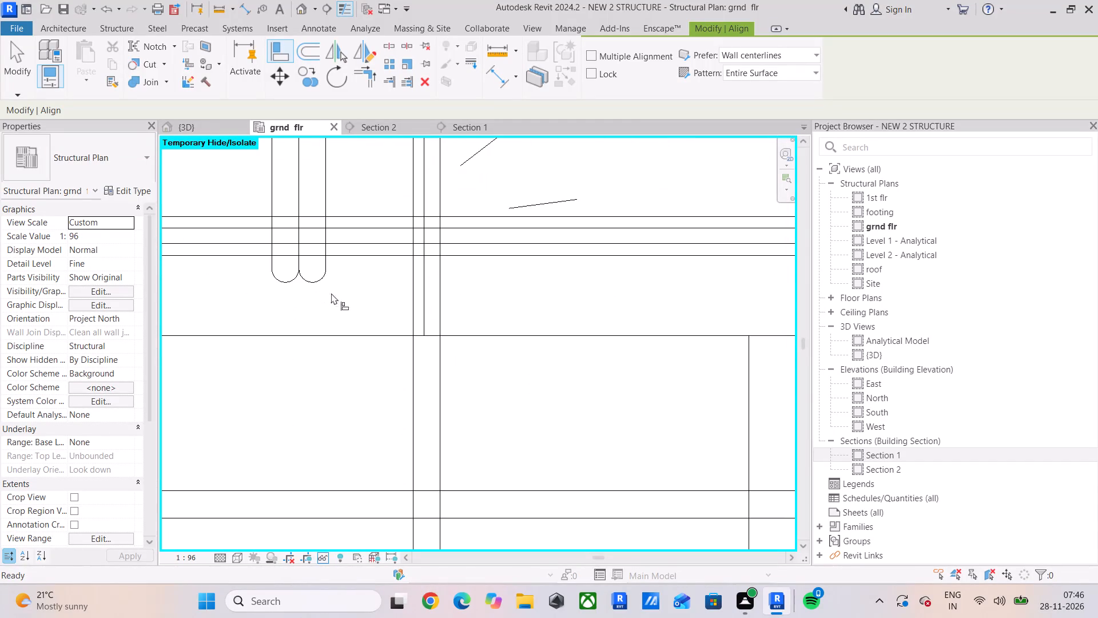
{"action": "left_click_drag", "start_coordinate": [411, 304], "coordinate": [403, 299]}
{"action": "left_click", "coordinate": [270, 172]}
Delete the easternmost north beam stirrup sitting at the west face of the northeast column.
{"action": "scroll", "coordinate": [371, 245], "scroll_direction": "down", "scroll_amount": 4}
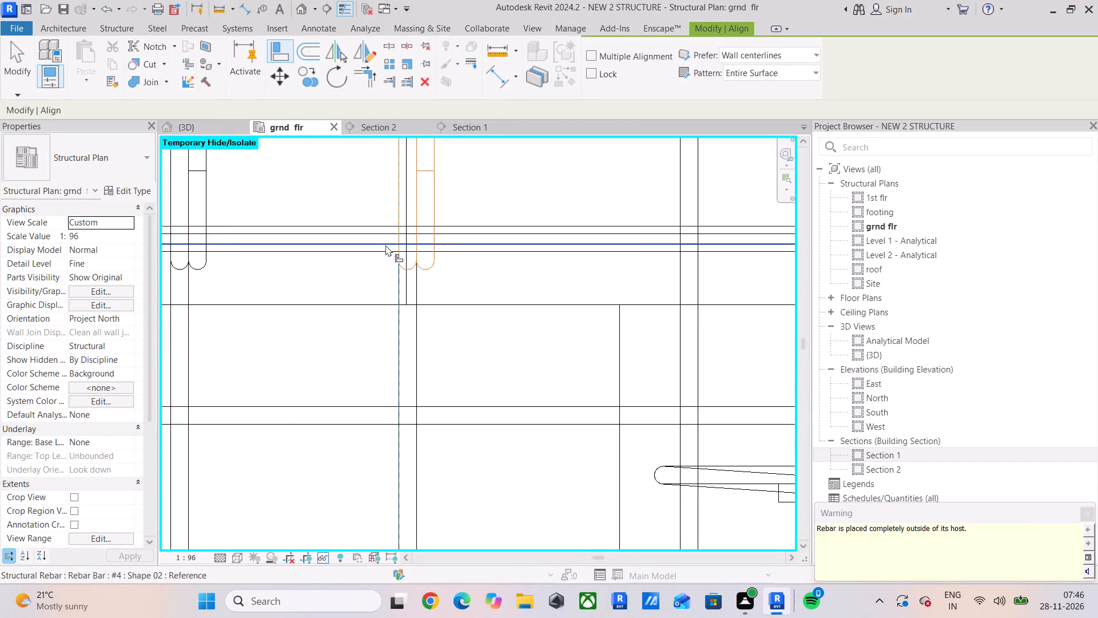
{"action": "middle_click_drag", "start_coordinate": [381, 283], "coordinate": [290, 386]}
{"action": "scroll", "coordinate": [307, 390], "scroll_direction": "down", "scroll_amount": 5}
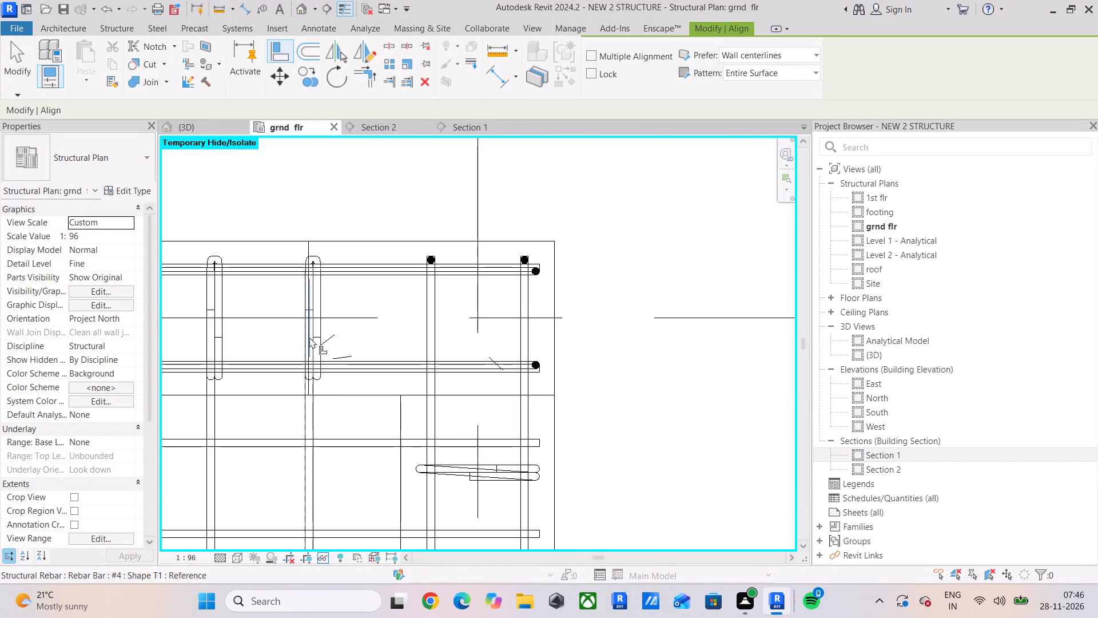
{"action": "key", "text": "Tab"}
{"action": "key", "text": "Escape"}
{"action": "key", "text": "Escape"}
{"action": "left_click", "coordinate": [317, 317]}
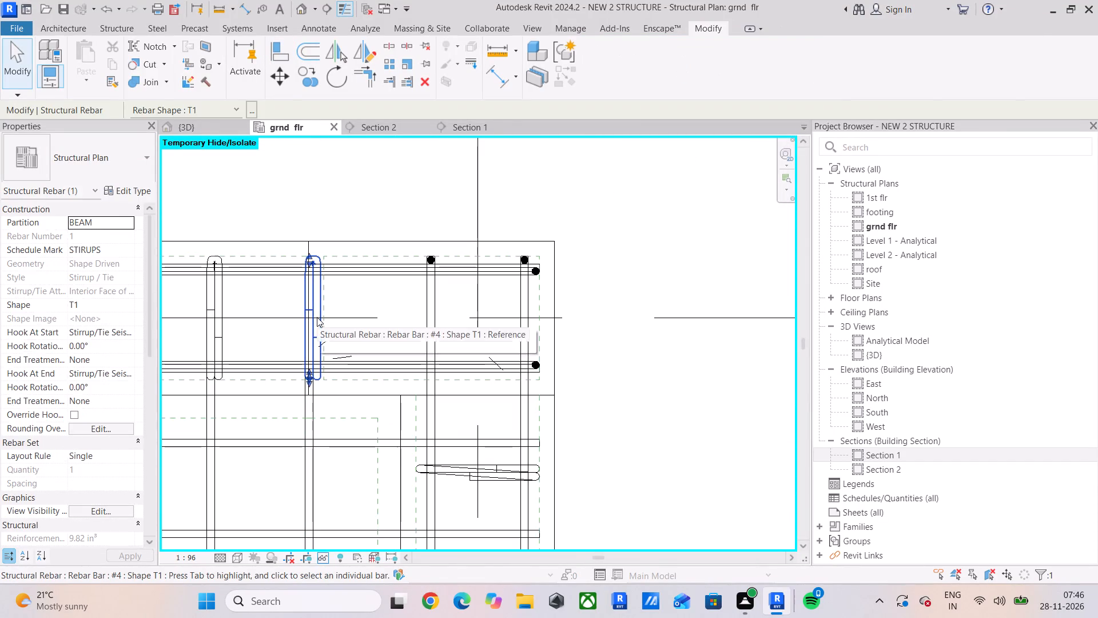
{"action": "key", "text": "Delete"}
Shorten the slab bar at the northeast column's west face so its north end stops at the column's south face.
{"action": "left_click", "coordinate": [300, 331]}
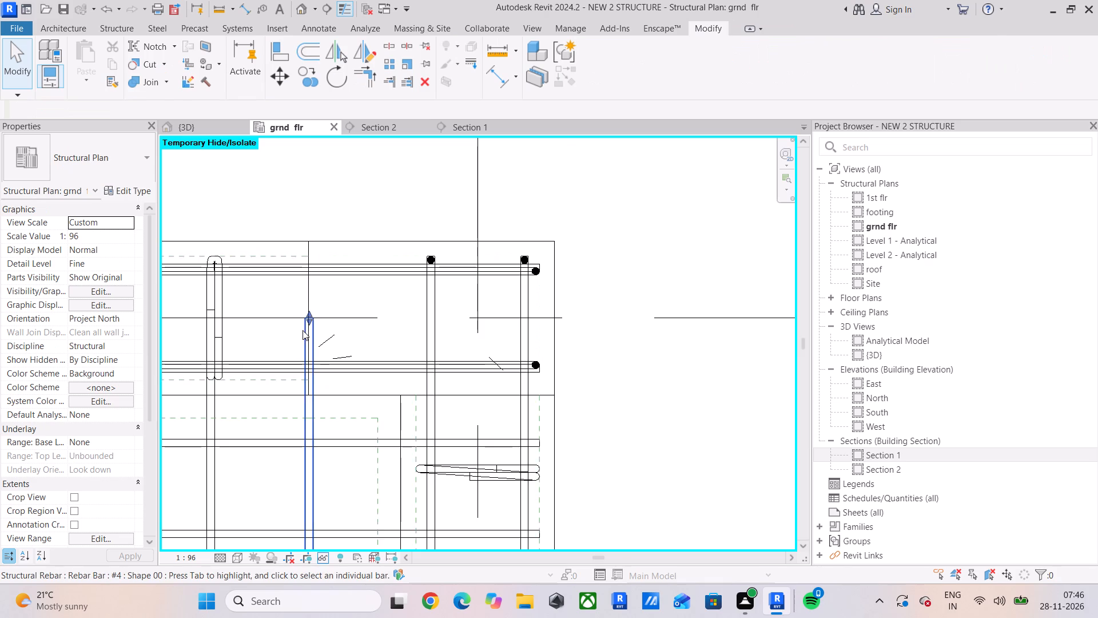
{"action": "scroll", "coordinate": [307, 327], "scroll_direction": "up", "scroll_amount": 3}
{"action": "left_click_drag", "start_coordinate": [311, 314], "coordinate": [312, 435]}
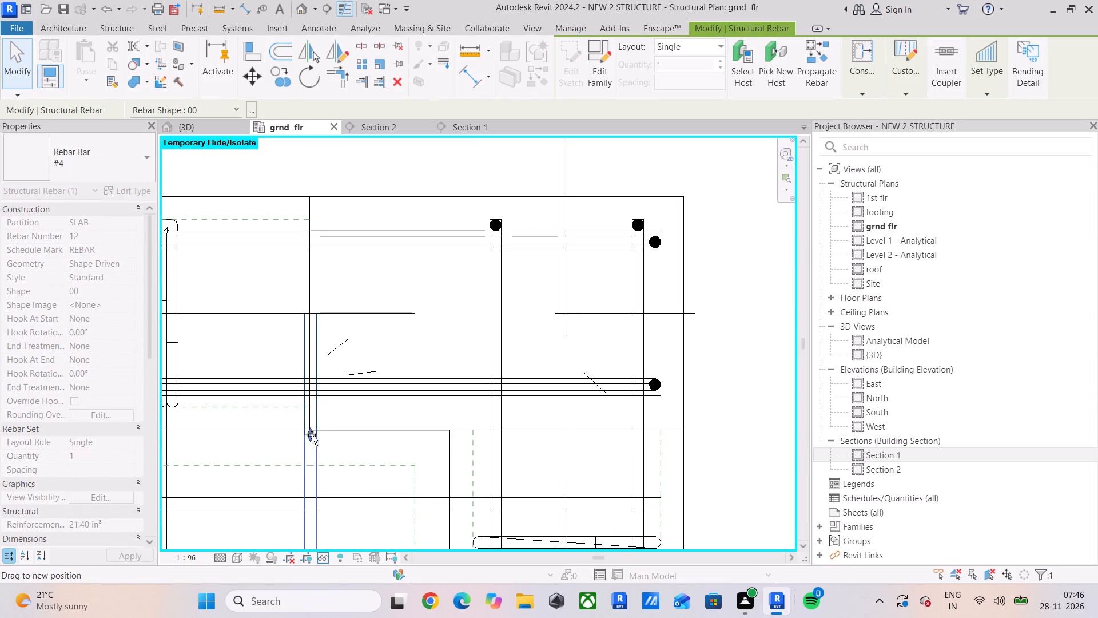
{"action": "left_click_drag", "start_coordinate": [312, 435], "coordinate": [313, 432]}
{"action": "scroll", "coordinate": [313, 431], "scroll_direction": "up", "scroll_amount": 13}
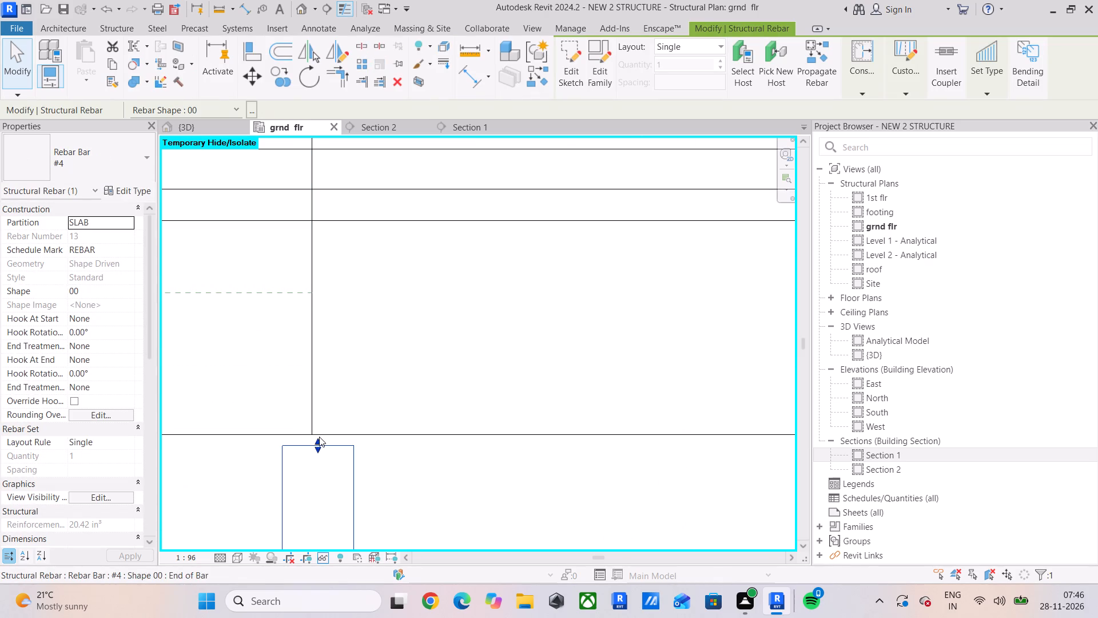
{"action": "left_click_drag", "start_coordinate": [317, 441], "coordinate": [321, 435]}
{"action": "left_click", "coordinate": [428, 390]}
Examine the shortened slab bar and the neighbouring east beam stirrups around the northeast corner.
{"action": "scroll", "coordinate": [435, 386], "scroll_direction": "down", "scroll_amount": 15}
{"action": "middle_click_drag", "start_coordinate": [544, 397], "coordinate": [428, 365]}
{"action": "scroll", "coordinate": [425, 358], "scroll_direction": "down", "scroll_amount": 5}
{"action": "scroll", "coordinate": [398, 411], "scroll_direction": "down", "scroll_amount": 3}
{"action": "middle_click_drag", "start_coordinate": [396, 414], "coordinate": [418, 203]}
{"action": "scroll", "coordinate": [417, 260], "scroll_direction": "down", "scroll_amount": 1}
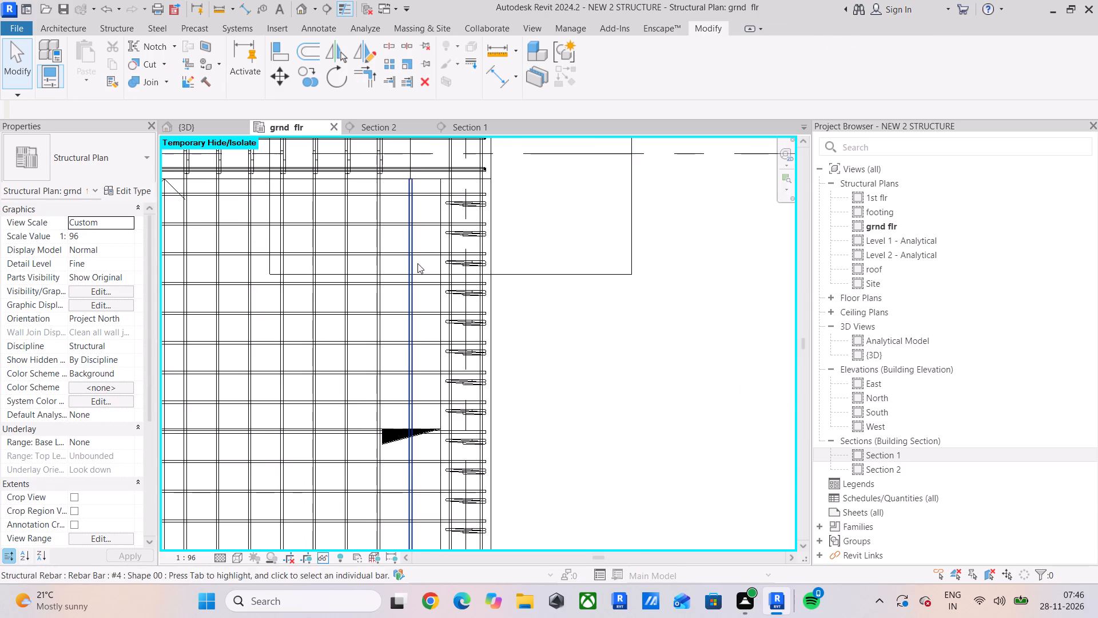
{"action": "middle_click_drag", "start_coordinate": [433, 258], "coordinate": [400, 358]}
{"action": "scroll", "coordinate": [444, 268], "scroll_direction": "up", "scroll_amount": 4}
{"action": "scroll", "coordinate": [414, 315], "scroll_direction": "up", "scroll_amount": 4}
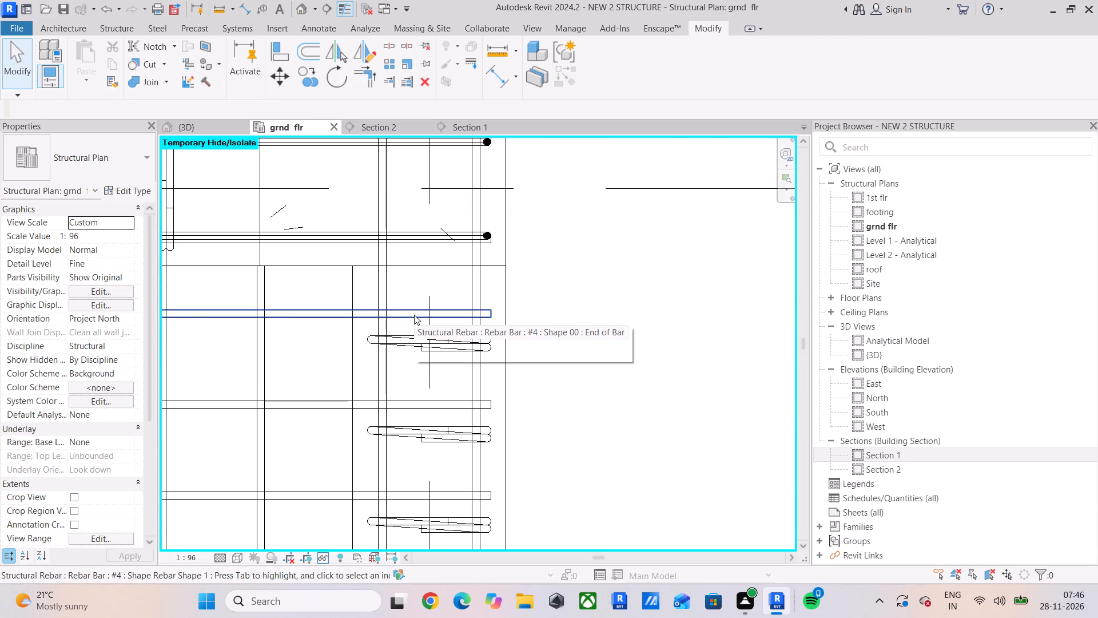
Align the three northernmost east beam stirrups, just south of the northeast column, each with its neighbouring horizontal slab bar.
{"action": "left_click", "coordinate": [281, 61]}
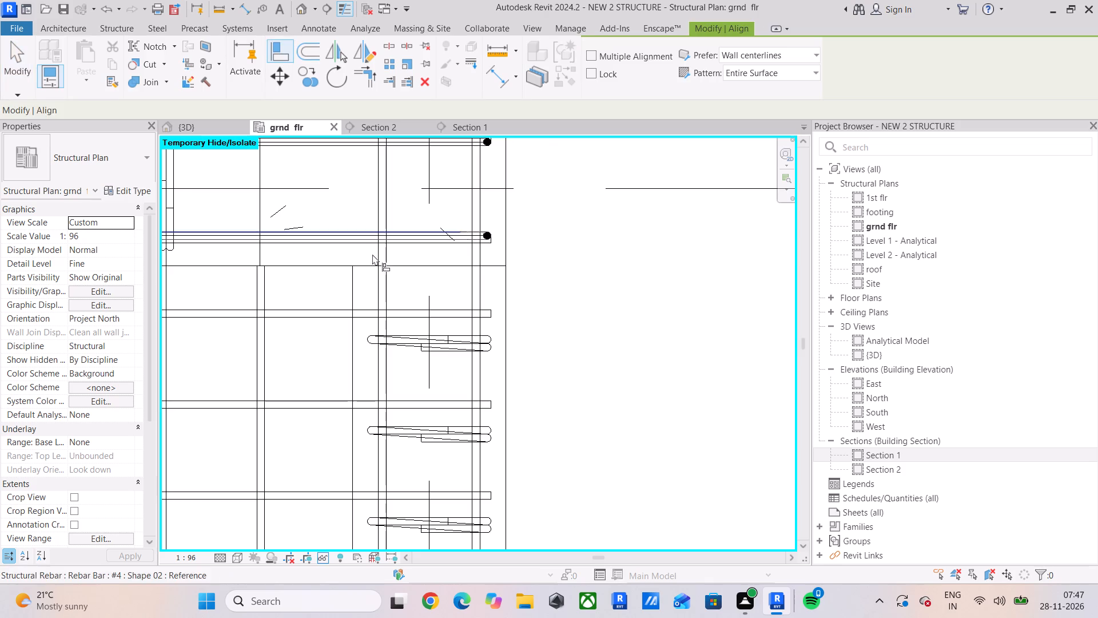
{"action": "scroll", "coordinate": [374, 259], "scroll_direction": "up", "scroll_amount": 5}
{"action": "left_click", "coordinate": [432, 359]}
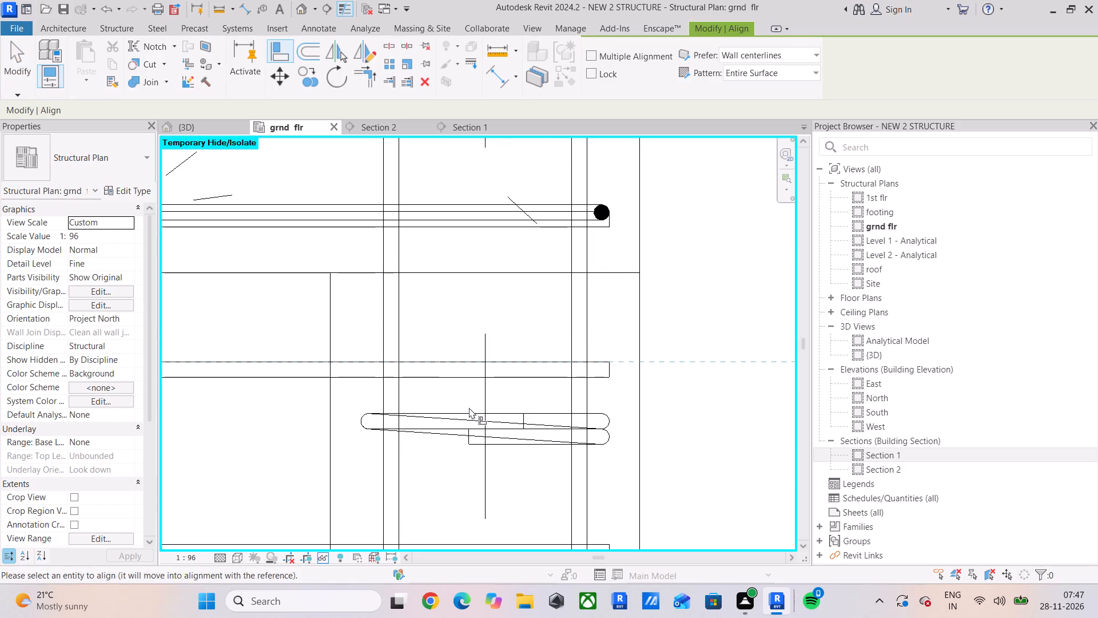
{"action": "left_click", "coordinate": [467, 410]}
{"action": "scroll", "coordinate": [467, 410], "scroll_direction": "down", "scroll_amount": 5}
{"action": "middle_click_drag", "start_coordinate": [467, 410], "coordinate": [465, 191]}
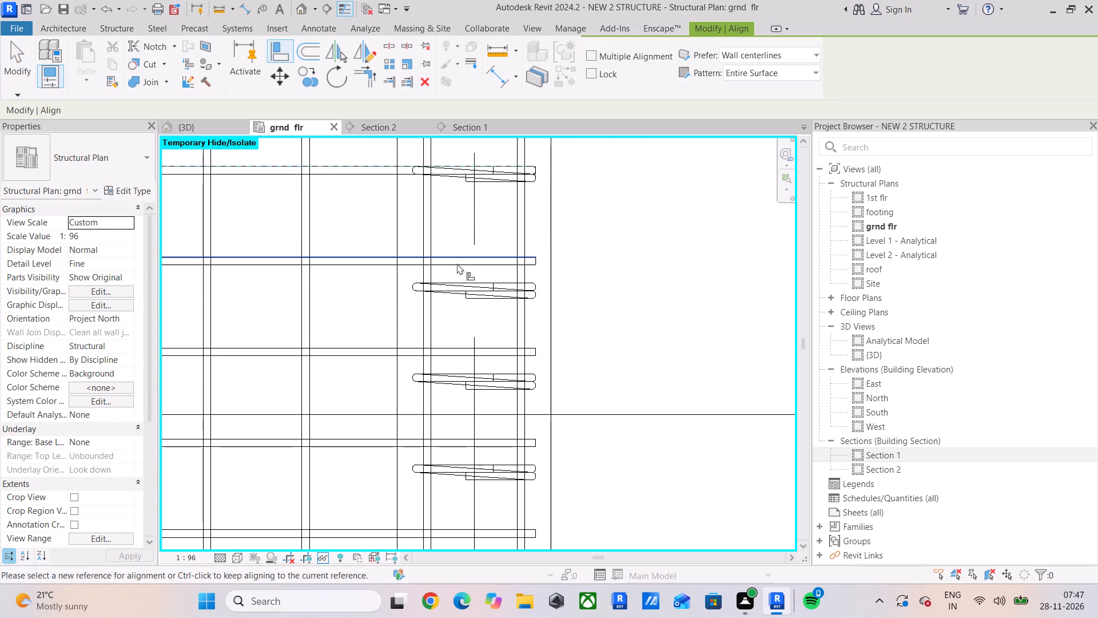
{"action": "left_click", "coordinate": [462, 252]}
{"action": "left_click", "coordinate": [469, 276]}
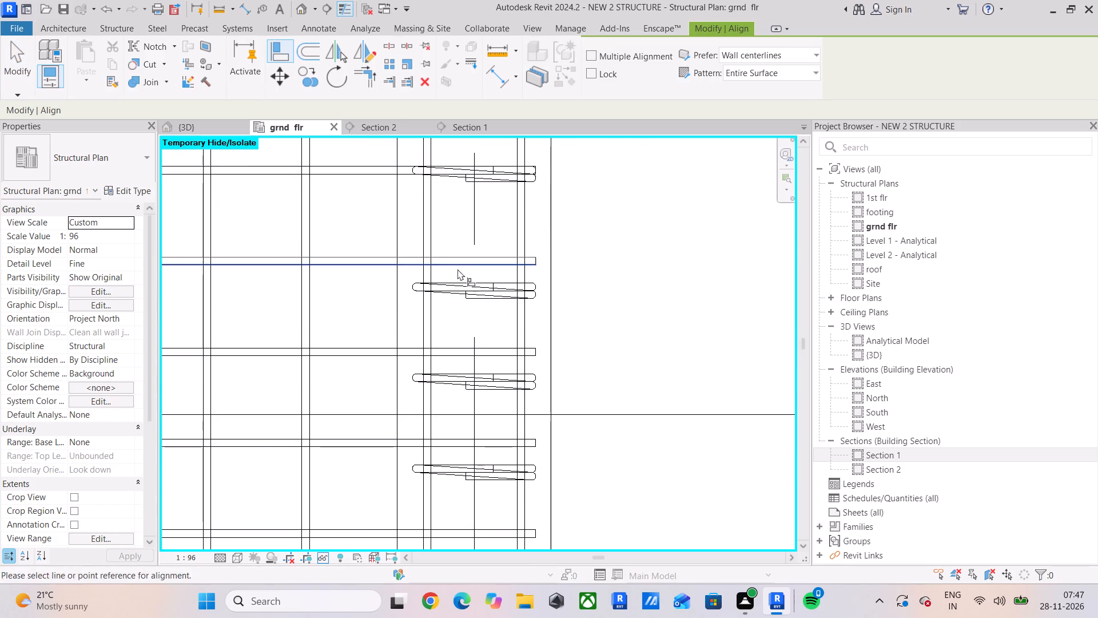
{"action": "left_click", "coordinate": [459, 263]}
{"action": "left_click", "coordinate": [466, 284]}
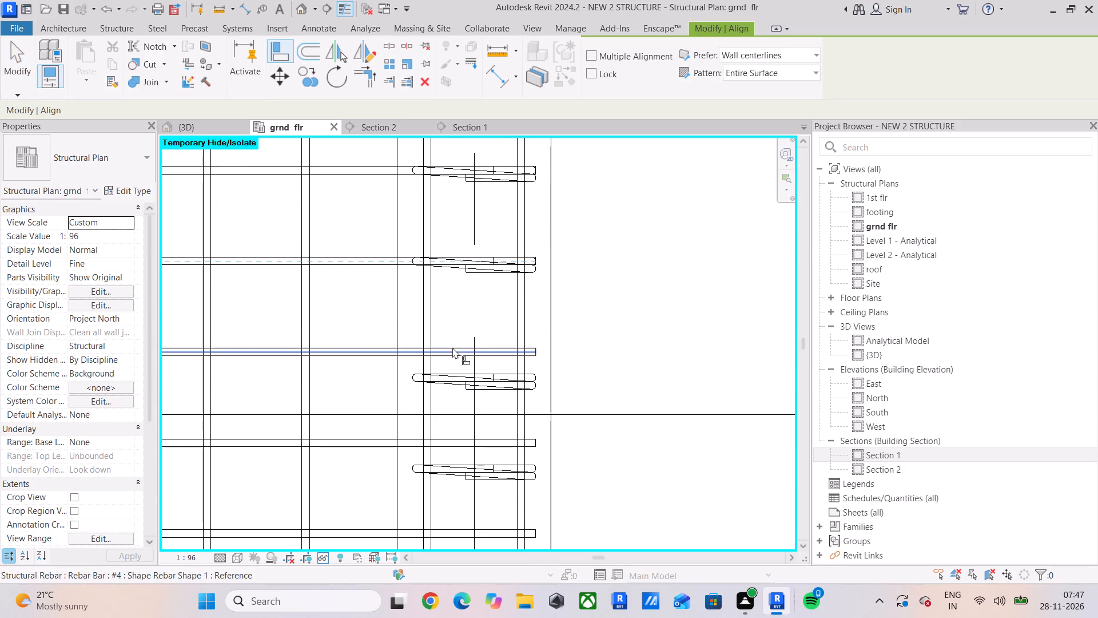
{"action": "left_click", "coordinate": [452, 347]}
{"action": "left_click", "coordinate": [457, 373]}
{"action": "middle_click_drag", "start_coordinate": [463, 377], "coordinate": [463, 205]}
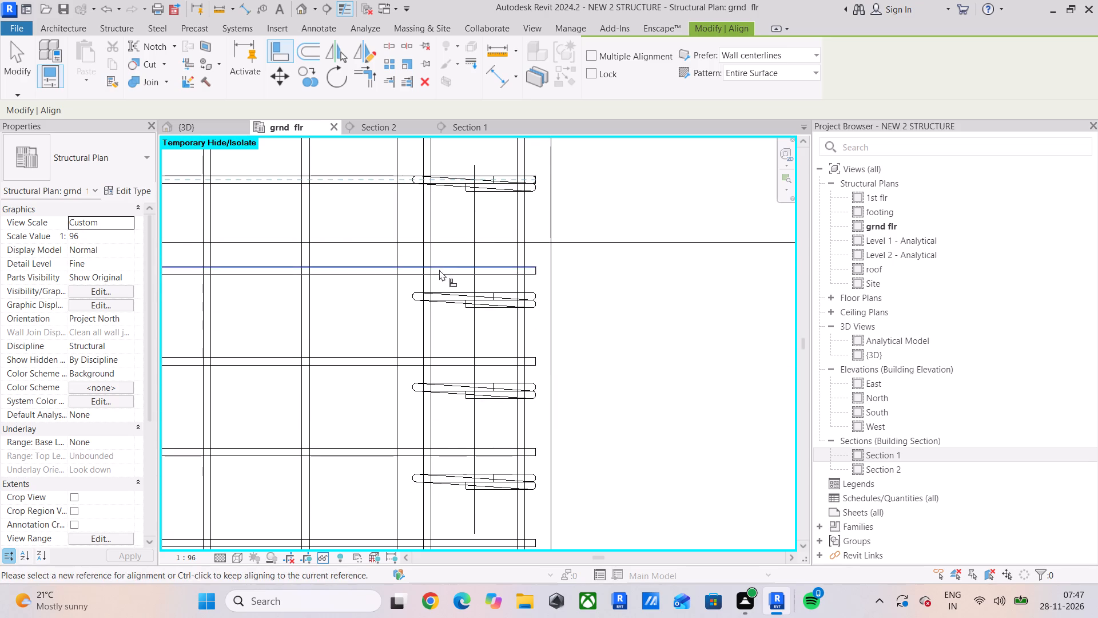
Align the fourth to seventh east beam stirrups south of the northeast column with their neighbouring slab bars.
{"action": "left_click", "coordinate": [439, 270]}
{"action": "left_click", "coordinate": [460, 298]}
{"action": "middle_click_drag", "start_coordinate": [461, 300], "coordinate": [444, 179]}
{"action": "left_click", "coordinate": [437, 242]}
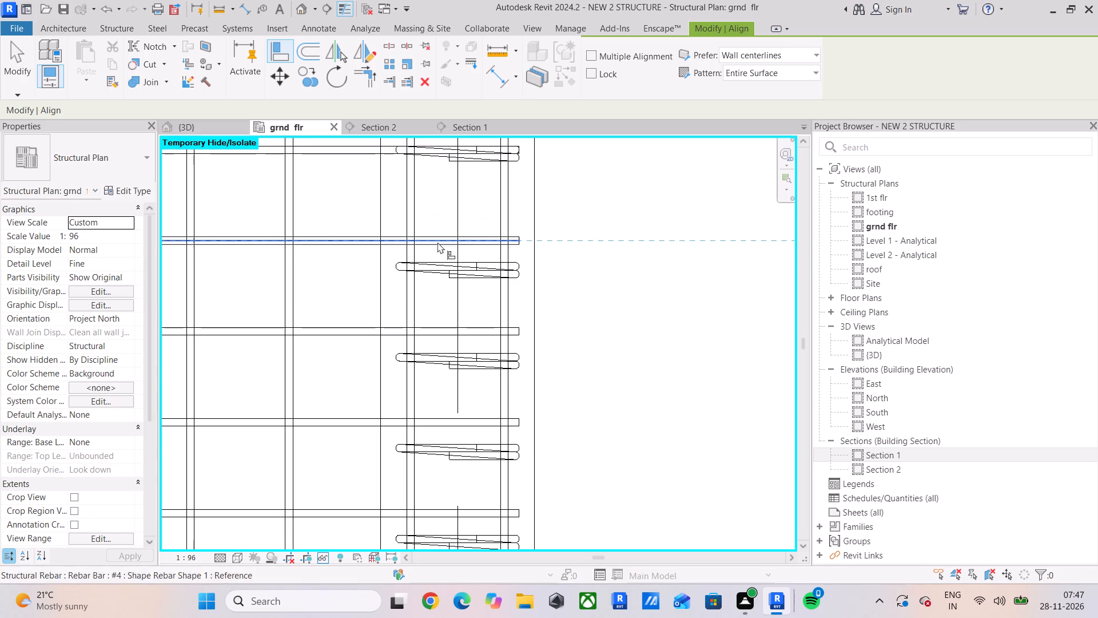
{"action": "left_click", "coordinate": [445, 267]}
{"action": "middle_click_drag", "start_coordinate": [454, 283], "coordinate": [412, 138]}
{"action": "left_click", "coordinate": [379, 188]}
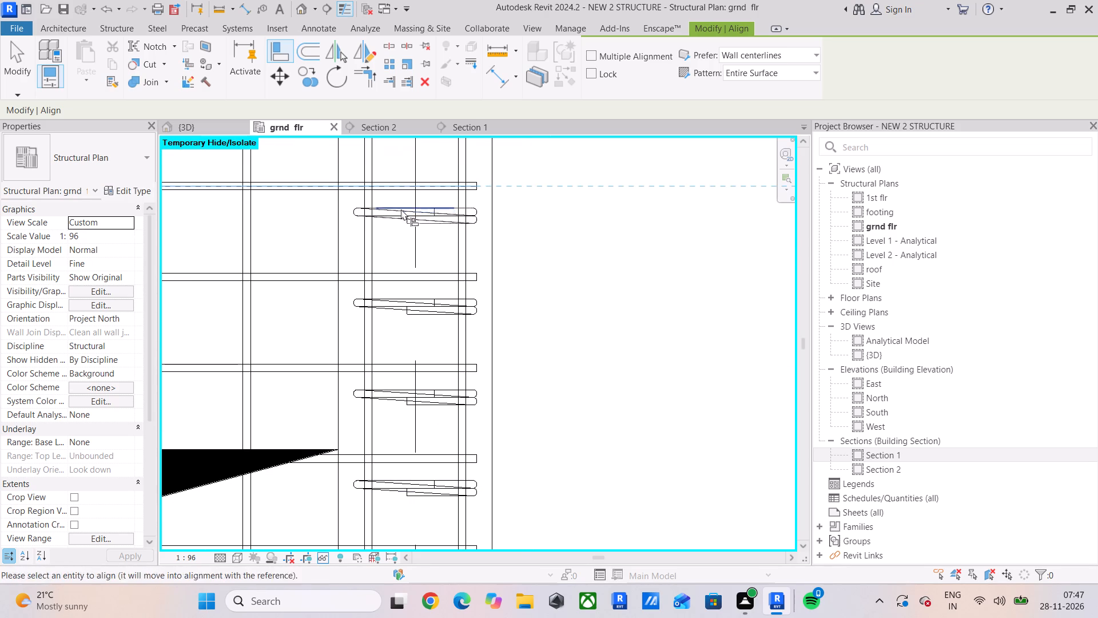
{"action": "left_click", "coordinate": [402, 213]}
{"action": "middle_click_drag", "start_coordinate": [412, 229], "coordinate": [395, 146]}
{"action": "left_click", "coordinate": [381, 197]}
{"action": "left_click", "coordinate": [392, 219]}
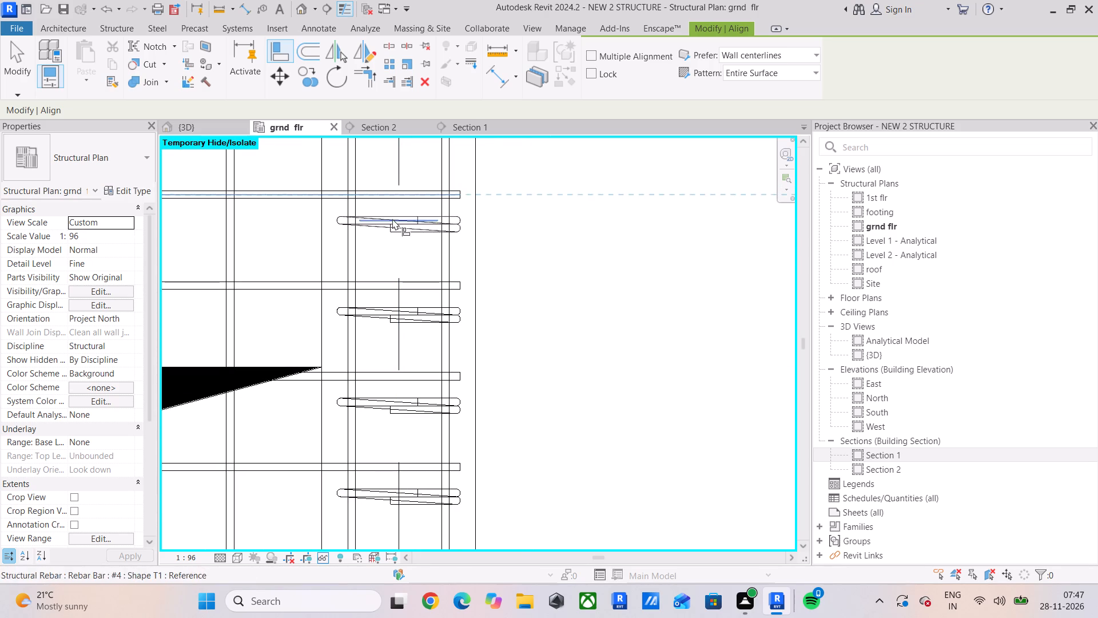
Align the eighth east beam stirrup with its slab bar, matching the stirrup's upper edge to the bar's upper edge.
{"action": "left_click", "coordinate": [384, 283]}
{"action": "left_click", "coordinate": [390, 319]}
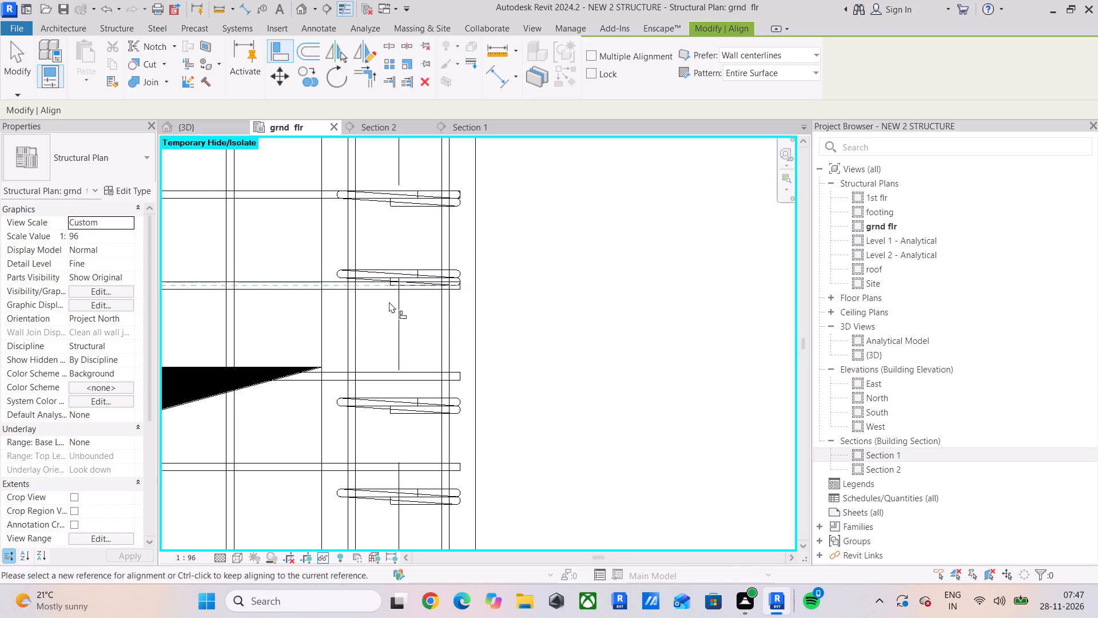
{"action": "left_click", "coordinate": [381, 280]}
{"action": "left_click", "coordinate": [386, 271]}
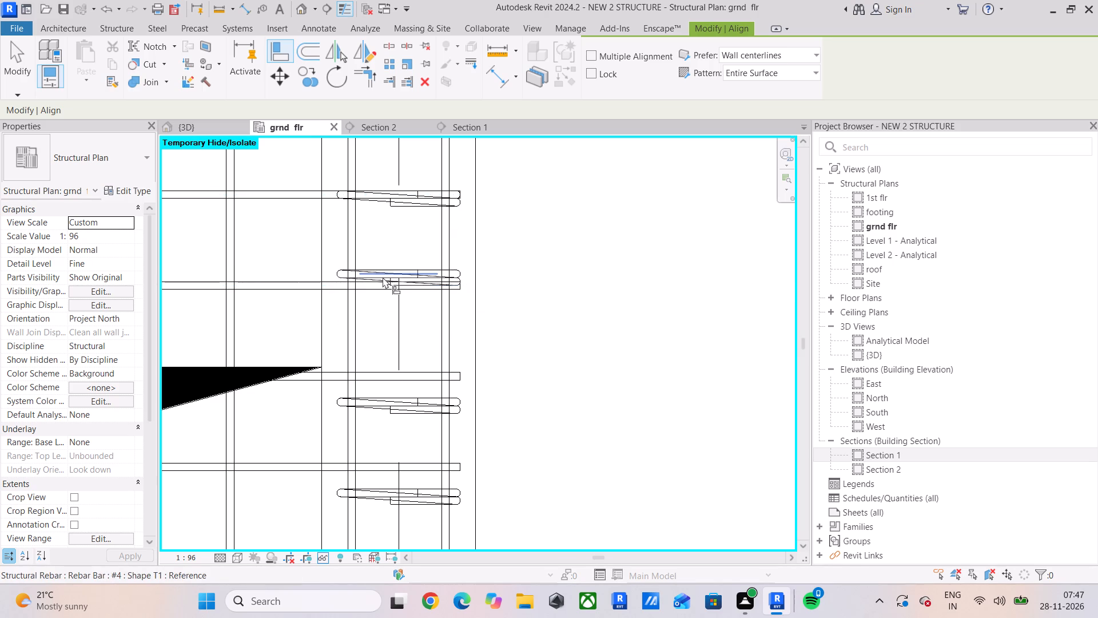
{"action": "left_click", "coordinate": [380, 282]}
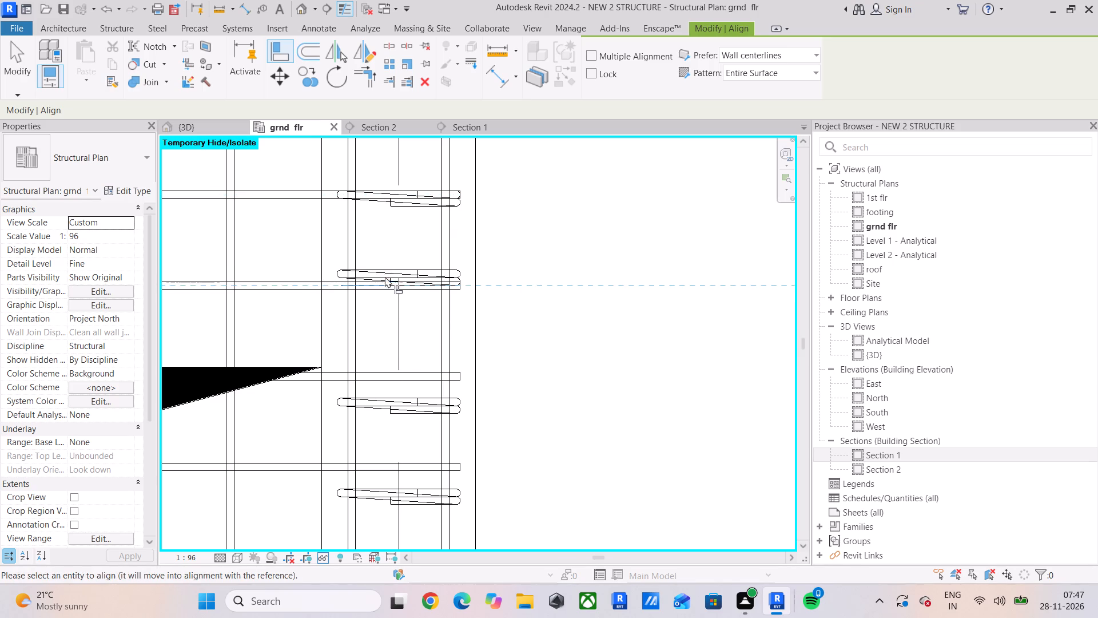
{"action": "scroll", "coordinate": [377, 274], "scroll_direction": "up", "scroll_amount": 4}
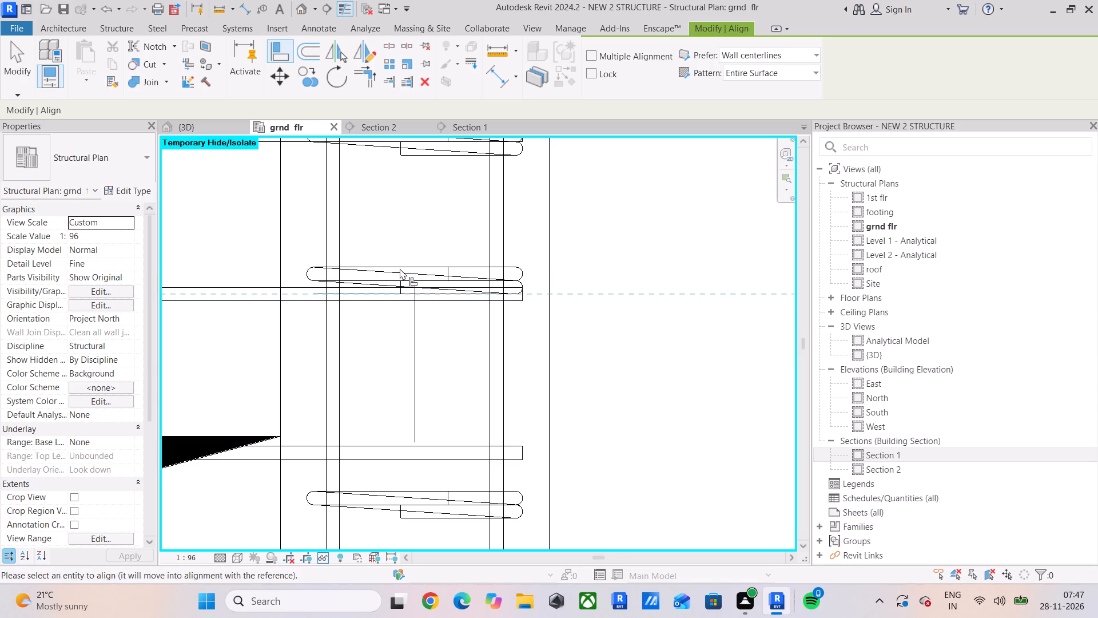
{"action": "left_click", "coordinate": [257, 286]}
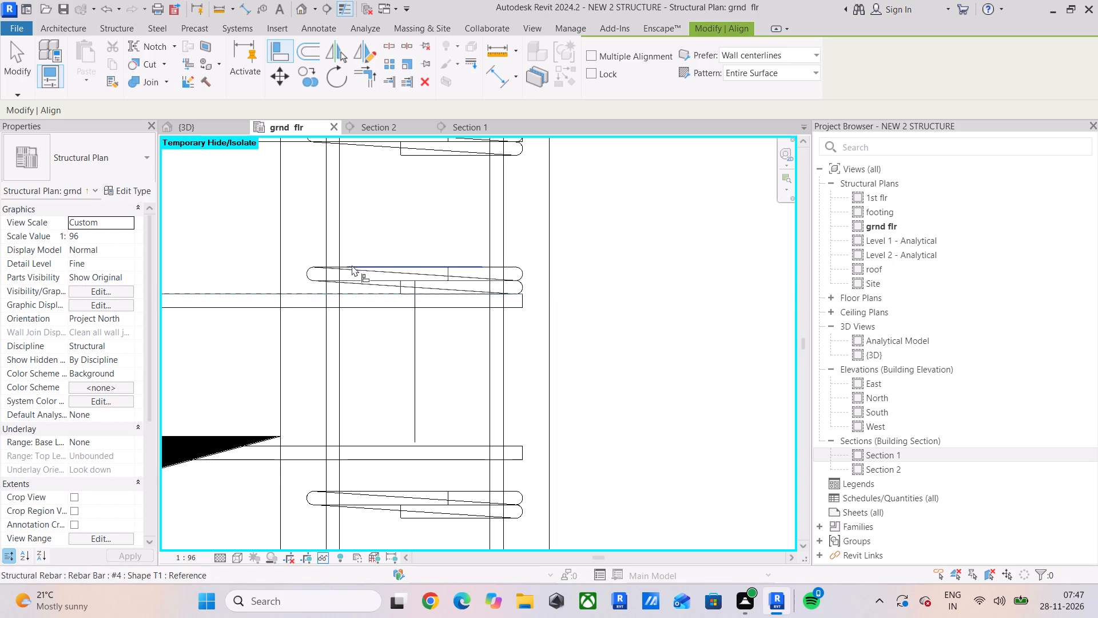
{"action": "left_click", "coordinate": [367, 265]}
{"action": "left_click", "coordinate": [242, 279]}
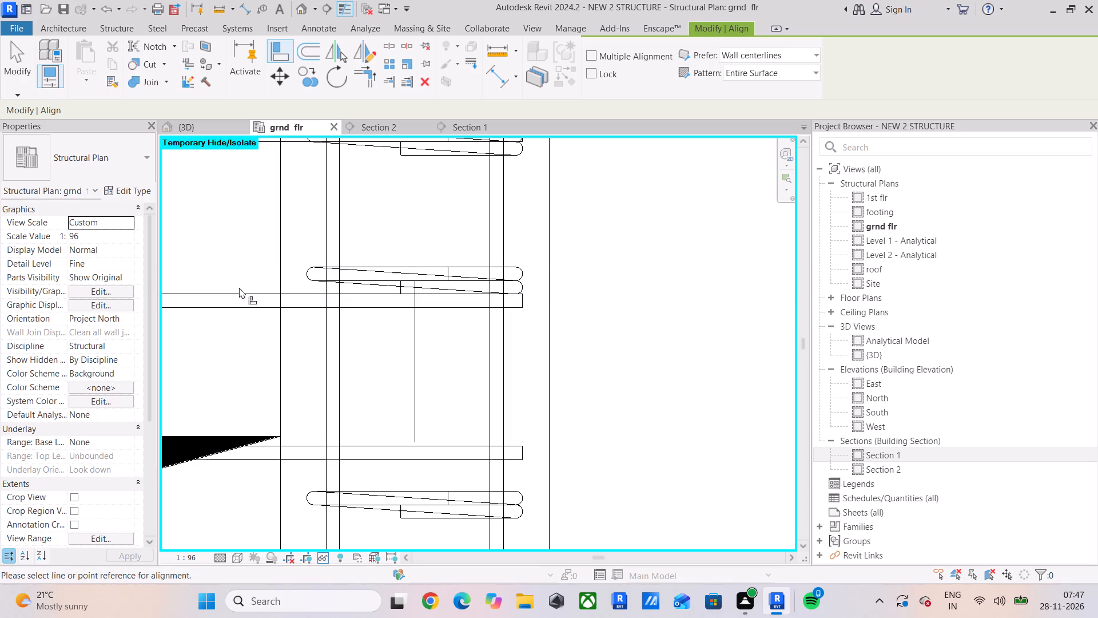
{"action": "left_click", "coordinate": [238, 288]}
{"action": "left_click", "coordinate": [398, 265]}
Align the ninth to eleventh east beam stirrups south of the northeast column with their neighbouring slab bars.
{"action": "scroll", "coordinate": [371, 290], "scroll_direction": "down", "scroll_amount": 3}
{"action": "middle_click_drag", "start_coordinate": [368, 275], "coordinate": [363, 159]}
{"action": "left_click_drag", "start_coordinate": [345, 276], "coordinate": [350, 277]}
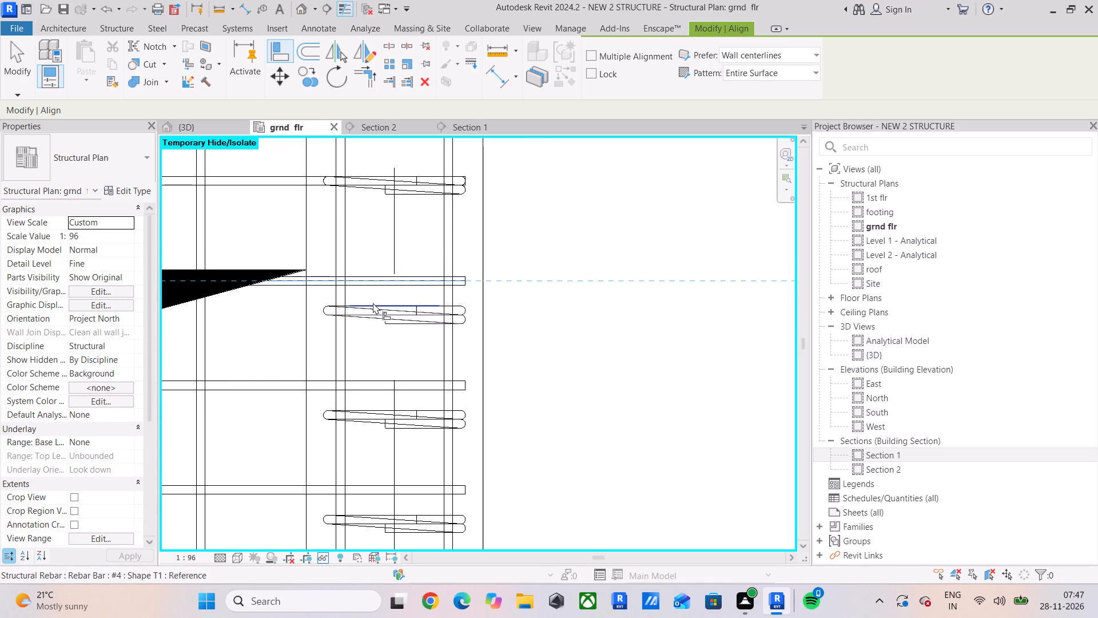
{"action": "left_click", "coordinate": [373, 306]}
{"action": "middle_click_drag", "start_coordinate": [391, 239], "coordinate": [348, 153]}
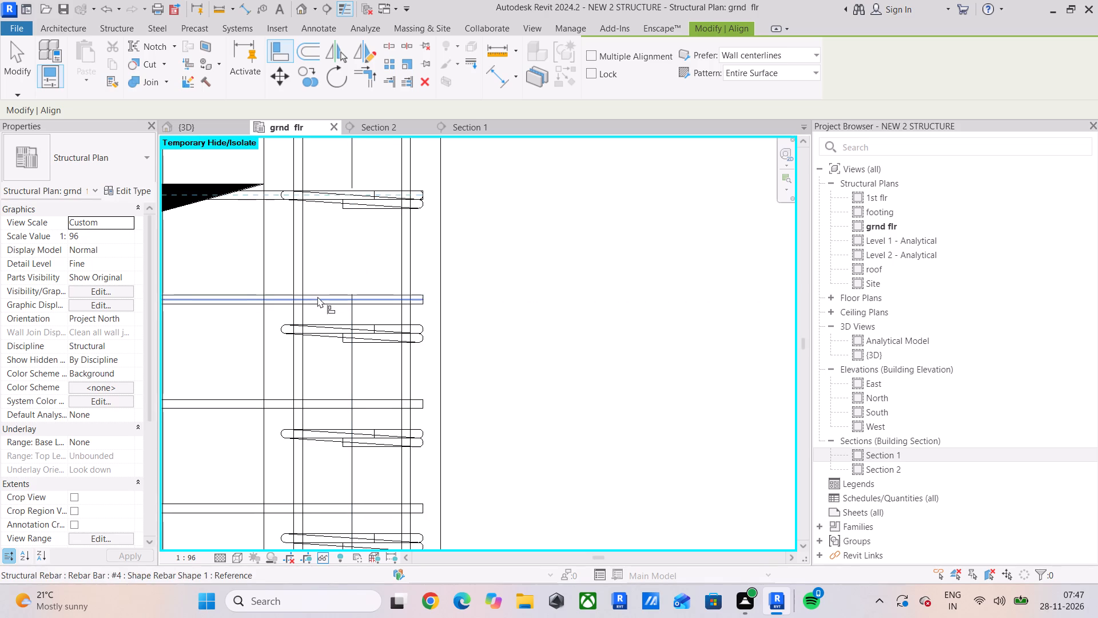
{"action": "left_click", "coordinate": [317, 296]}
{"action": "left_click", "coordinate": [337, 330]}
{"action": "scroll", "coordinate": [341, 330], "scroll_direction": "down", "scroll_amount": 3}
{"action": "middle_click_drag", "start_coordinate": [345, 323], "coordinate": [292, 151]}
{"action": "scroll", "coordinate": [274, 209], "scroll_direction": "up", "scroll_amount": 2}
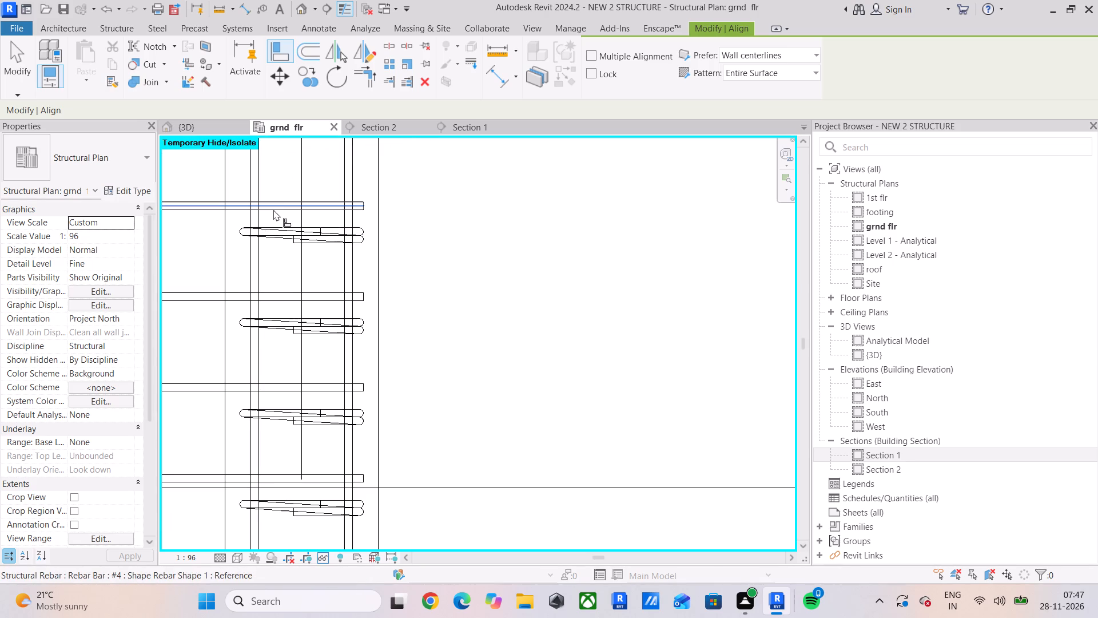
{"action": "left_click_drag", "start_coordinate": [275, 207], "coordinate": [277, 213]}
{"action": "left_click", "coordinate": [300, 231]}
Align the next three east beam stirrups southward, the twelfth to fourteenth, with their neighbouring slab bars.
{"action": "scroll", "coordinate": [297, 233], "scroll_direction": "down", "scroll_amount": 2}
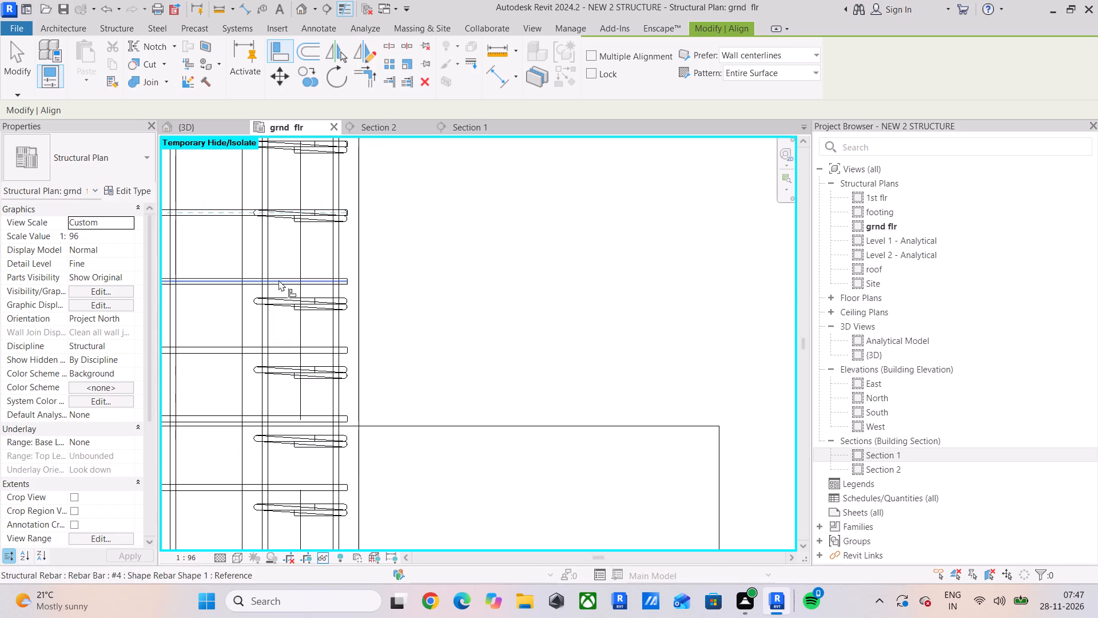
{"action": "left_click", "coordinate": [279, 280]}
{"action": "left_click", "coordinate": [292, 301]}
{"action": "scroll", "coordinate": [293, 301], "scroll_direction": "down", "scroll_amount": 2}
{"action": "middle_click_drag", "start_coordinate": [293, 301], "coordinate": [459, 264]}
{"action": "scroll", "coordinate": [430, 310], "scroll_direction": "up", "scroll_amount": 2}
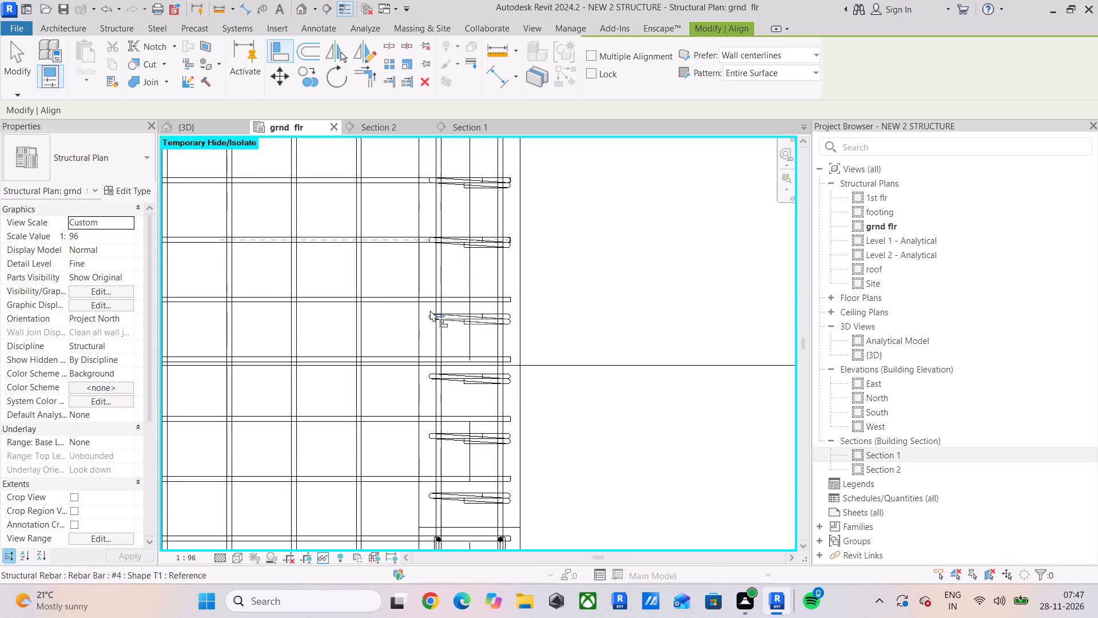
{"action": "scroll", "coordinate": [430, 310], "scroll_direction": "up", "scroll_amount": 2}
{"action": "left_click", "coordinate": [483, 288]}
{"action": "left_click", "coordinate": [480, 316]}
{"action": "middle_click_drag", "start_coordinate": [475, 319], "coordinate": [434, 197]}
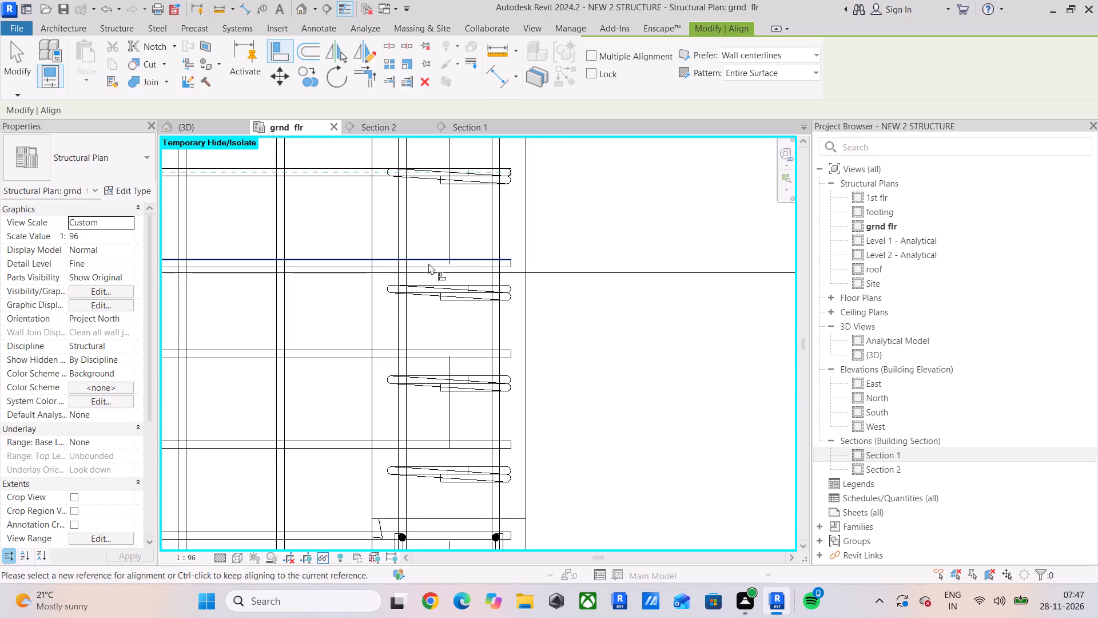
{"action": "left_click", "coordinate": [428, 260]}
{"action": "left_click", "coordinate": [441, 286]}
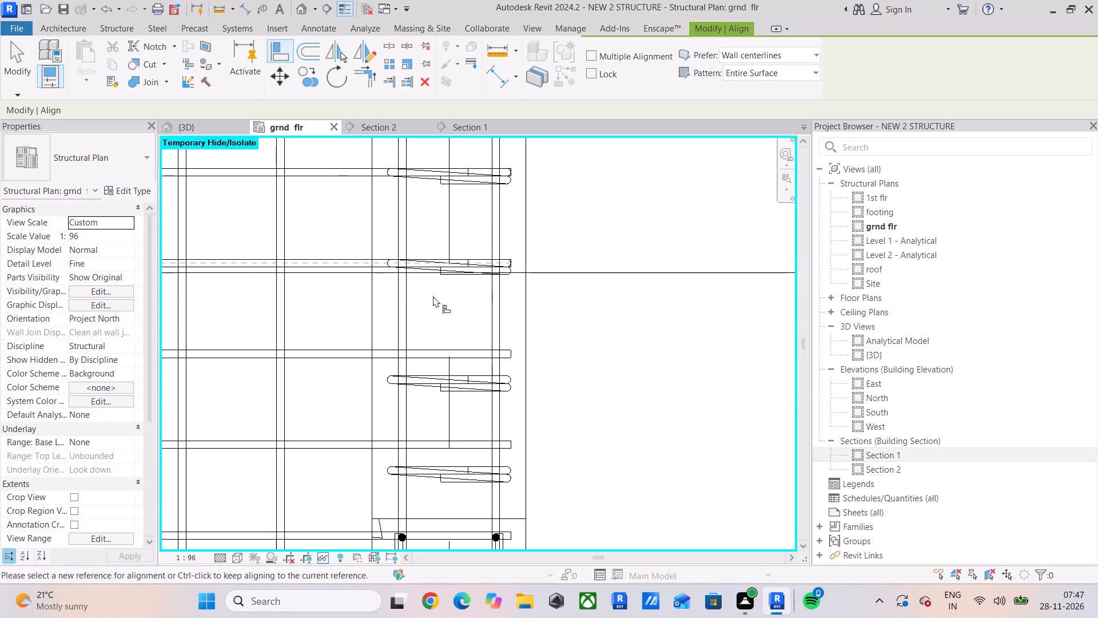
Align the last two east beam stirrups north of the next east-side column with their slab bars, and finish aligning.
{"action": "left_click", "coordinate": [416, 350]}
{"action": "left_click", "coordinate": [433, 380]}
{"action": "scroll", "coordinate": [464, 361], "scroll_direction": "down", "scroll_amount": 1}
{"action": "middle_click_drag", "start_coordinate": [464, 361], "coordinate": [443, 184]}
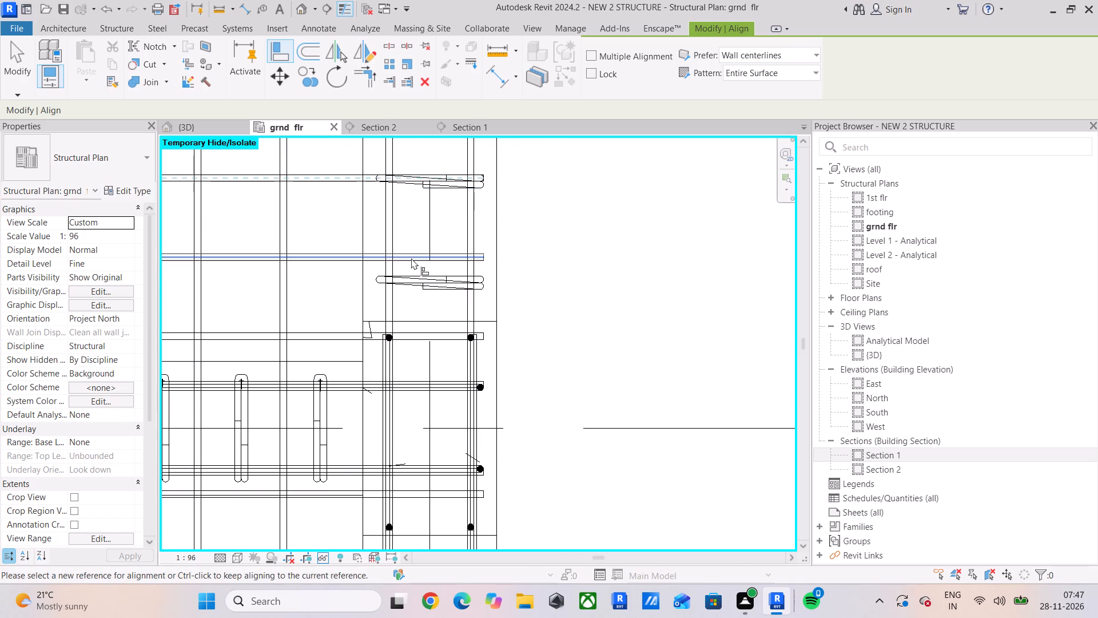
{"action": "left_click", "coordinate": [411, 258]}
{"action": "left_click", "coordinate": [424, 278]}
{"action": "scroll", "coordinate": [424, 272], "scroll_direction": "down", "scroll_amount": 4}
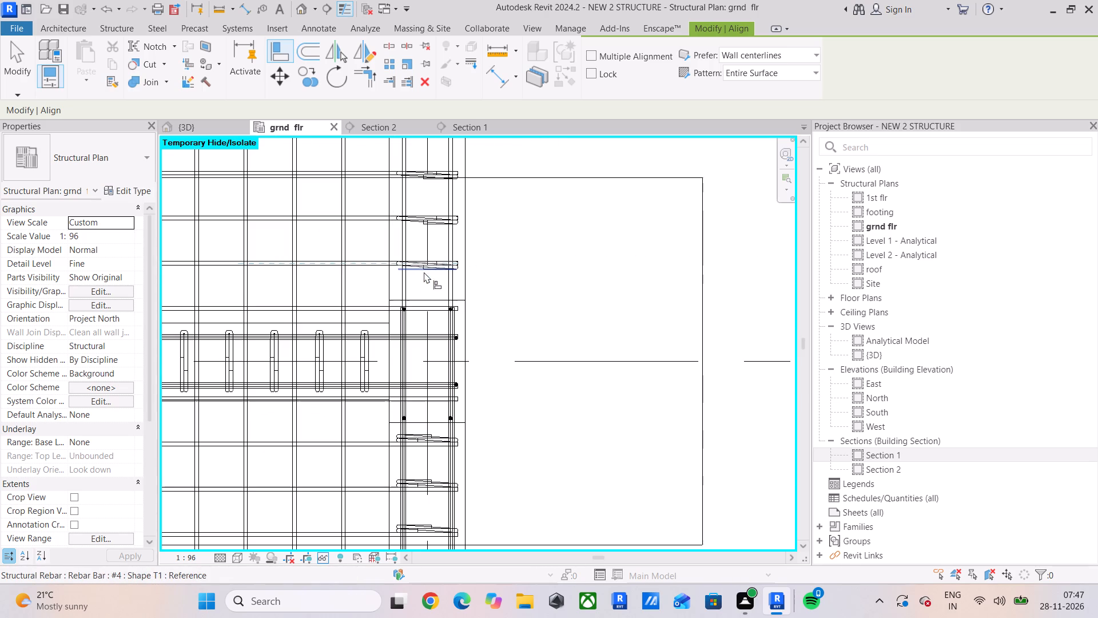
{"action": "key", "text": "Escape"}
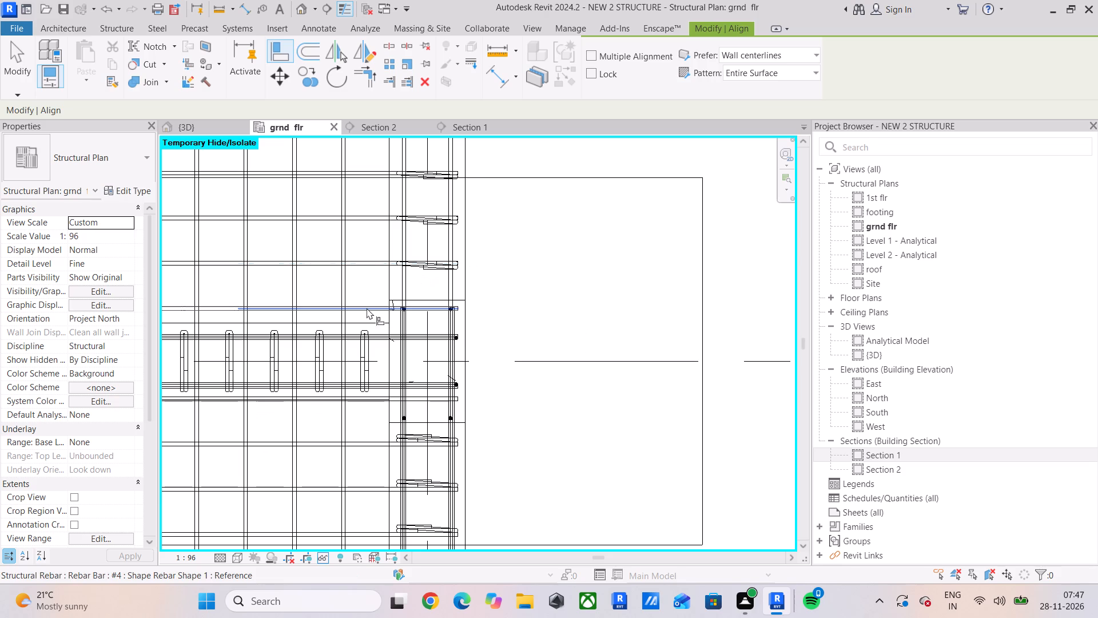
{"action": "key", "text": "Escape"}
{"action": "key", "text": "Escape"}
Shorten the slab bar running into the north part of this east-side column so its east end stops at the column's west face.
{"action": "left_click", "coordinate": [367, 307]}
{"action": "scroll", "coordinate": [412, 311], "scroll_direction": "up", "scroll_amount": 4}
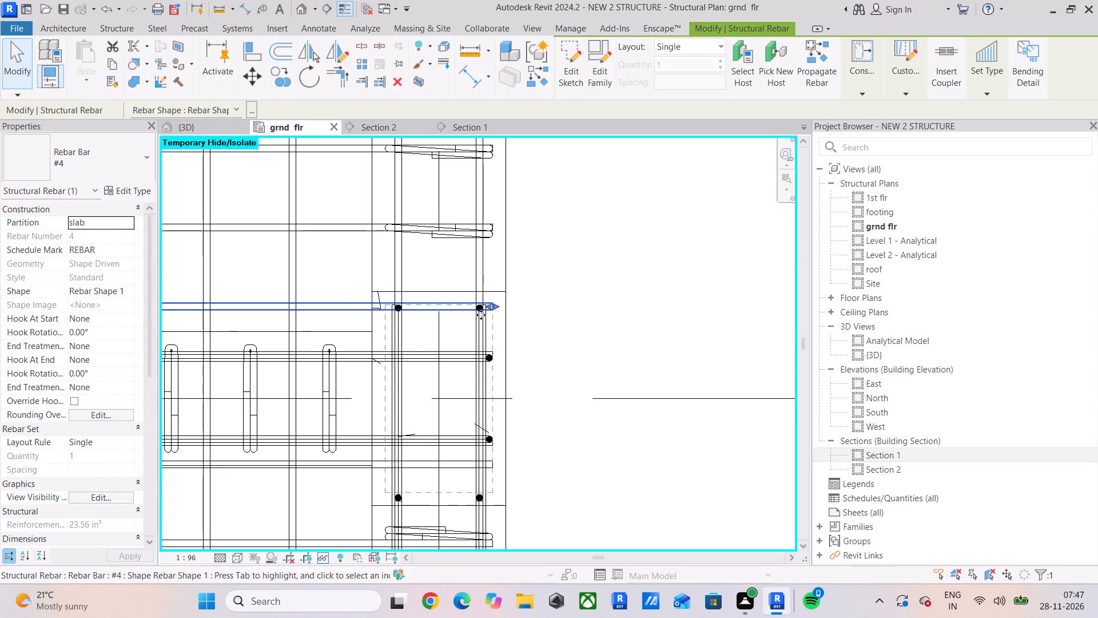
{"action": "scroll", "coordinate": [481, 315], "scroll_direction": "up", "scroll_amount": 3}
{"action": "left_click_drag", "start_coordinate": [495, 302], "coordinate": [315, 319]}
{"action": "scroll", "coordinate": [315, 304], "scroll_direction": "up", "scroll_amount": 10}
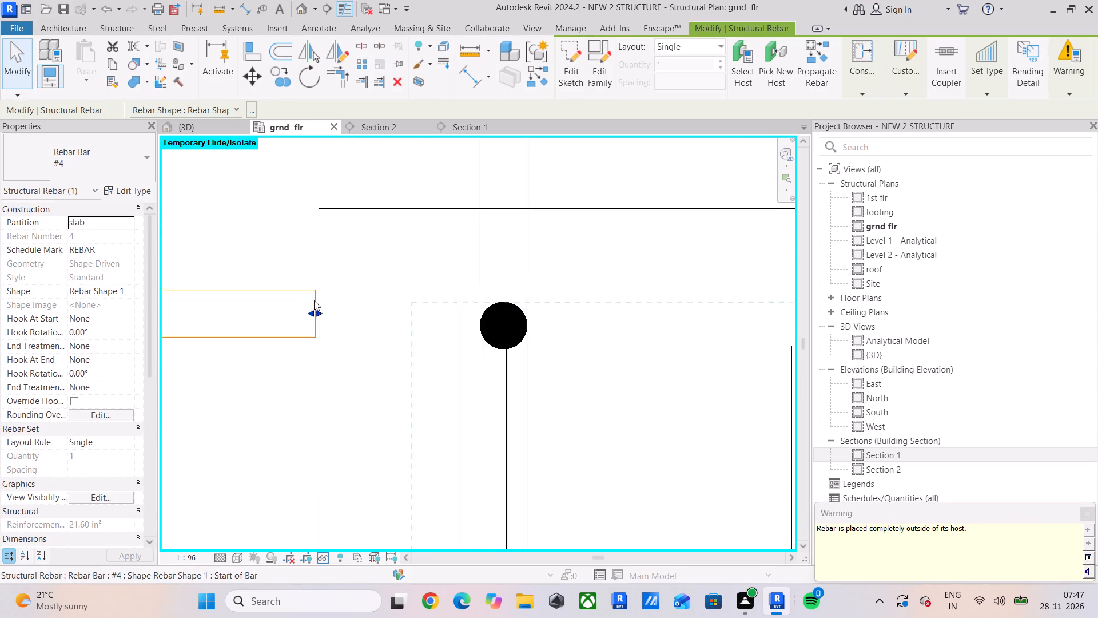
{"action": "scroll", "coordinate": [314, 300], "scroll_direction": "up", "scroll_amount": 5}
{"action": "left_click", "coordinate": [324, 318]}
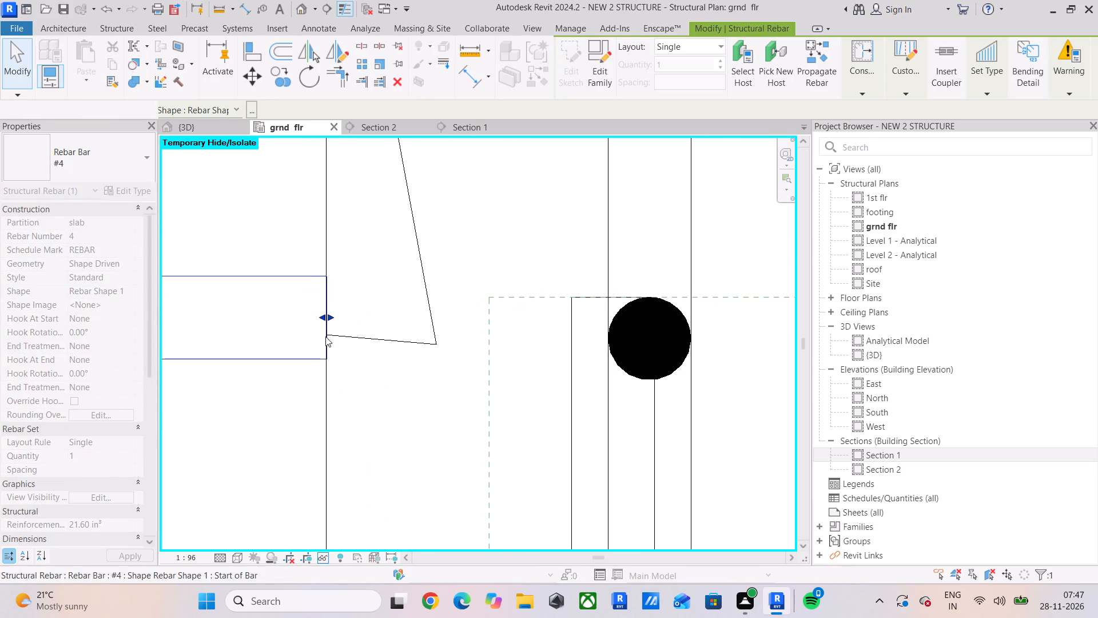
{"action": "left_click", "coordinate": [250, 390]}
{"action": "scroll", "coordinate": [266, 366], "scroll_direction": "down", "scroll_amount": 7}
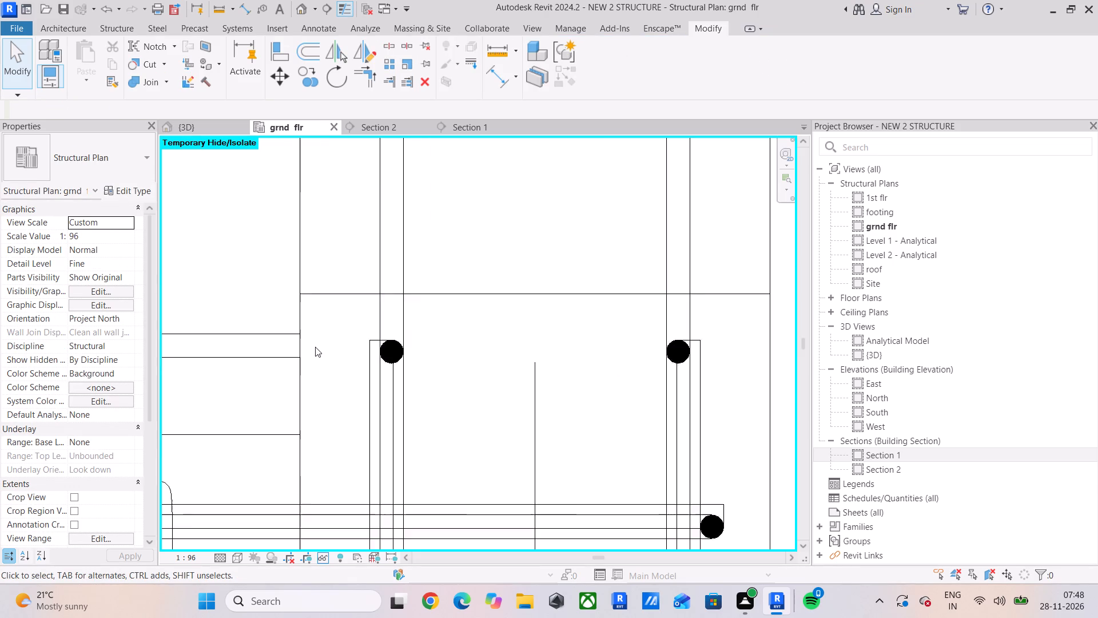
{"action": "scroll", "coordinate": [315, 347], "scroll_direction": "down", "scroll_amount": 7}
{"action": "middle_click_drag", "start_coordinate": [339, 340], "coordinate": [413, 309]}
{"action": "left_click", "coordinate": [319, 319]}
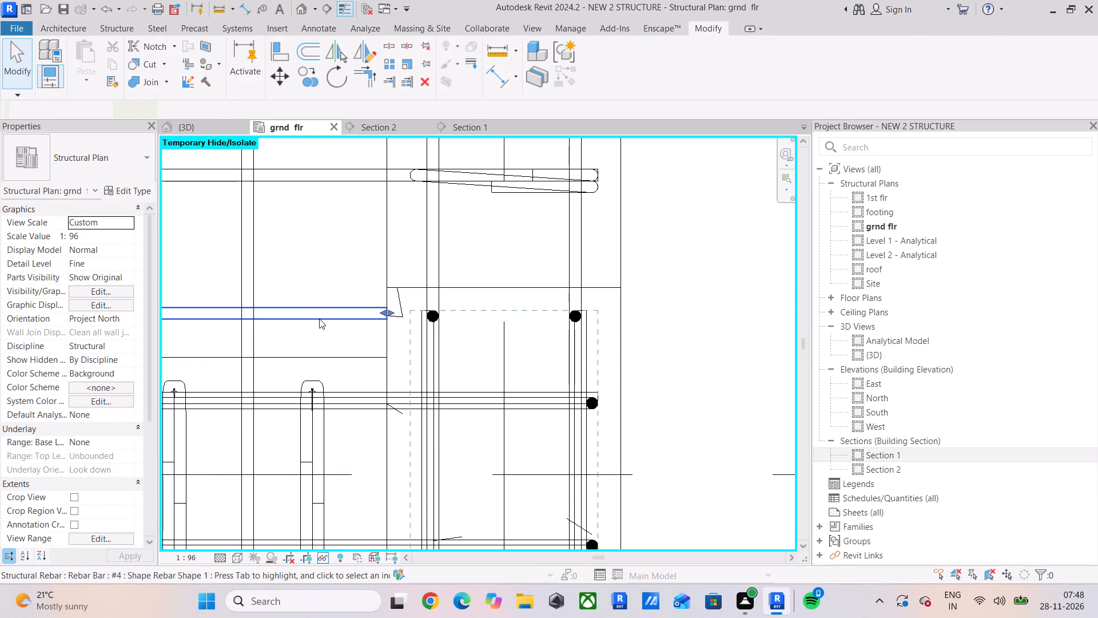
{"action": "left_click", "coordinate": [344, 260]}
Align the first two stirrups of the beam running west from this east-side column with their neighbouring slab bars.
{"action": "scroll", "coordinate": [344, 260], "scroll_direction": "down", "scroll_amount": 6}
{"action": "middle_click_drag", "start_coordinate": [344, 260], "coordinate": [397, 240]}
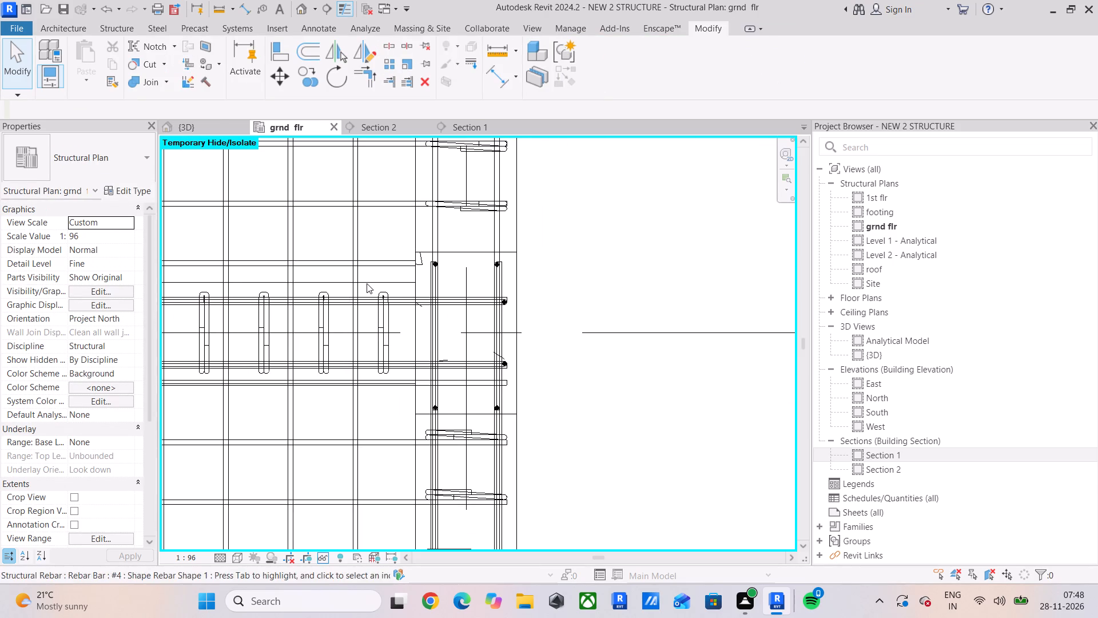
{"action": "middle_click_drag", "start_coordinate": [367, 283], "coordinate": [514, 235]}
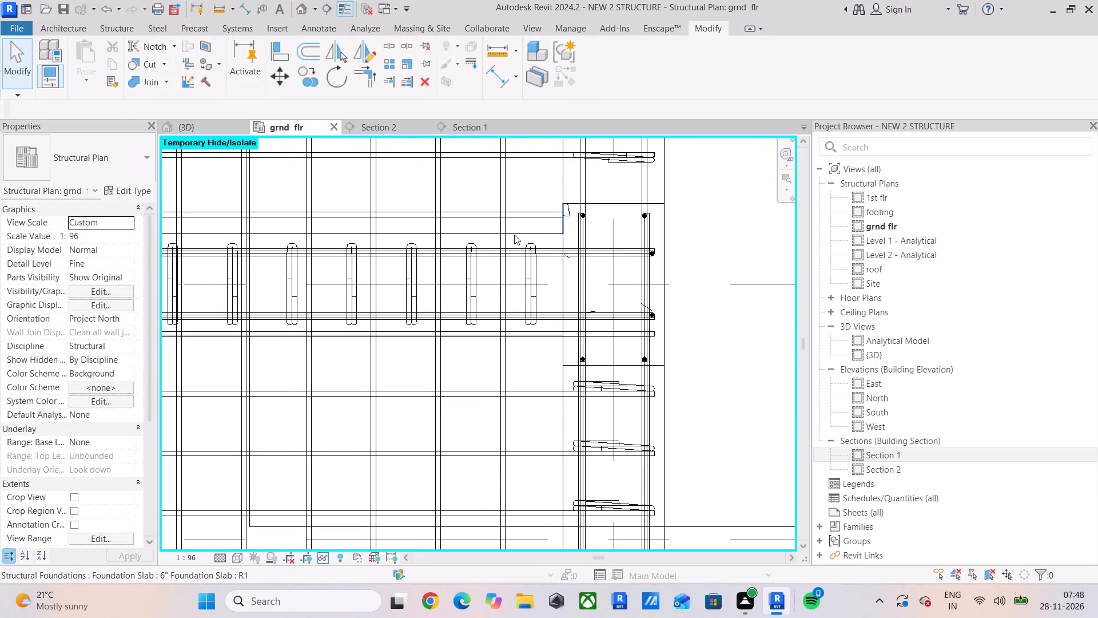
{"action": "left_click", "coordinate": [281, 49]}
{"action": "scroll", "coordinate": [468, 199], "scroll_direction": "up", "scroll_amount": 4}
{"action": "left_click", "coordinate": [529, 319]}
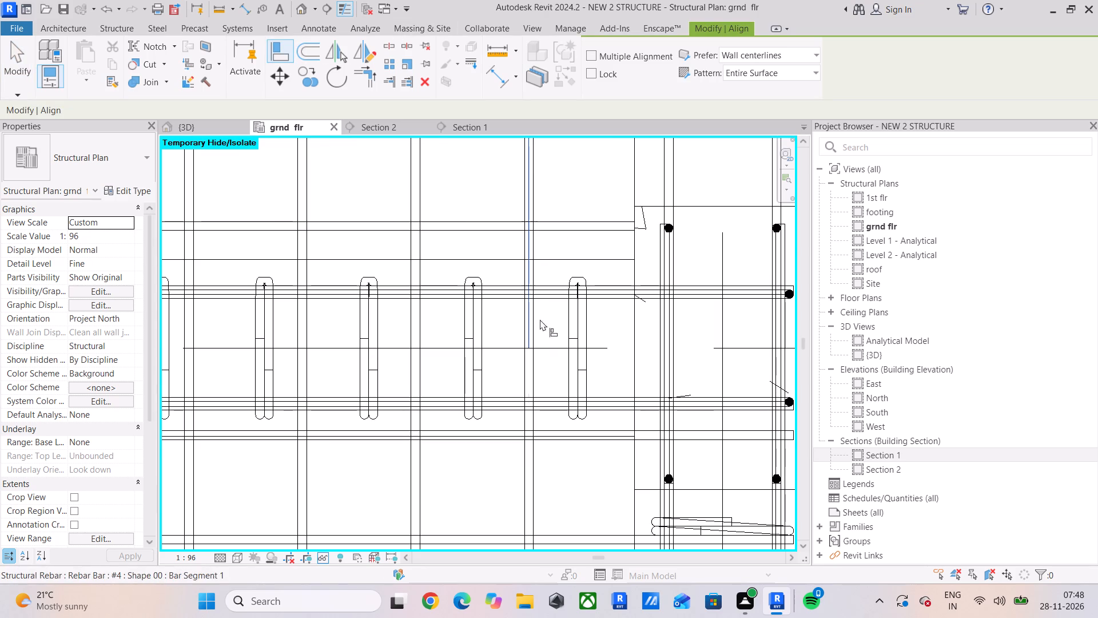
{"action": "left_click", "coordinate": [569, 319]}
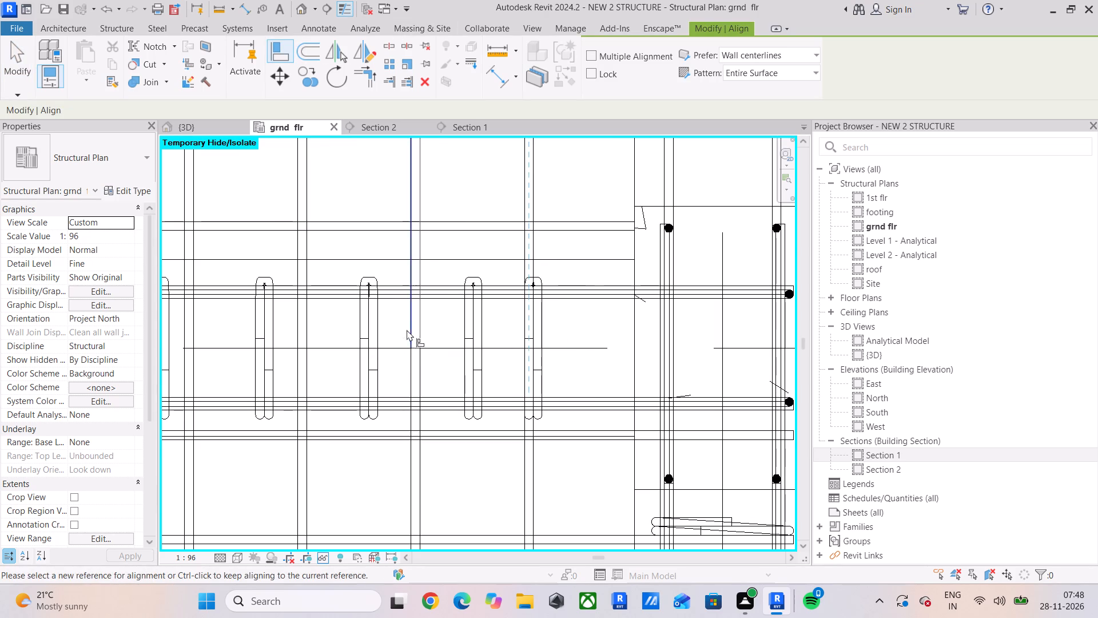
{"action": "left_click", "coordinate": [414, 323]}
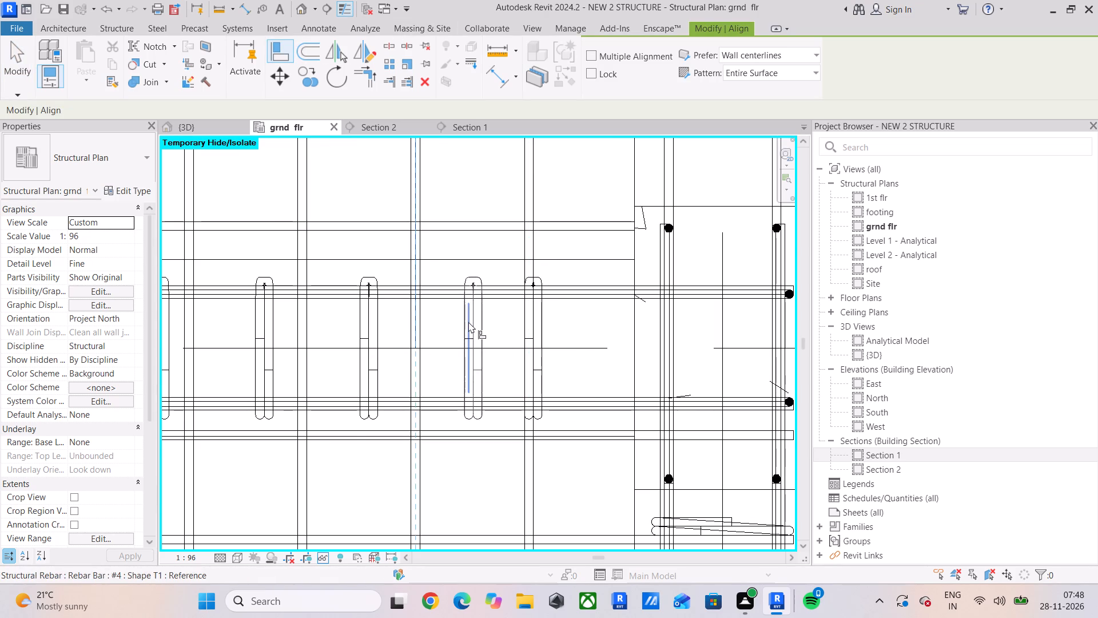
{"action": "left_click", "coordinate": [468, 322]}
Align two more beam stirrups westward with the third and fourth slab bars, skipping the surplus stirrup between them, and finish aligning.
{"action": "middle_click_drag", "start_coordinate": [354, 315], "coordinate": [492, 312]}
{"action": "left_click", "coordinate": [439, 307]}
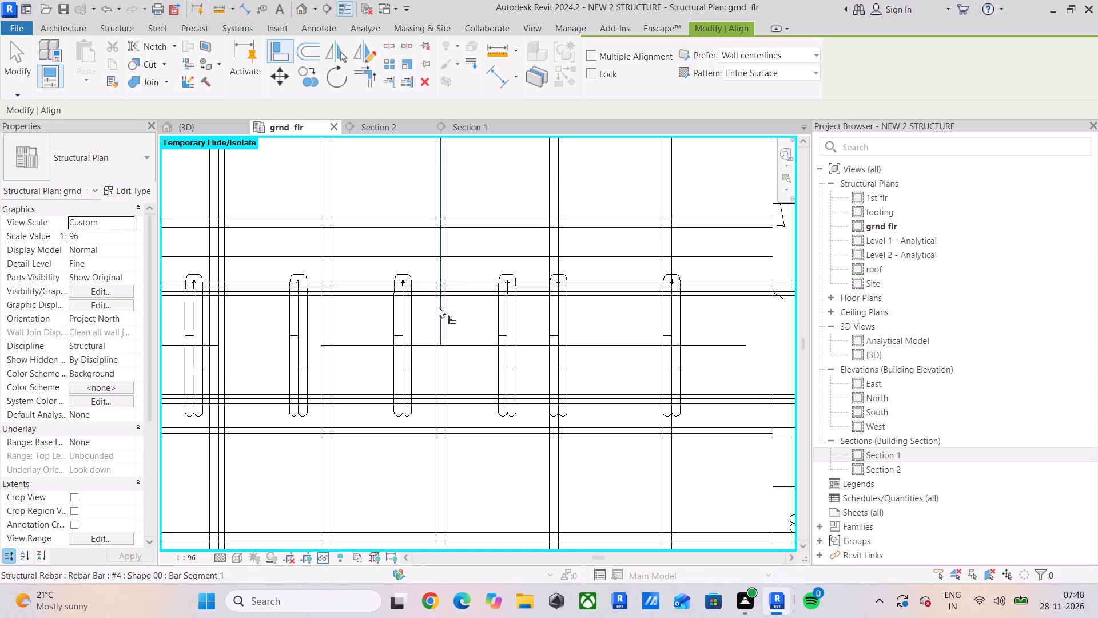
{"action": "left_click_drag", "start_coordinate": [499, 310], "coordinate": [485, 315]}
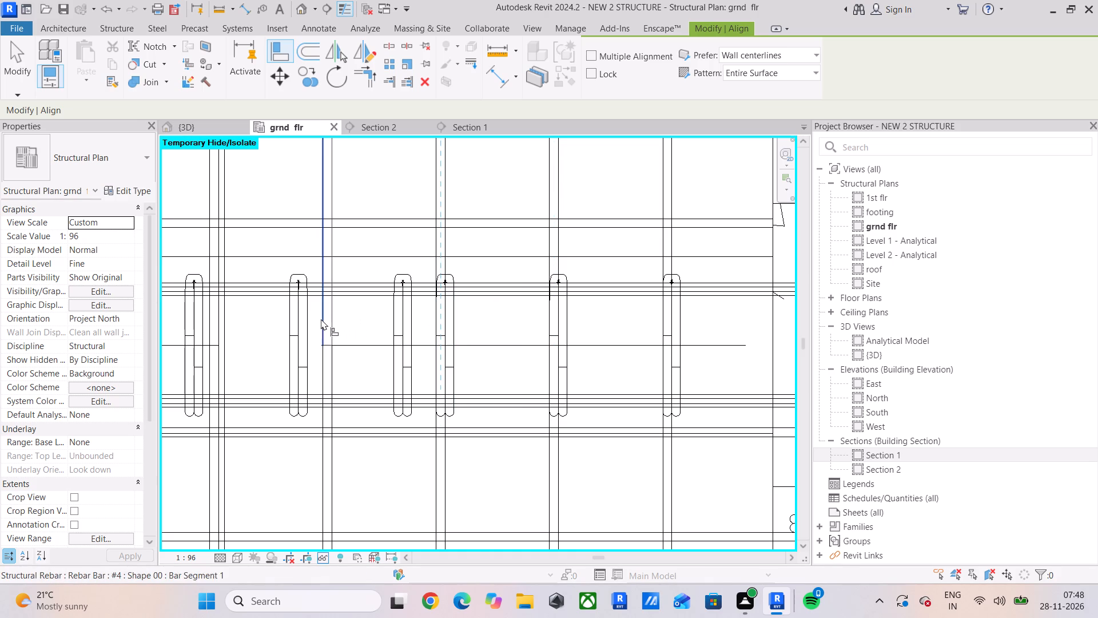
{"action": "left_click", "coordinate": [327, 316]}
{"action": "left_click", "coordinate": [293, 311]}
{"action": "middle_click_drag", "start_coordinate": [295, 313], "coordinate": [385, 314]}
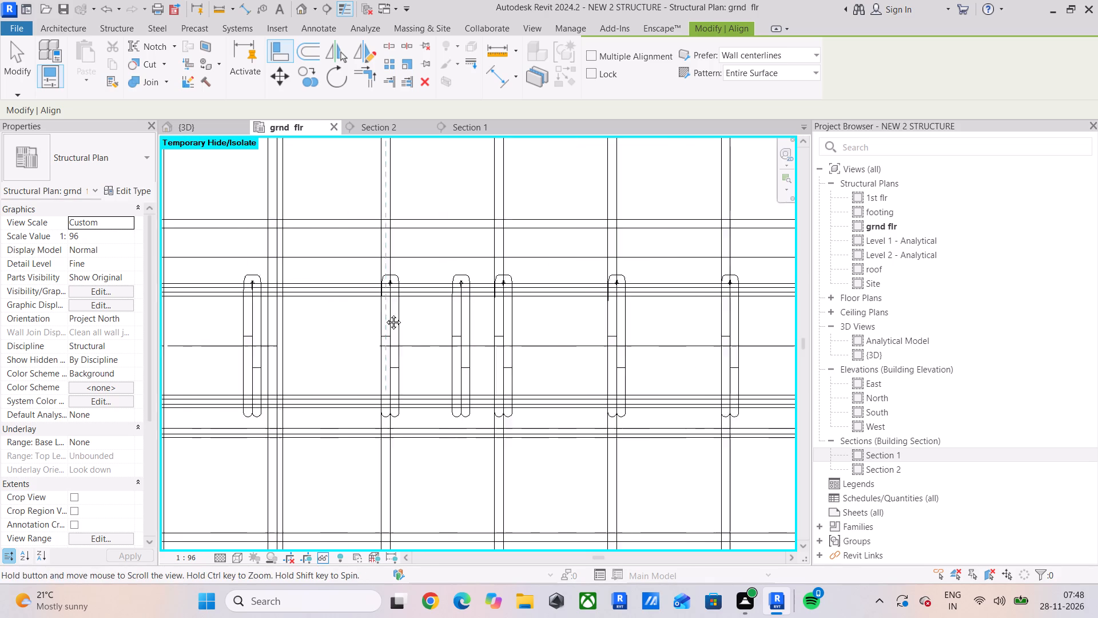
{"action": "middle_click_drag", "start_coordinate": [385, 314], "coordinate": [412, 314]}
{"action": "key", "text": "Escape"}
{"action": "key", "text": "Escape"}
Delete the surplus beam stirrup left between the third and fourth aligned stirrups.
{"action": "left_click", "coordinate": [509, 312]}
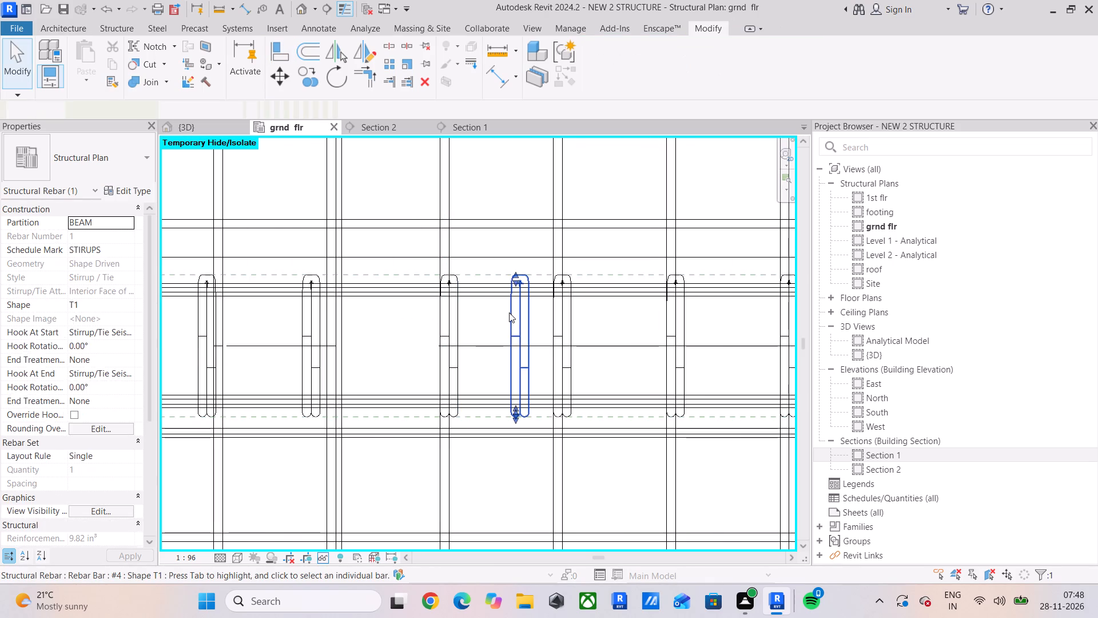
{"action": "key", "text": "Delete"}
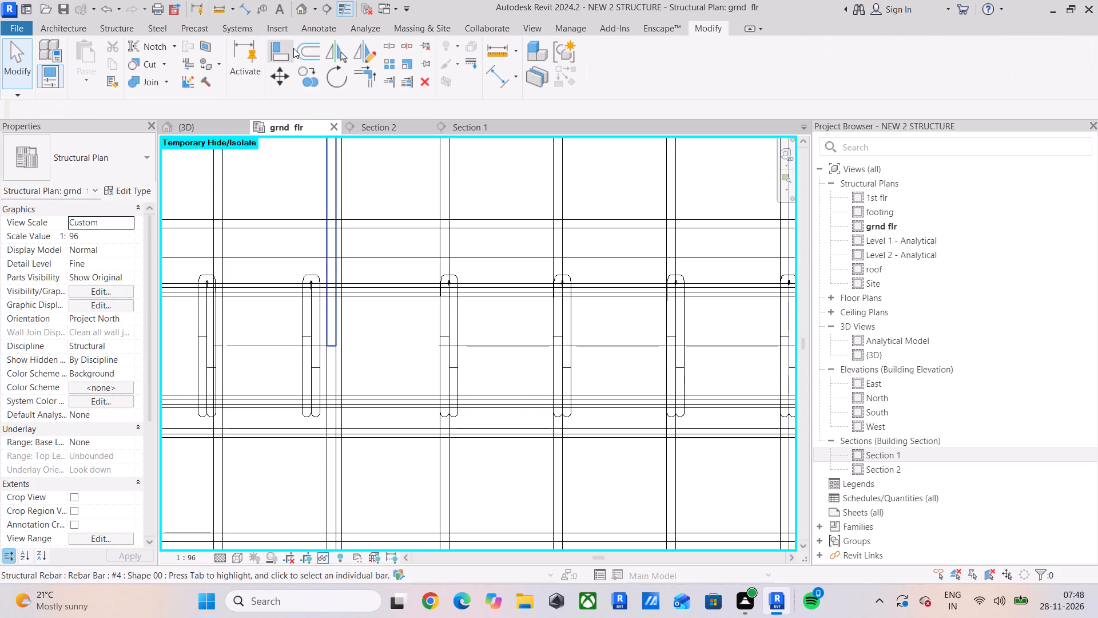
Align the fifth to seventh stirrups westward along this beam with their neighbouring slab bars.
{"action": "left_click", "coordinate": [293, 48]}
{"action": "scroll", "coordinate": [289, 320], "scroll_direction": "up", "scroll_amount": 4}
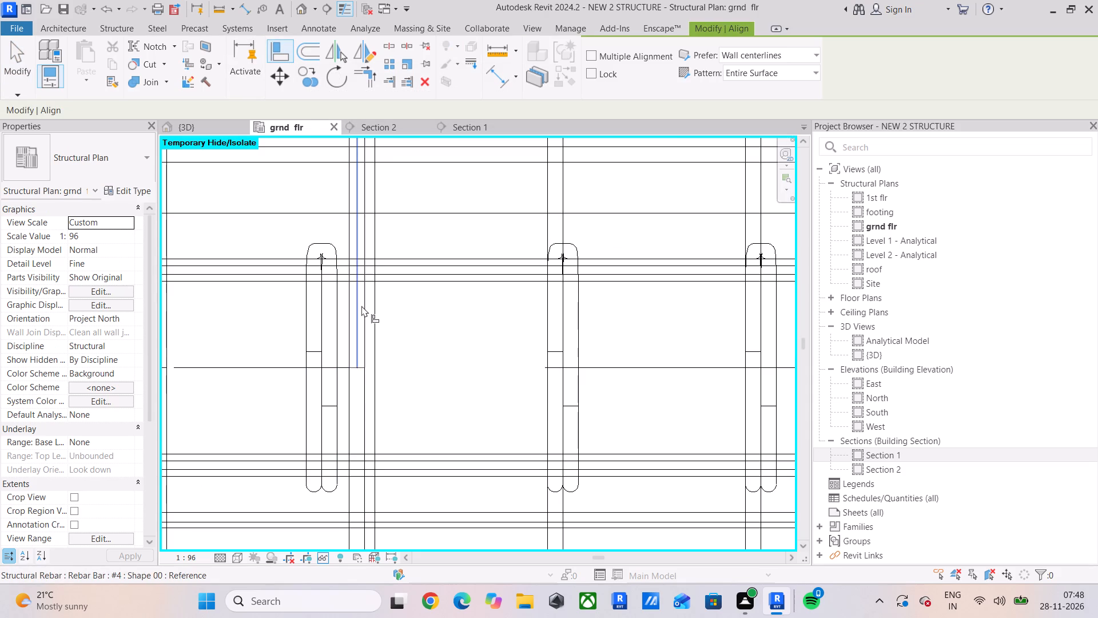
{"action": "left_click", "coordinate": [361, 306]}
{"action": "left_click", "coordinate": [310, 304]}
{"action": "middle_click_drag", "start_coordinate": [301, 308], "coordinate": [526, 292]}
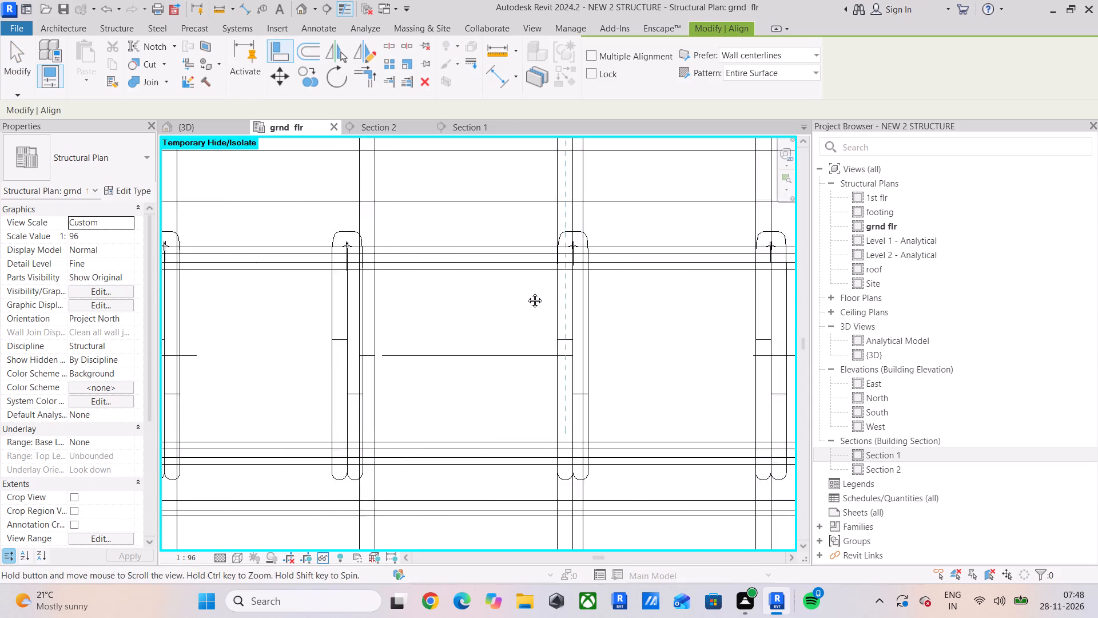
{"action": "middle_click_drag", "start_coordinate": [526, 292], "coordinate": [527, 292]}
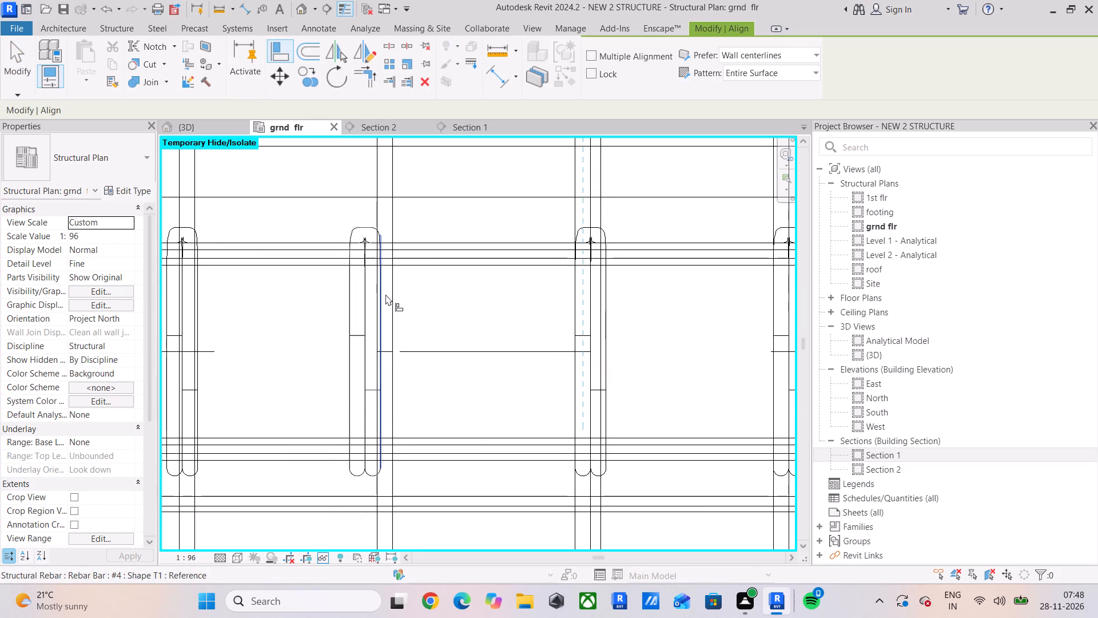
{"action": "left_click", "coordinate": [387, 213]}
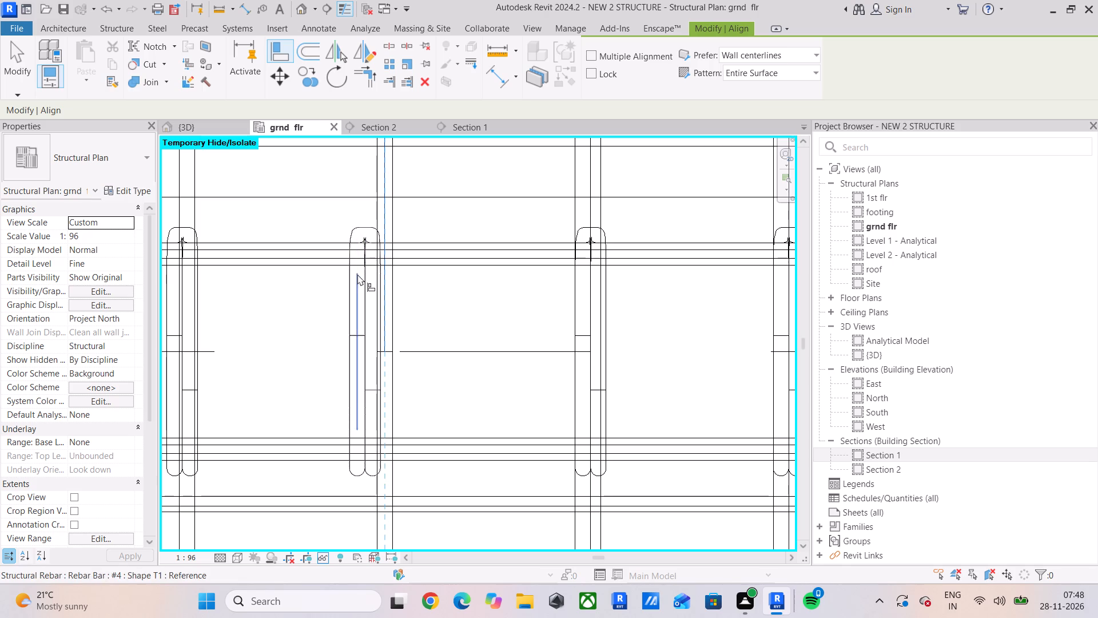
{"action": "left_click", "coordinate": [357, 274]}
{"action": "middle_click_drag", "start_coordinate": [338, 284], "coordinate": [558, 284]}
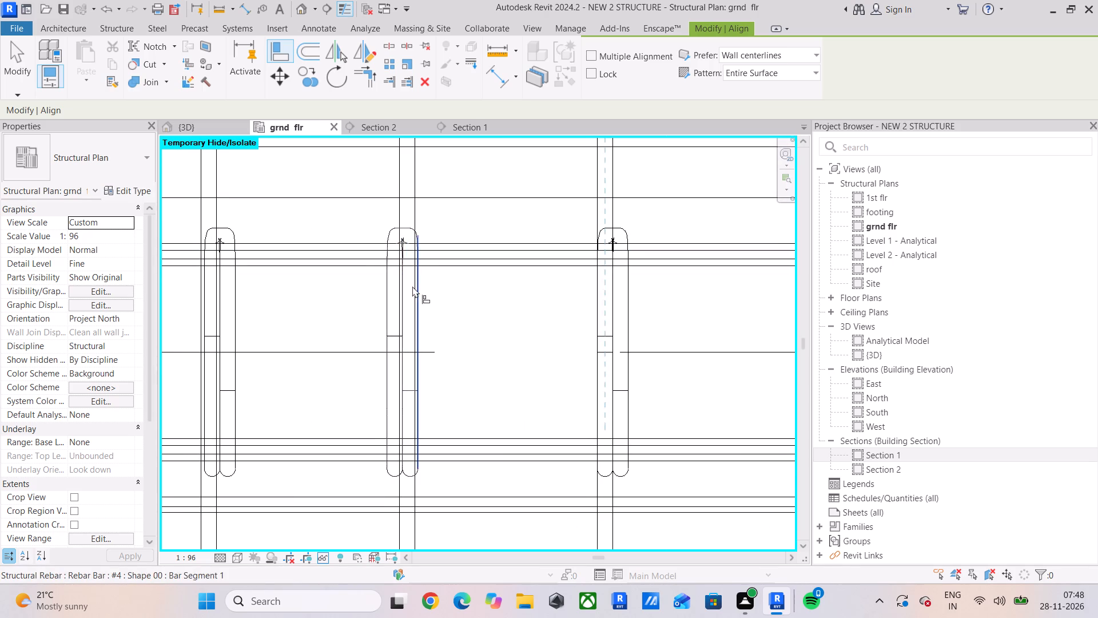
{"action": "left_click", "coordinate": [406, 201]}
{"action": "left_click", "coordinate": [392, 287]}
Align the next three stirrups westward, the eighth to tenth, with their neighbouring slab bars.
{"action": "middle_click_drag", "start_coordinate": [361, 298], "coordinate": [491, 307]}
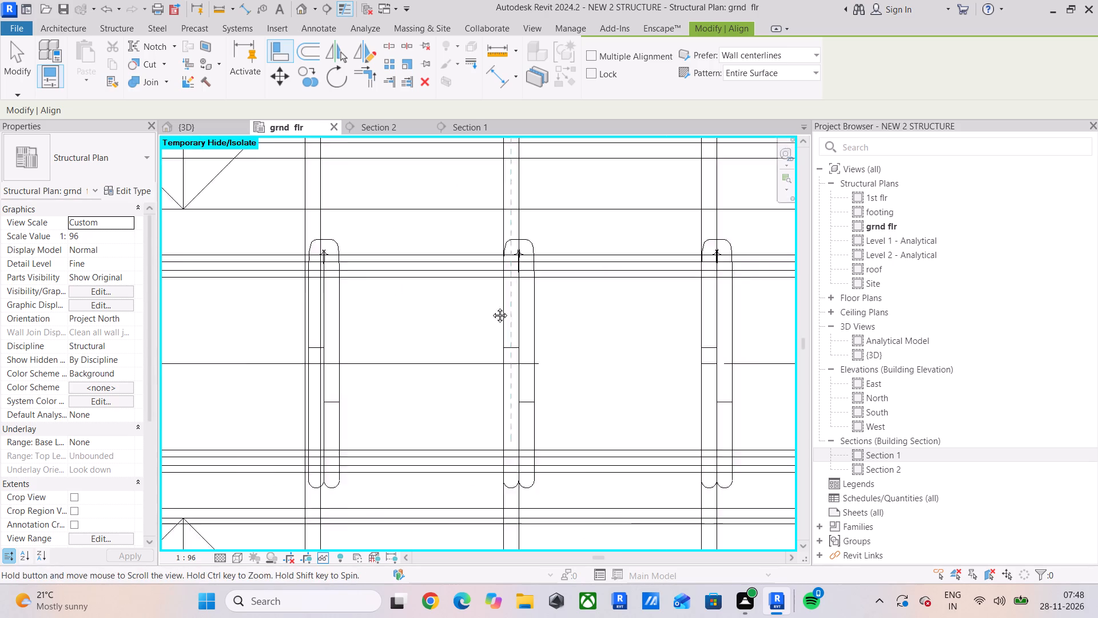
{"action": "middle_click_drag", "start_coordinate": [491, 307], "coordinate": [517, 297]}
{"action": "left_click", "coordinate": [363, 202]}
{"action": "left_click", "coordinate": [366, 281]}
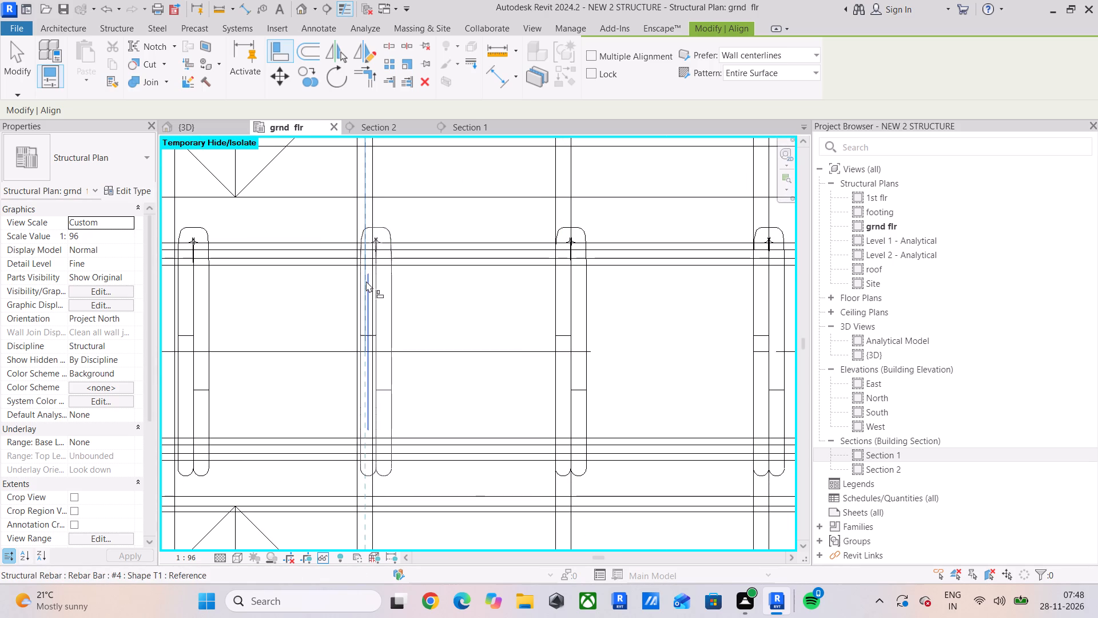
{"action": "middle_click_drag", "start_coordinate": [312, 289], "coordinate": [582, 267]}
{"action": "left_click", "coordinate": [437, 193]}
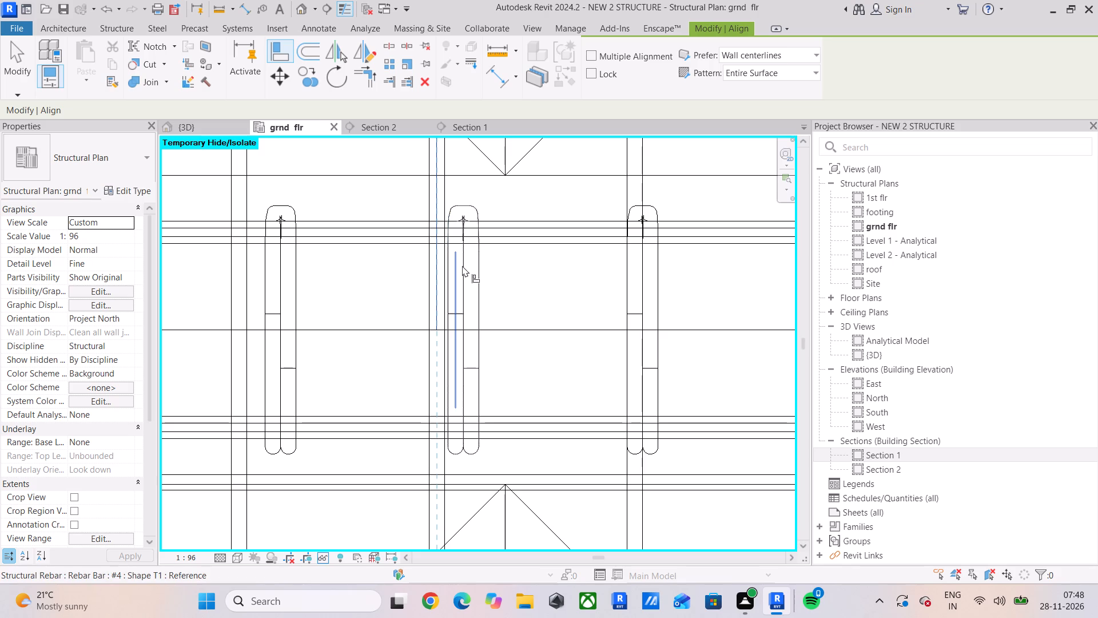
{"action": "left_click", "coordinate": [460, 267]}
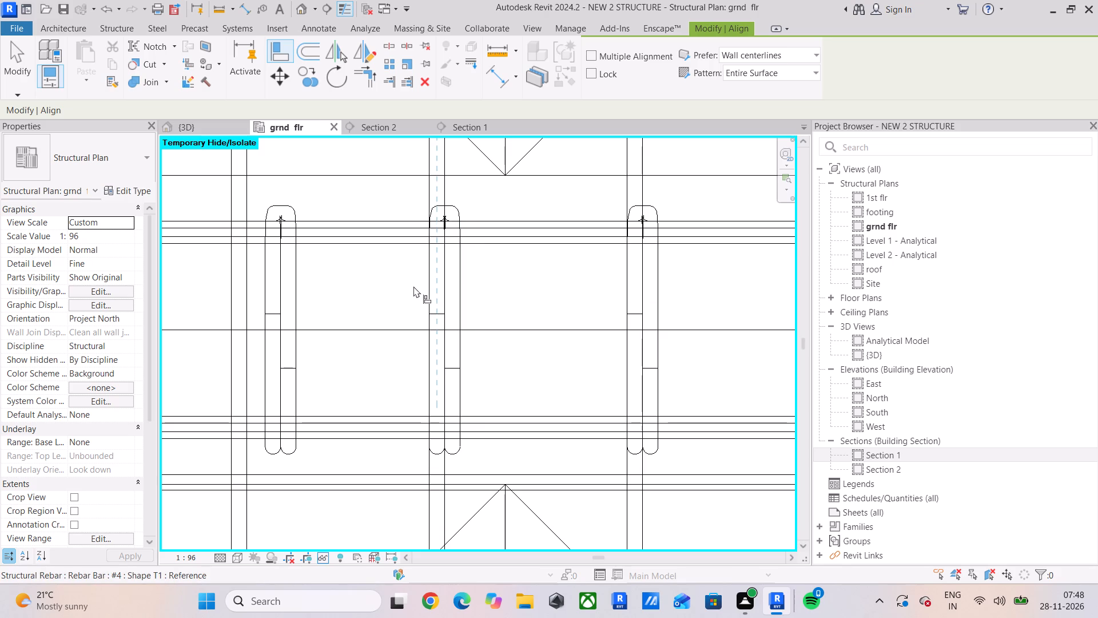
{"action": "middle_click_drag", "start_coordinate": [304, 300], "coordinate": [435, 345]}
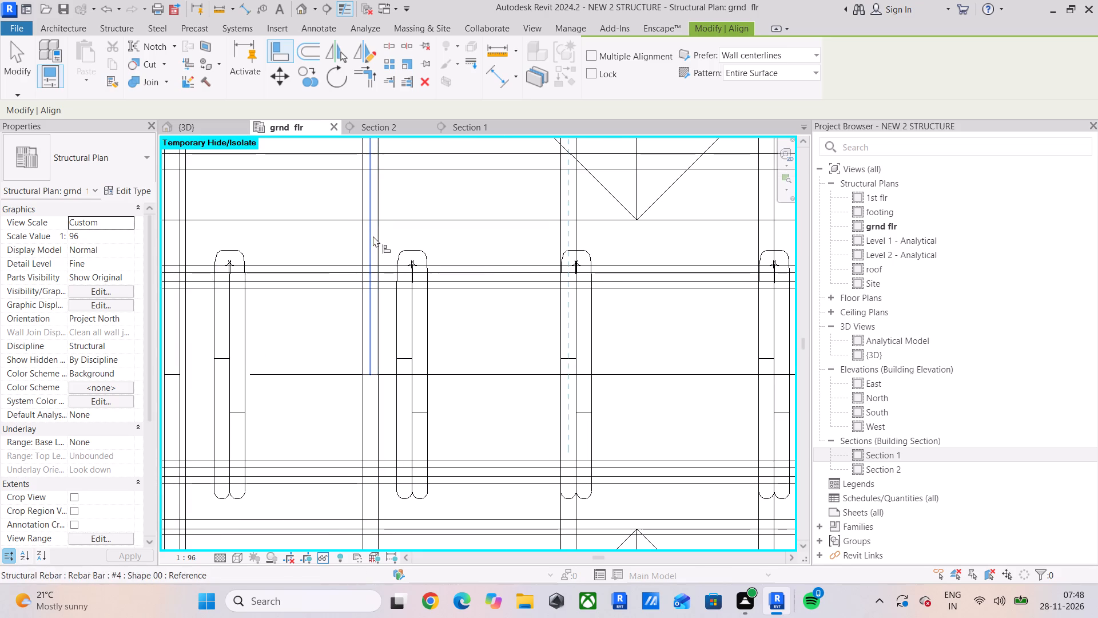
{"action": "left_click", "coordinate": [371, 236]}
{"action": "left_click", "coordinate": [409, 305]}
Align the eleventh to thirteenth stirrups westward along the beam with their slab bars.
{"action": "middle_click_drag", "start_coordinate": [337, 311], "coordinate": [639, 310]}
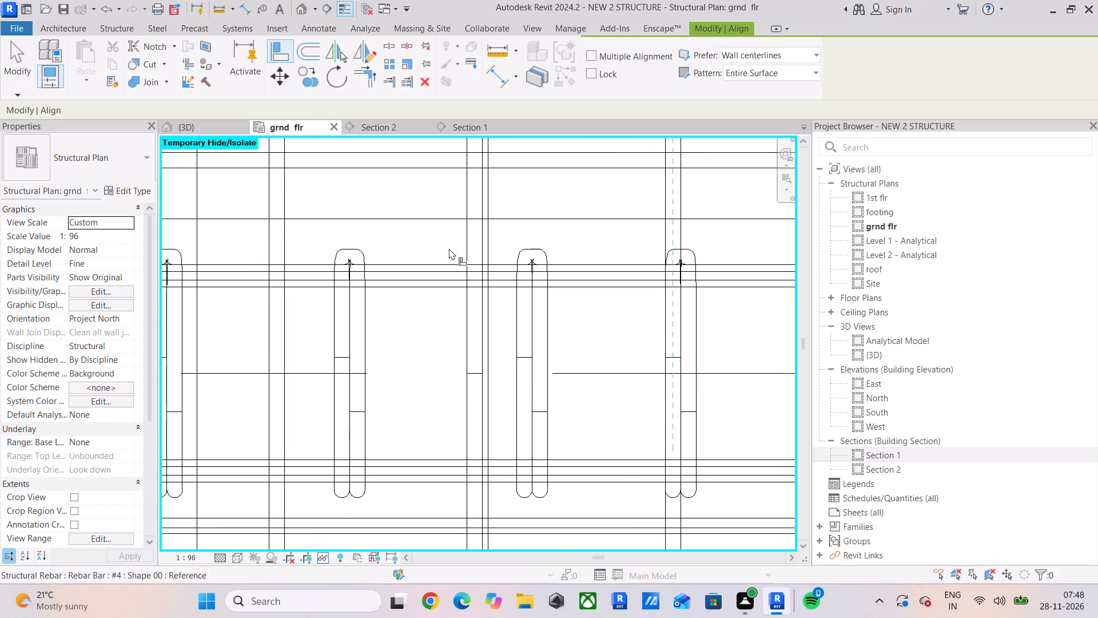
{"action": "left_click", "coordinate": [470, 240]}
{"action": "left_click", "coordinate": [520, 310]}
{"action": "middle_click_drag", "start_coordinate": [397, 314], "coordinate": [598, 308]}
{"action": "left_click", "coordinate": [474, 227]}
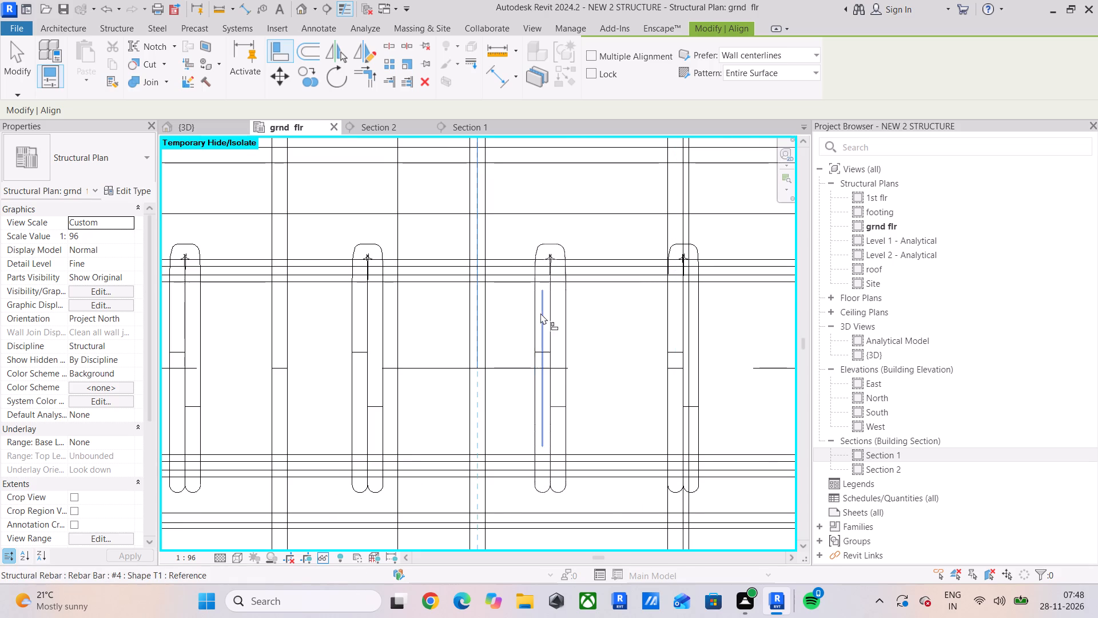
{"action": "left_click", "coordinate": [540, 313]}
{"action": "left_click", "coordinate": [278, 227]}
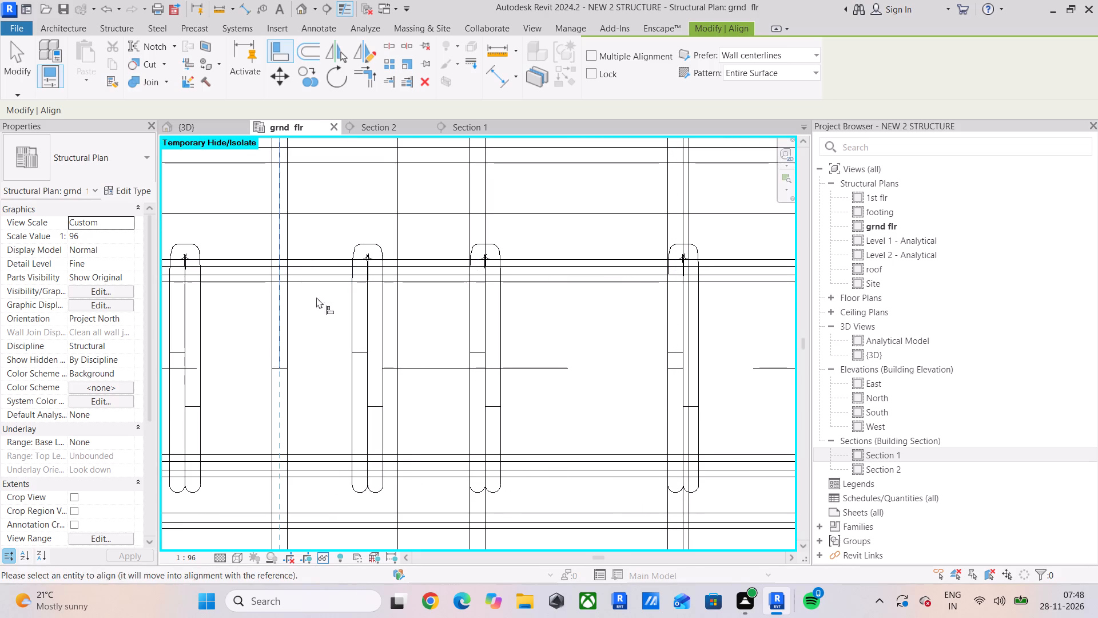
{"action": "left_click", "coordinate": [355, 296]}
Align the fourteenth and fifteenth stirrups westward along the beam with their slab bars.
{"action": "middle_click_drag", "start_coordinate": [321, 311], "coordinate": [597, 330]}
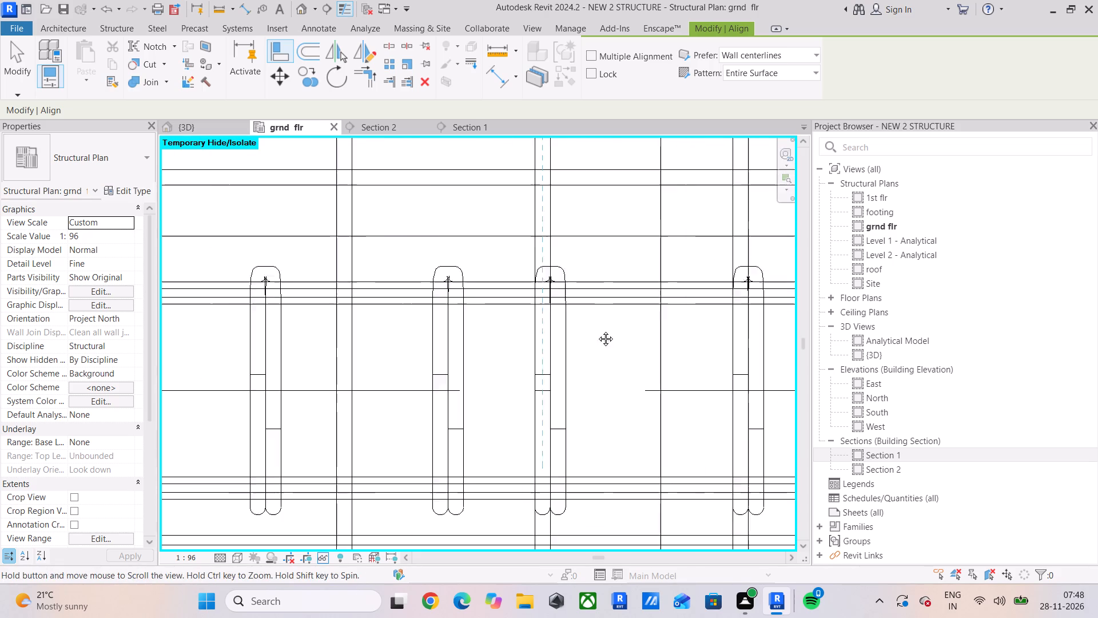
{"action": "middle_click_drag", "start_coordinate": [597, 330], "coordinate": [598, 330]}
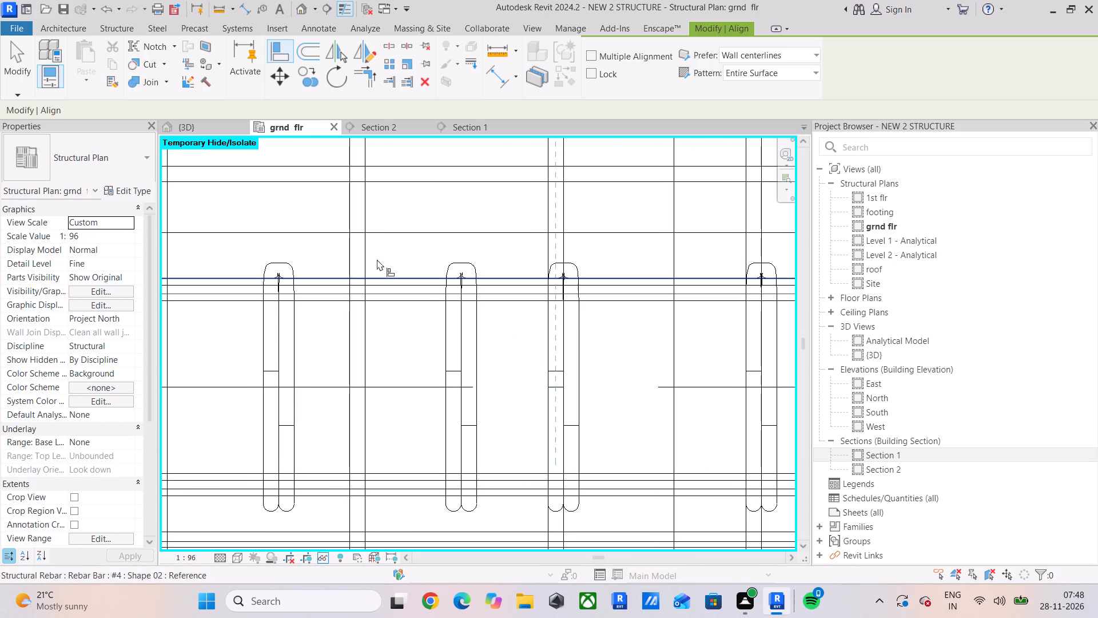
{"action": "left_click", "coordinate": [357, 253]}
{"action": "left_click", "coordinate": [454, 312]}
{"action": "middle_click_drag", "start_coordinate": [403, 321], "coordinate": [722, 331]}
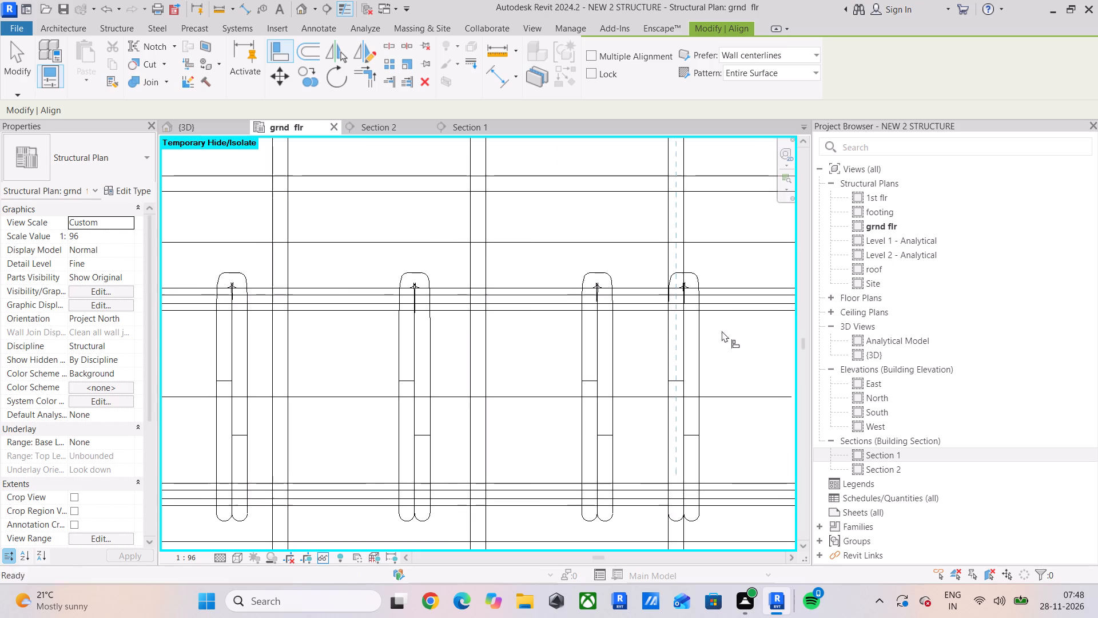
{"action": "left_click", "coordinate": [479, 264]}
{"action": "left_click", "coordinate": [588, 340]}
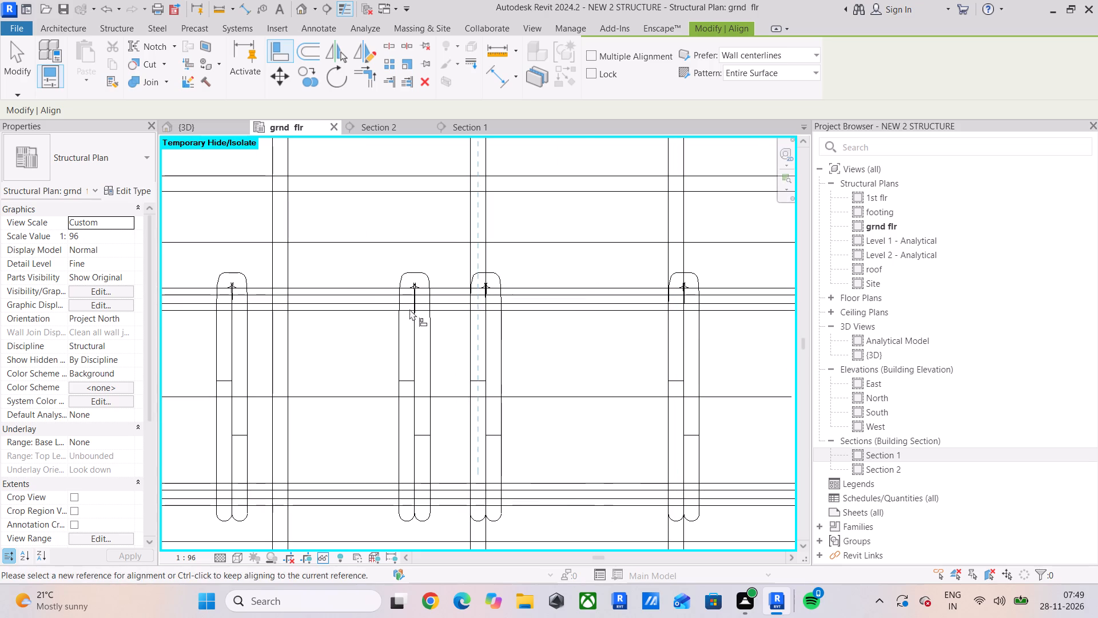
Align the two westernmost stirrups with the last two slab bars beside the column at the beam's west end, and finish aligning.
{"action": "middle_click_drag", "start_coordinate": [361, 281], "coordinate": [509, 296]}
{"action": "left_click_drag", "start_coordinate": [426, 281], "coordinate": [422, 287]}
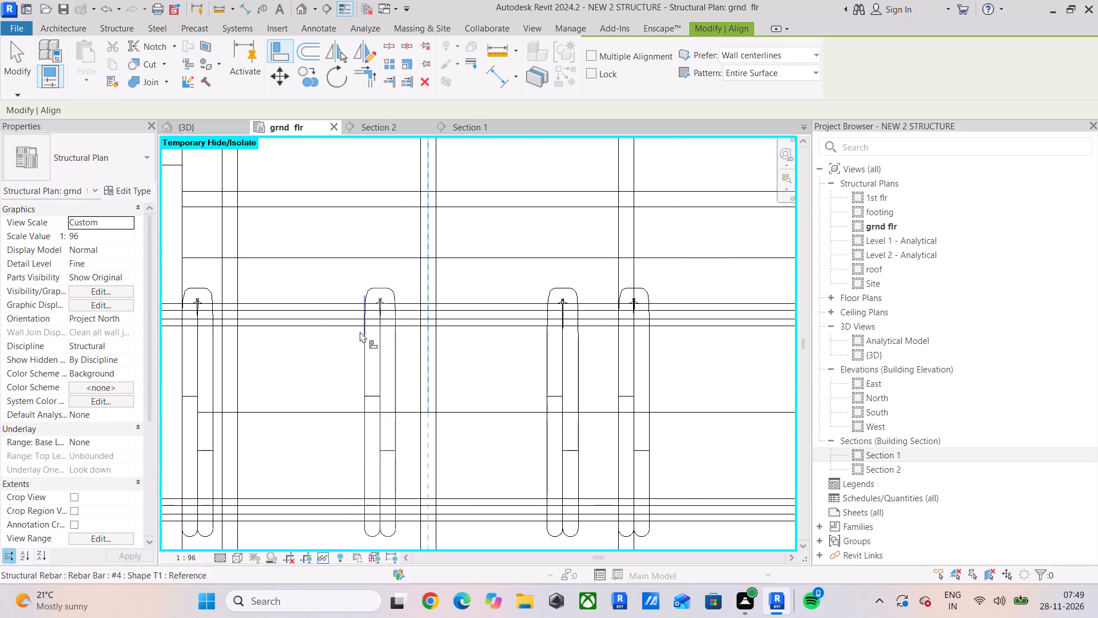
{"action": "left_click", "coordinate": [369, 341]}
{"action": "middle_click_drag", "start_coordinate": [379, 342], "coordinate": [552, 341]}
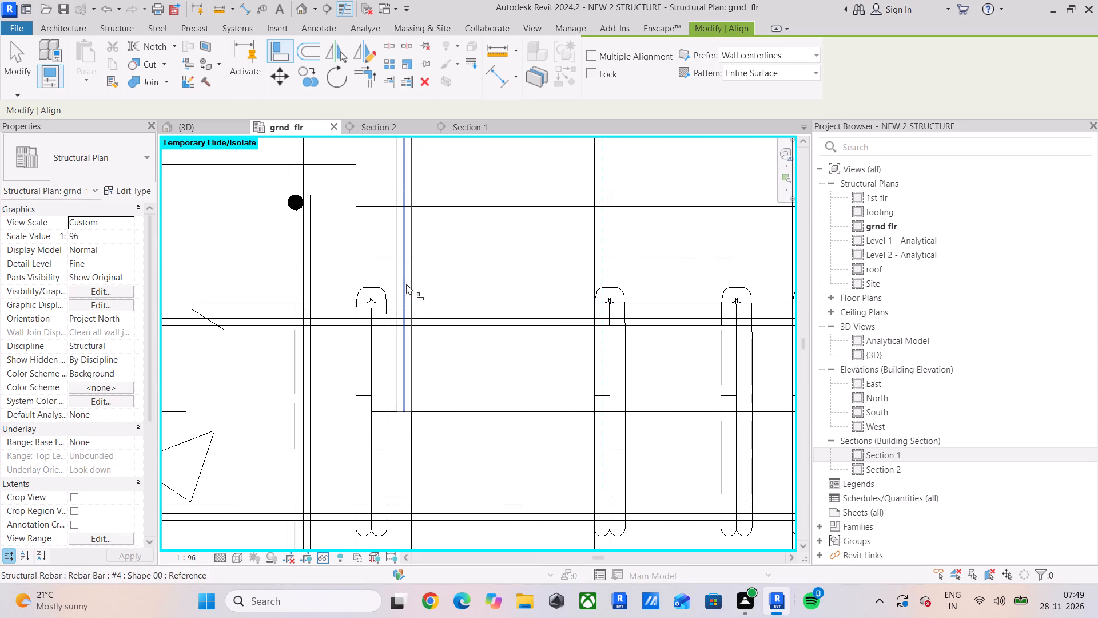
{"action": "left_click", "coordinate": [406, 282]}
{"action": "left_click", "coordinate": [359, 346]}
{"action": "middle_click_drag", "start_coordinate": [536, 335], "coordinate": [403, 344]}
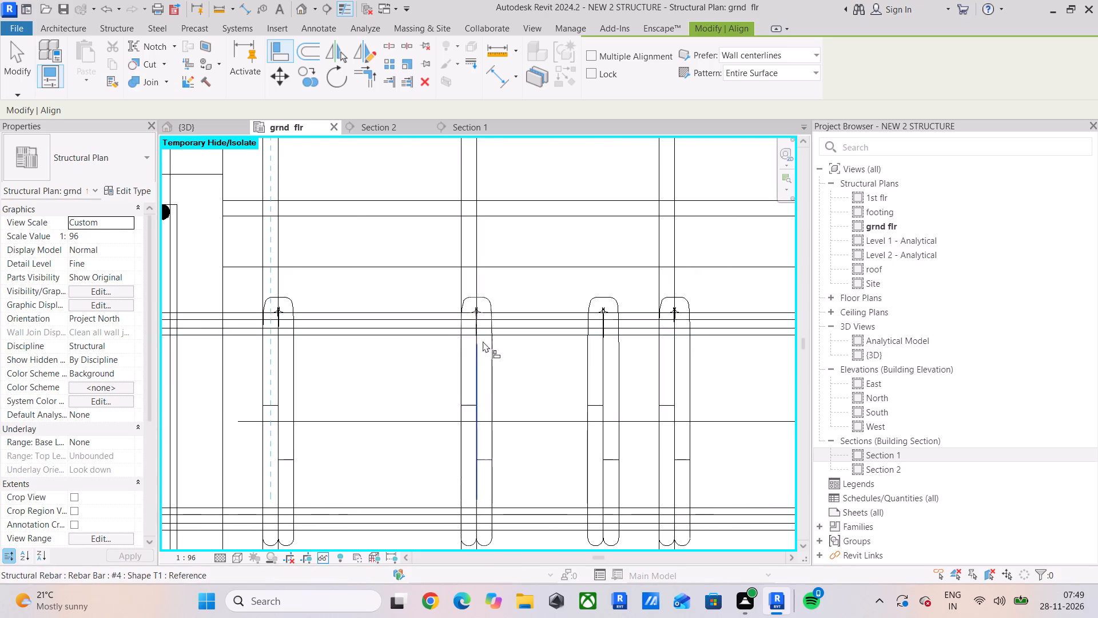
{"action": "key", "text": "Escape"}
{"action": "key", "text": "Escape"}
{"action": "key", "text": "Escape"}
Delete the surplus stirrup left between the second and third aligned stirrups from the beam's west end.
{"action": "left_click", "coordinate": [608, 352]}
{"action": "key", "text": "Delete"}
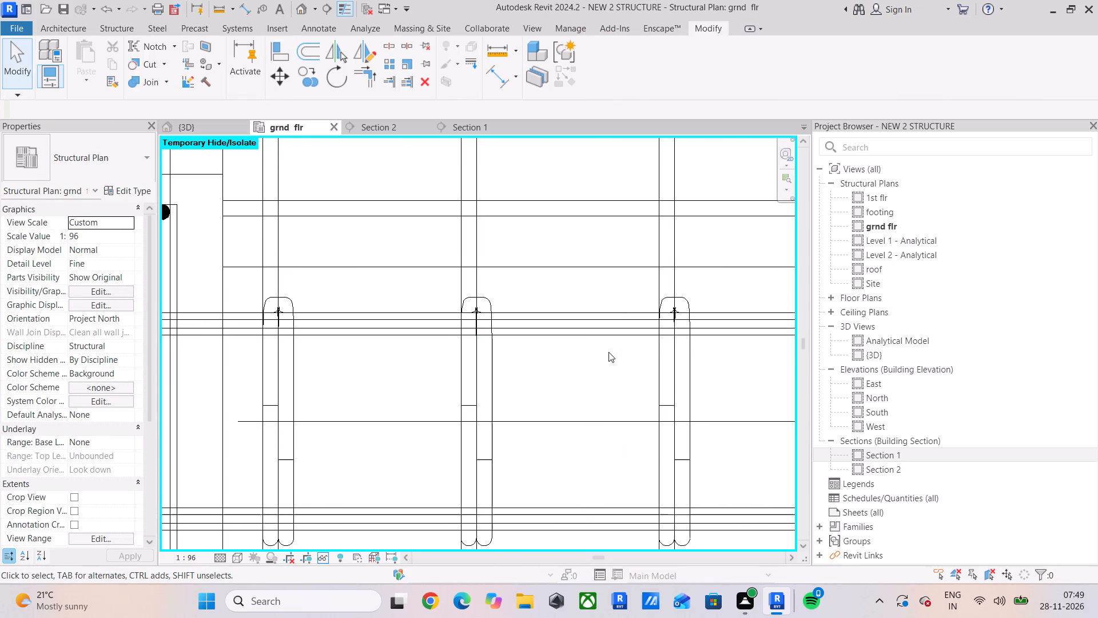
Align the slab bar meeting the column's west face near its north edge with the matching slab bar east of the column.
{"action": "scroll", "coordinate": [604, 350], "scroll_direction": "down", "scroll_amount": 5}
{"action": "middle_click_drag", "start_coordinate": [604, 350], "coordinate": [522, 239]}
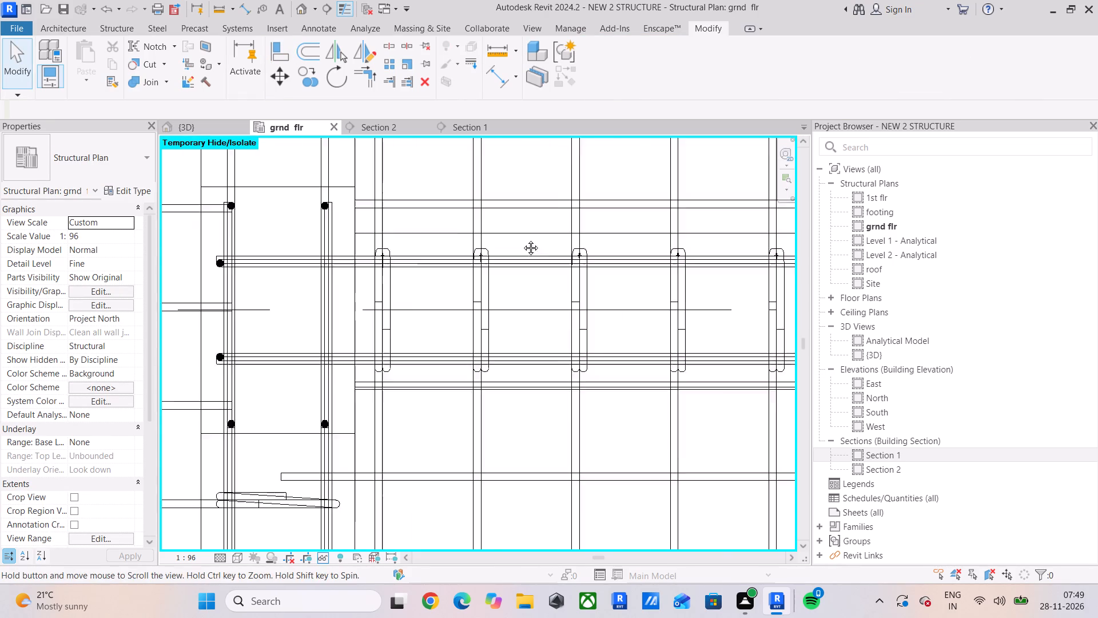
{"action": "middle_click_drag", "start_coordinate": [522, 239], "coordinate": [518, 228]}
{"action": "scroll", "coordinate": [518, 228], "scroll_direction": "down", "scroll_amount": 6}
{"action": "scroll", "coordinate": [407, 336], "scroll_direction": "up", "scroll_amount": 6}
{"action": "scroll", "coordinate": [442, 323], "scroll_direction": "down", "scroll_amount": 3}
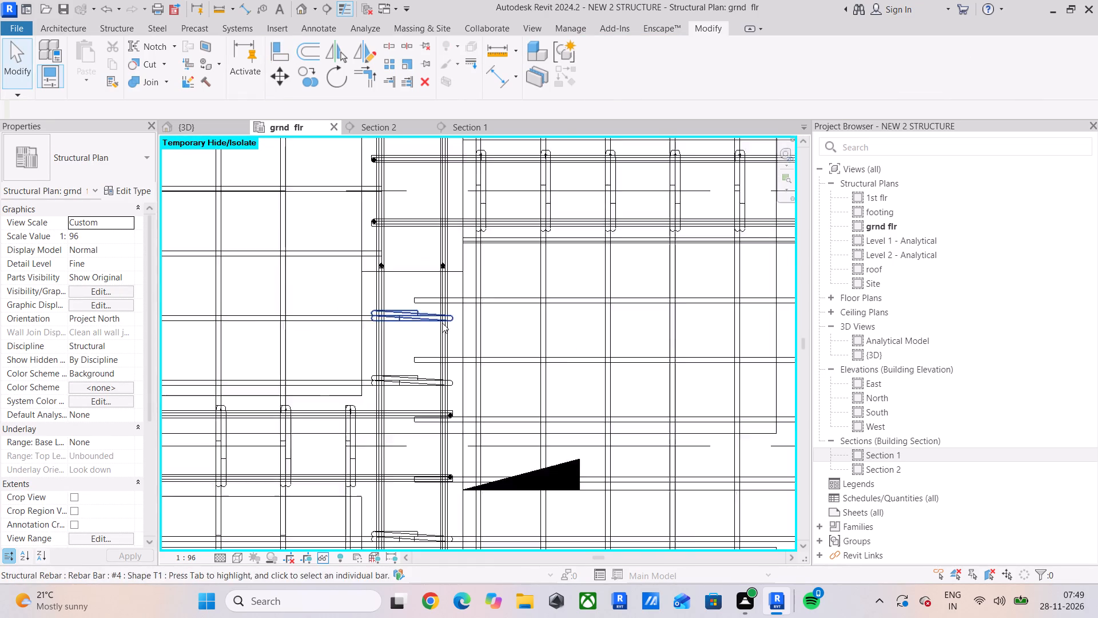
{"action": "scroll", "coordinate": [442, 323], "scroll_direction": "down", "scroll_amount": 3}
{"action": "middle_click_drag", "start_coordinate": [331, 331], "coordinate": [320, 381]}
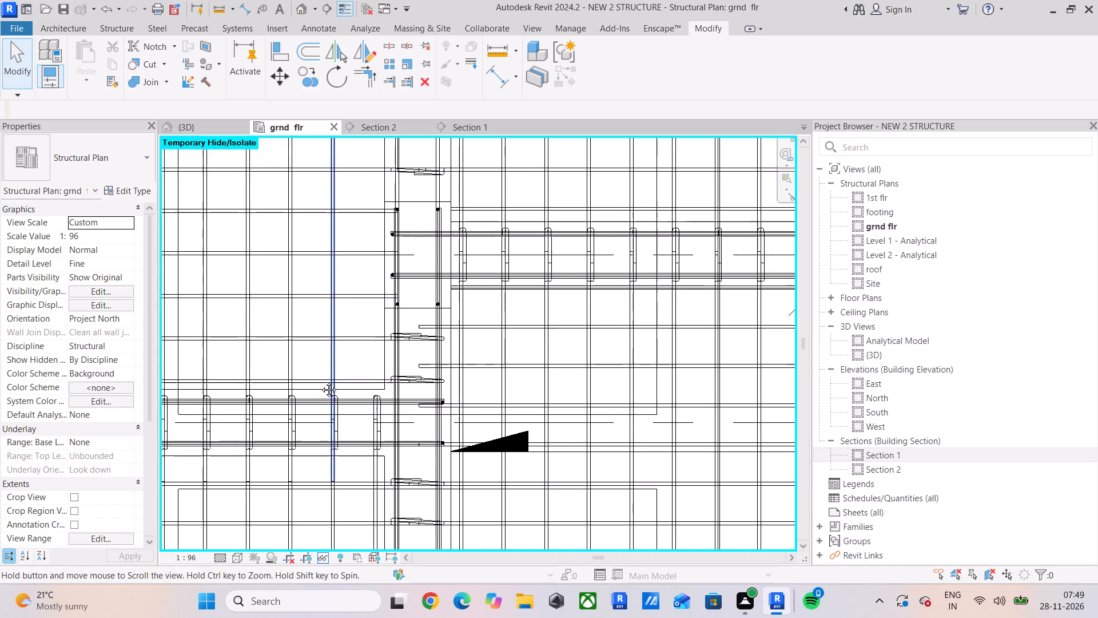
{"action": "middle_click_drag", "start_coordinate": [320, 381], "coordinate": [310, 436]}
{"action": "scroll", "coordinate": [379, 288], "scroll_direction": "up", "scroll_amount": 4}
{"action": "middle_click_drag", "start_coordinate": [376, 386], "coordinate": [353, 275]}
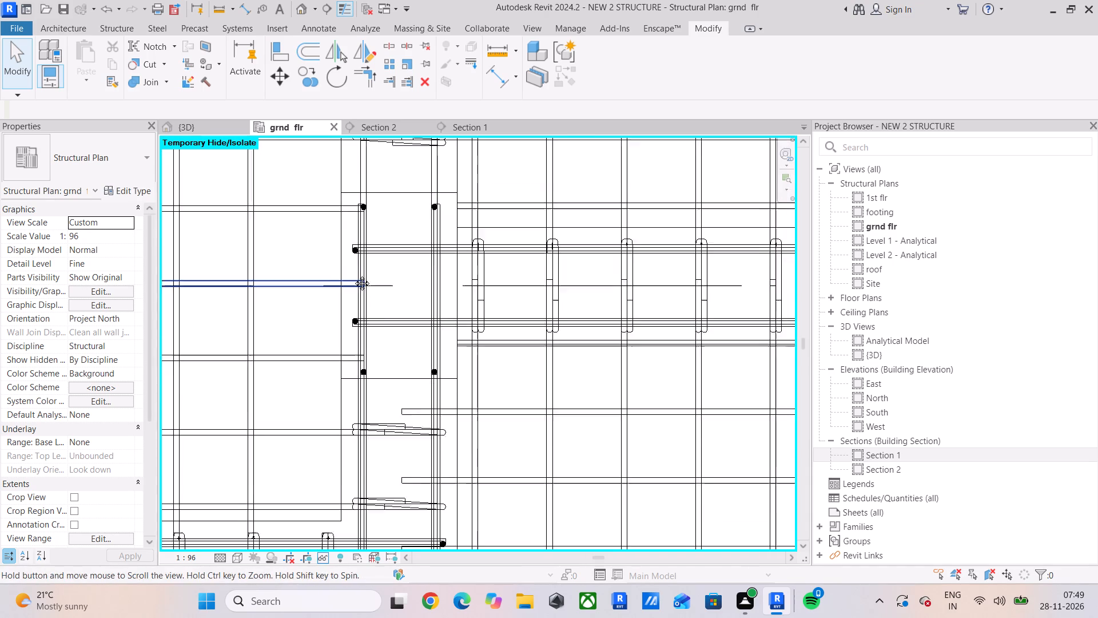
{"action": "middle_click_drag", "start_coordinate": [353, 275], "coordinate": [353, 268]}
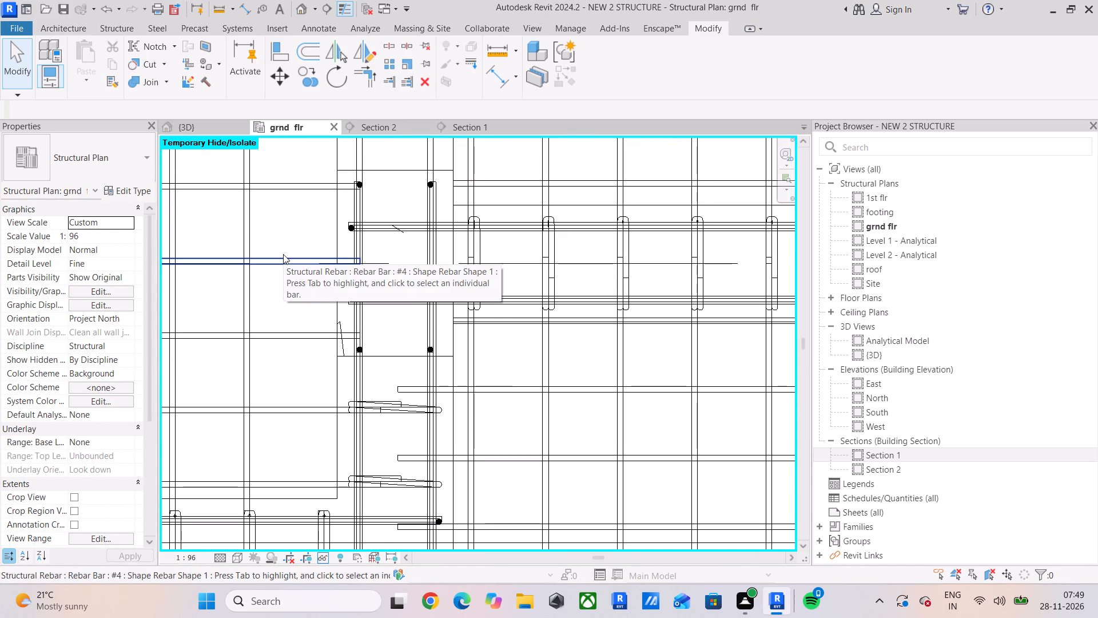
{"action": "middle_click_drag", "start_coordinate": [380, 213], "coordinate": [362, 324]}
{"action": "scroll", "coordinate": [393, 274], "scroll_direction": "up", "scroll_amount": 1}
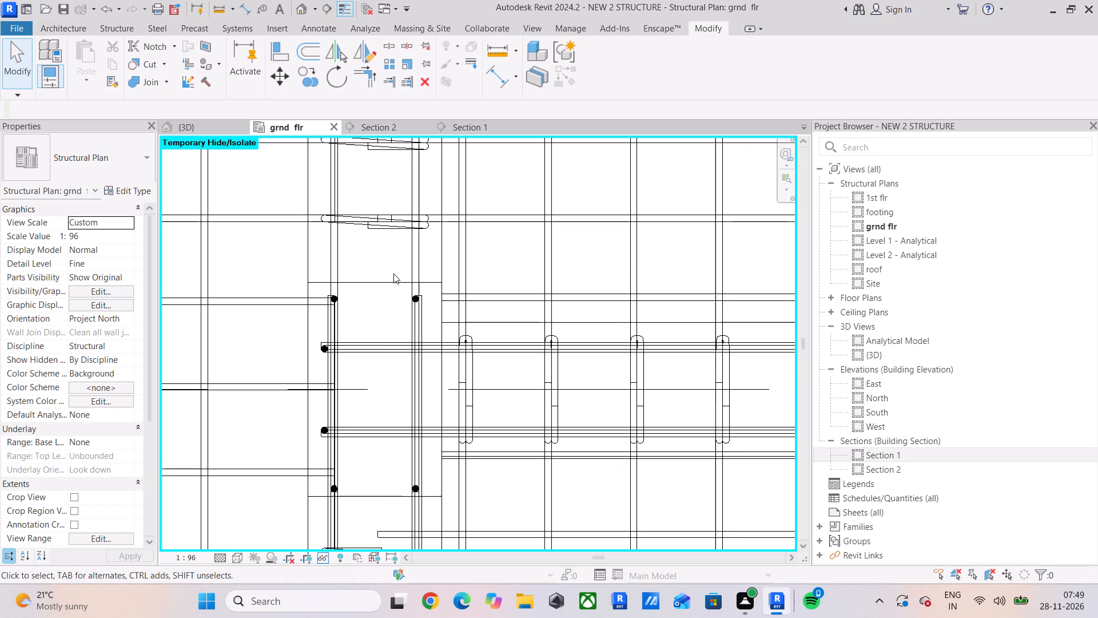
{"action": "left_click", "coordinate": [277, 52]}
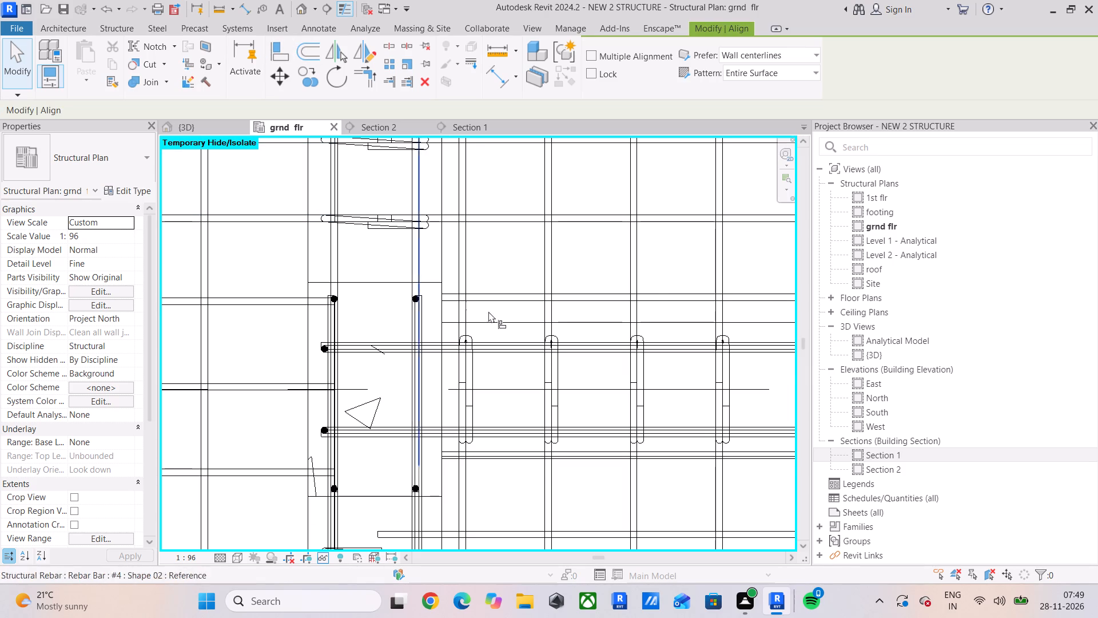
{"action": "scroll", "coordinate": [492, 310], "scroll_direction": "up", "scroll_amount": 3}
{"action": "left_click", "coordinate": [504, 280]}
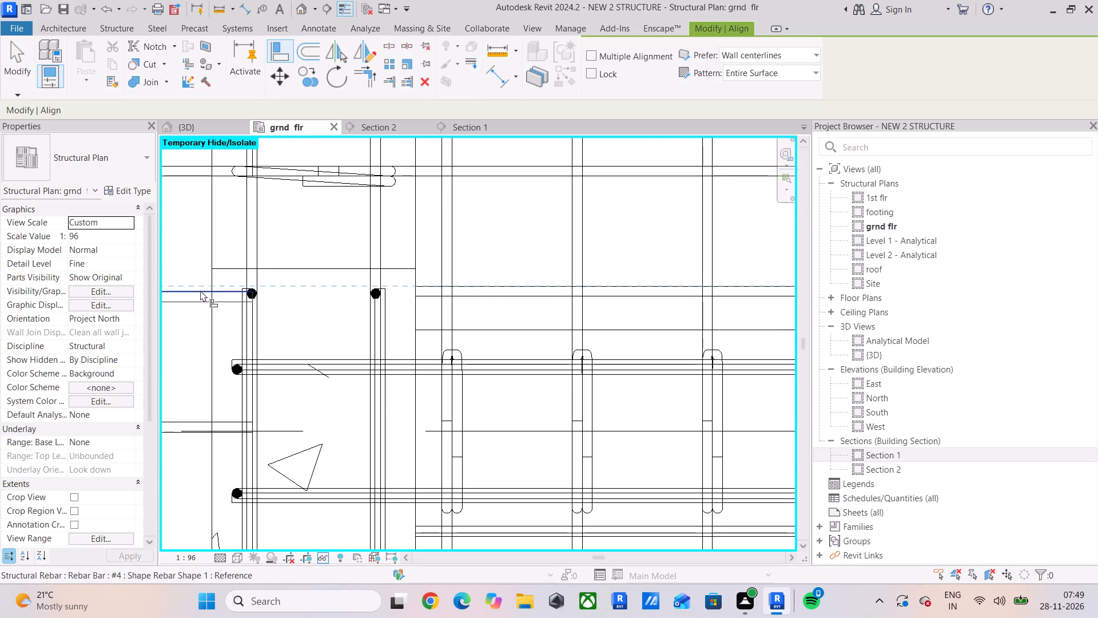
{"action": "left_click", "coordinate": [200, 290]}
{"action": "middle_click_drag", "start_coordinate": [268, 310], "coordinate": [371, 255]}
{"action": "scroll", "coordinate": [356, 270], "scroll_direction": "down", "scroll_amount": 2}
{"action": "middle_click_drag", "start_coordinate": [356, 274], "coordinate": [451, 336]}
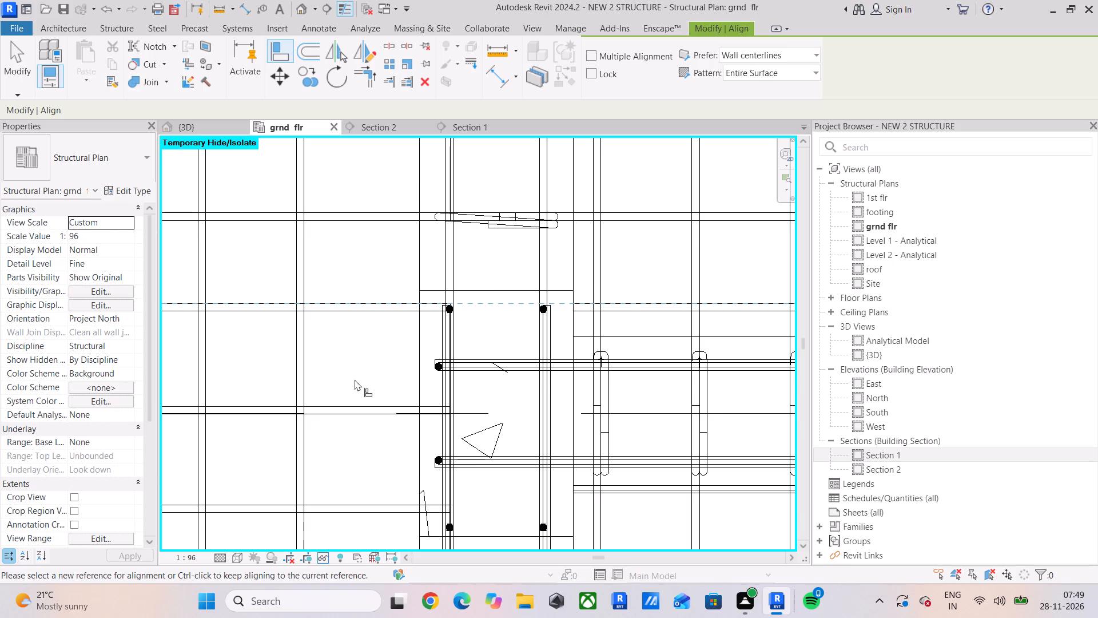
{"action": "key", "text": "Escape"}
{"action": "key", "text": "Escape"}
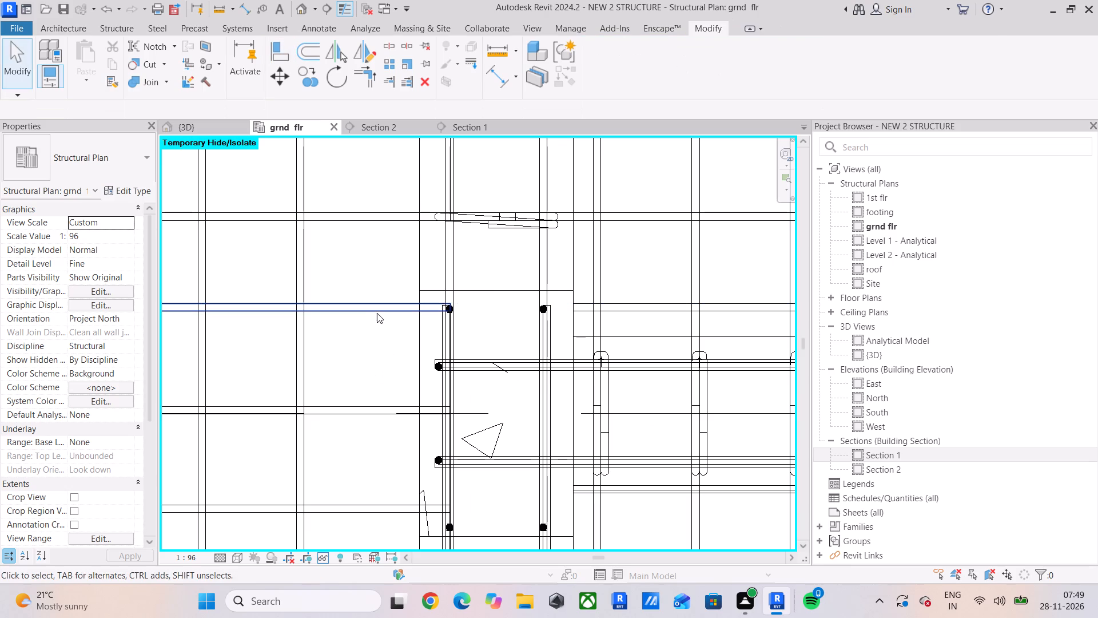
Shorten that aligned slab bar so its east end stops at the column's west face.
{"action": "left_click", "coordinate": [377, 313]}
{"action": "scroll", "coordinate": [425, 305], "scroll_direction": "up", "scroll_amount": 4}
{"action": "scroll", "coordinate": [491, 303], "scroll_direction": "up", "scroll_amount": 3}
{"action": "left_click_drag", "start_coordinate": [451, 311], "coordinate": [438, 317]}
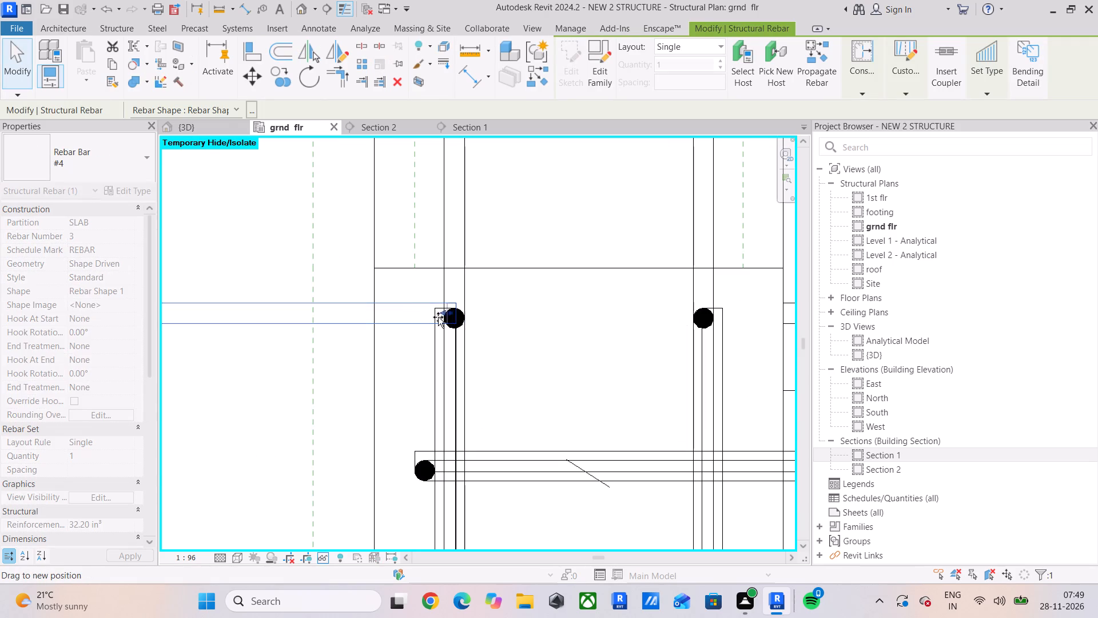
{"action": "left_click_drag", "start_coordinate": [438, 317], "coordinate": [374, 347]}
{"action": "left_click", "coordinate": [344, 374]}
Delete the two remaining slab bars that run into the column from the west, below the trimmed bar.
{"action": "scroll", "coordinate": [344, 375], "scroll_direction": "down", "scroll_amount": 6}
{"action": "middle_click_drag", "start_coordinate": [352, 371], "coordinate": [428, 232]}
{"action": "left_click_drag", "start_coordinate": [383, 307], "coordinate": [362, 430]}
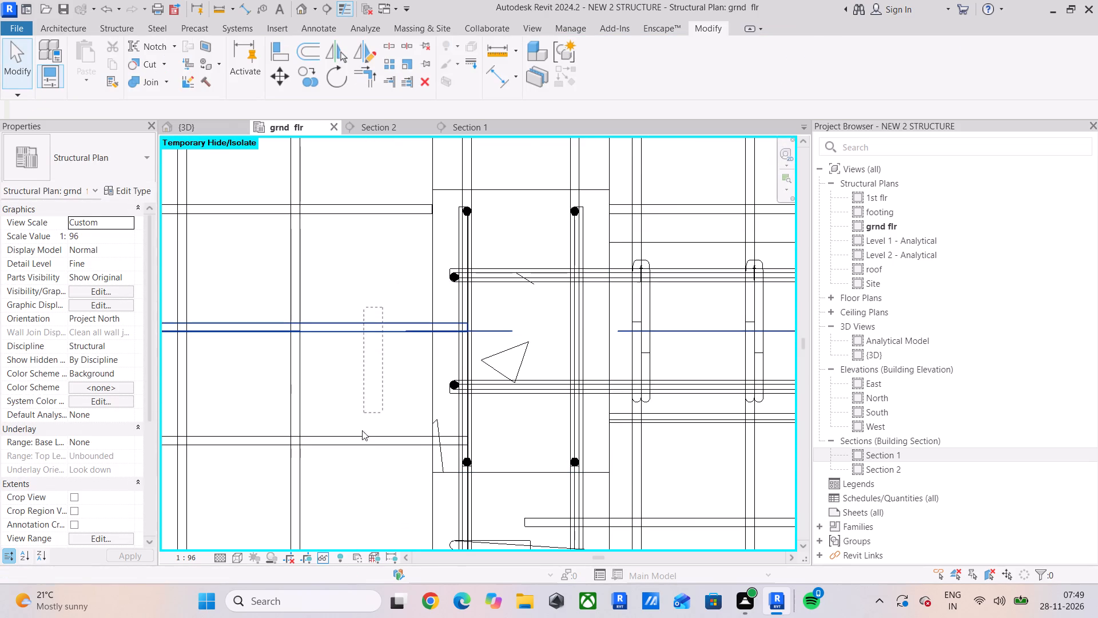
{"action": "left_click_drag", "start_coordinate": [362, 430], "coordinate": [352, 486]}
{"action": "scroll", "coordinate": [352, 481], "scroll_direction": "down", "scroll_amount": 4}
{"action": "middle_click_drag", "start_coordinate": [364, 468], "coordinate": [408, 391]}
{"action": "key", "text": "Escape"}
{"action": "key", "text": "Escape"}
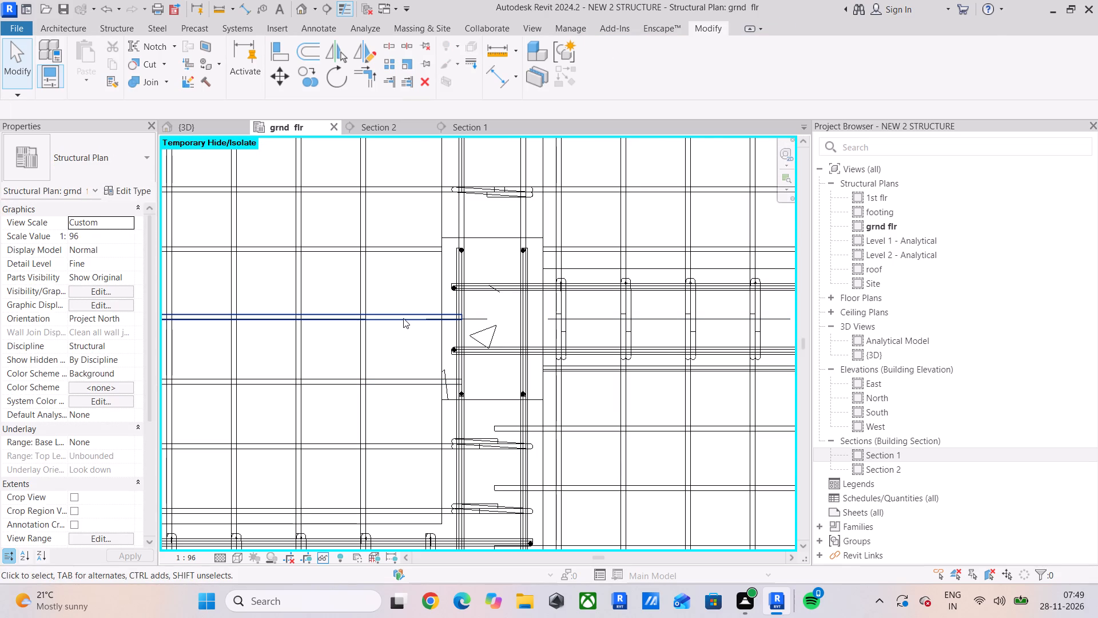
{"action": "left_click", "coordinate": [403, 318]}
{"action": "left_click", "coordinate": [391, 380], "text": "ctrl"}
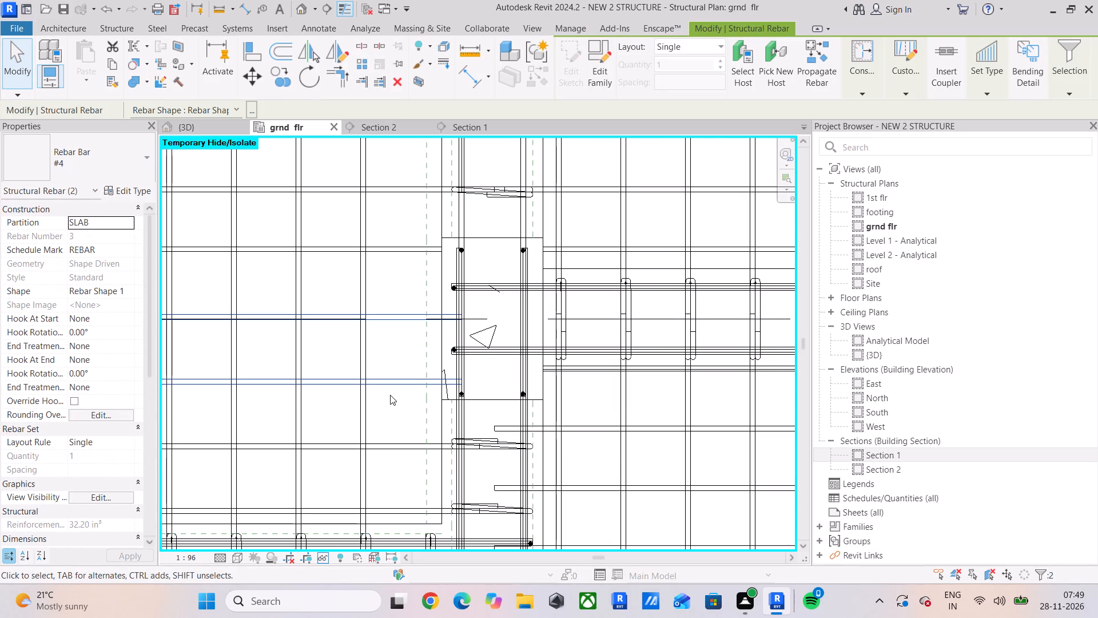
{"action": "key", "text": "Delete"}
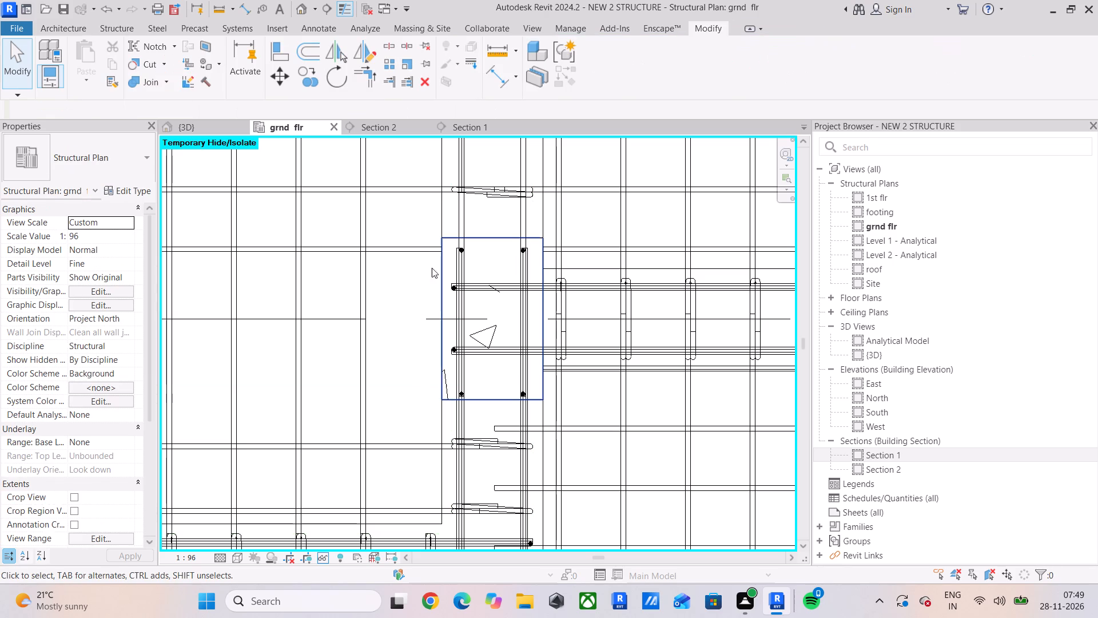
Align the first western slab bar south of the column, and its stirrup, with the matching eastern slab bar.
{"action": "left_click", "coordinate": [288, 56]}
{"action": "scroll", "coordinate": [587, 385], "scroll_direction": "up", "scroll_amount": 3}
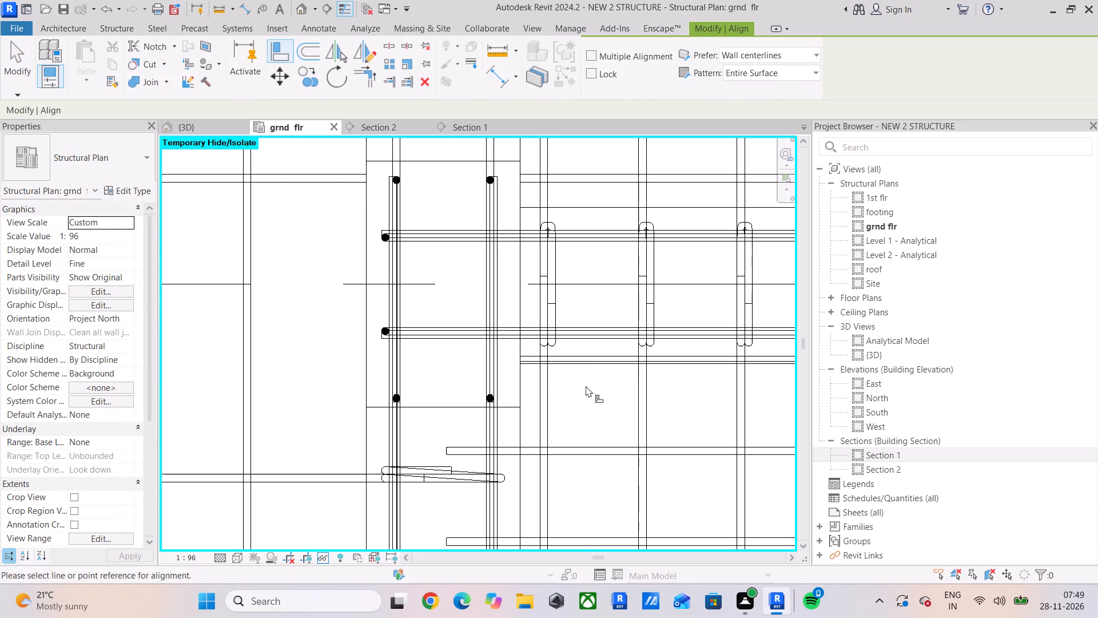
{"action": "left_click", "coordinate": [576, 445]}
{"action": "left_click", "coordinate": [332, 479]}
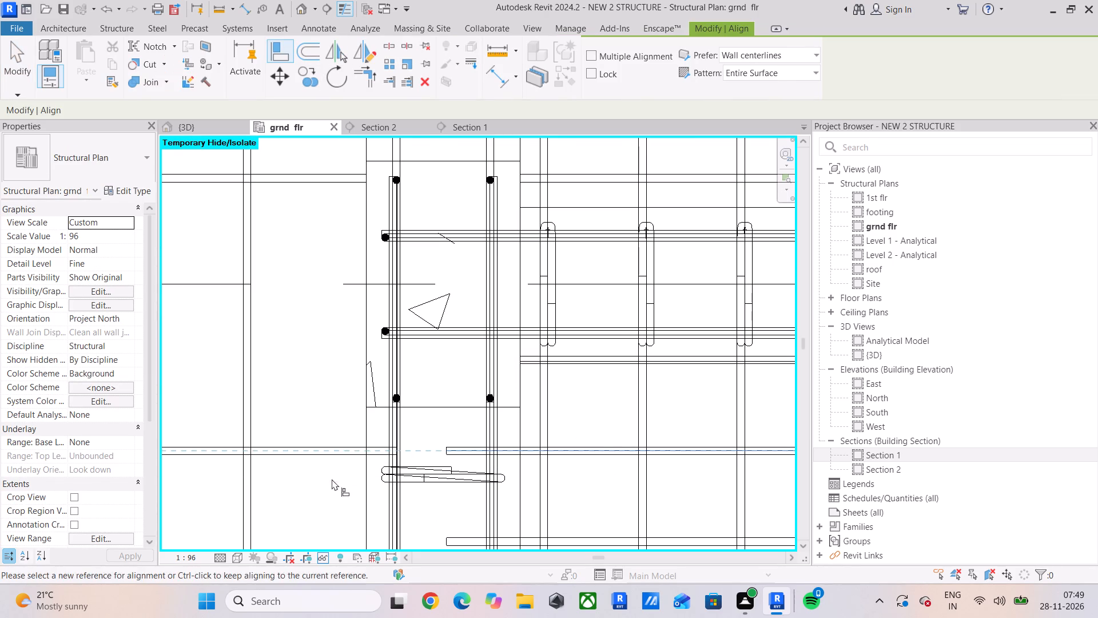
{"action": "left_click", "coordinate": [476, 453]}
{"action": "left_click", "coordinate": [431, 476]}
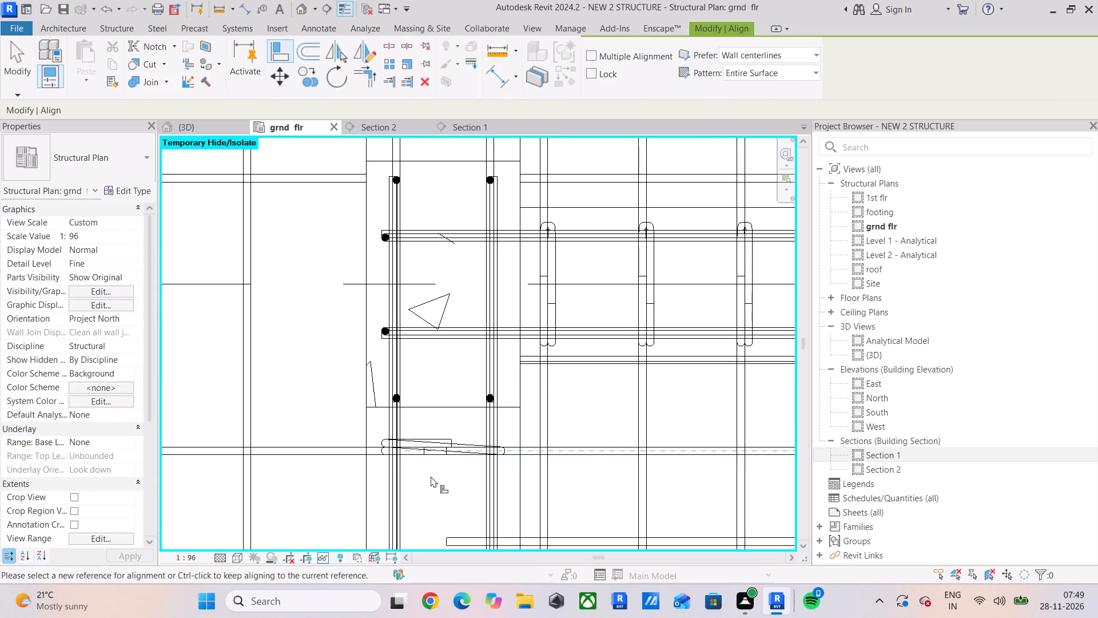
Align the second stirrup and western slab bar south of the column with the matching eastern slab bar, and finish aligning.
{"action": "middle_click_drag", "start_coordinate": [428, 474], "coordinate": [464, 284]}
{"action": "left_click", "coordinate": [504, 352]}
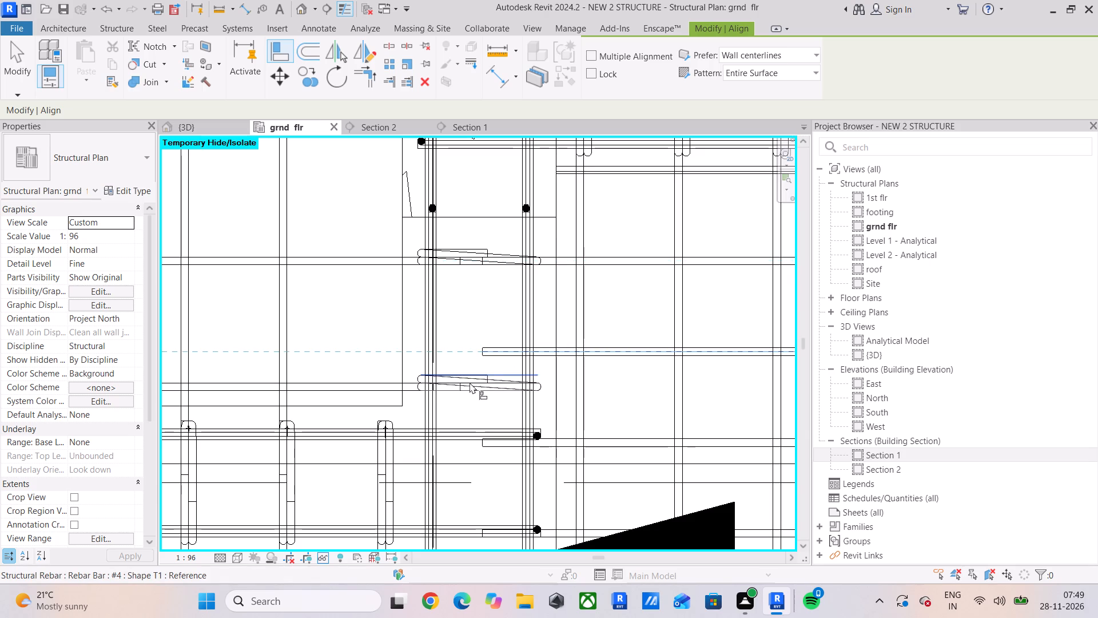
{"action": "left_click", "coordinate": [466, 387]}
{"action": "left_click", "coordinate": [461, 352]}
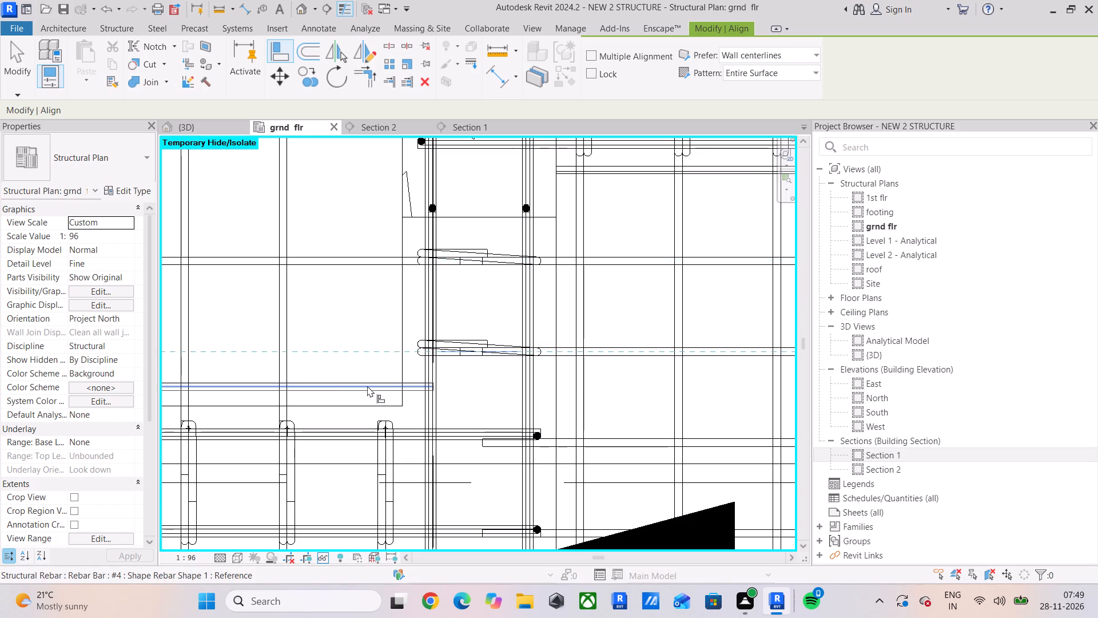
{"action": "left_click", "coordinate": [367, 386]}
{"action": "scroll", "coordinate": [341, 293], "scroll_direction": "down", "scroll_amount": 4}
{"action": "middle_click_drag", "start_coordinate": [344, 289], "coordinate": [389, 390]}
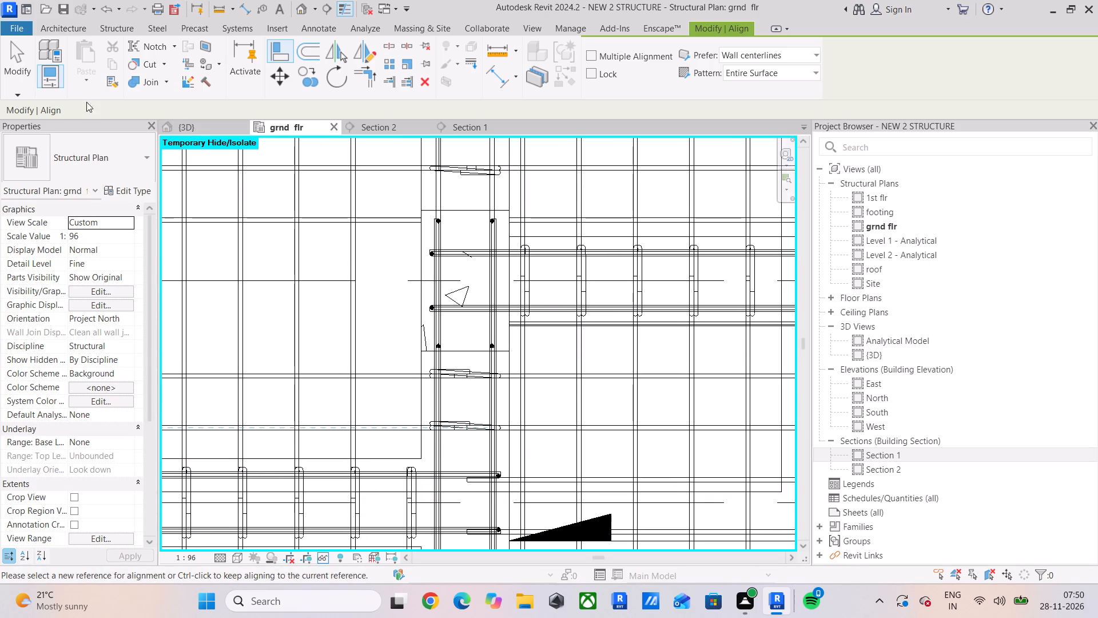
{"action": "left_click", "coordinate": [27, 72]}
Copy the trimmed slab bar southward twice at 150 spacing, placing both copies against the column's west face.
{"action": "left_click", "coordinate": [363, 226]}
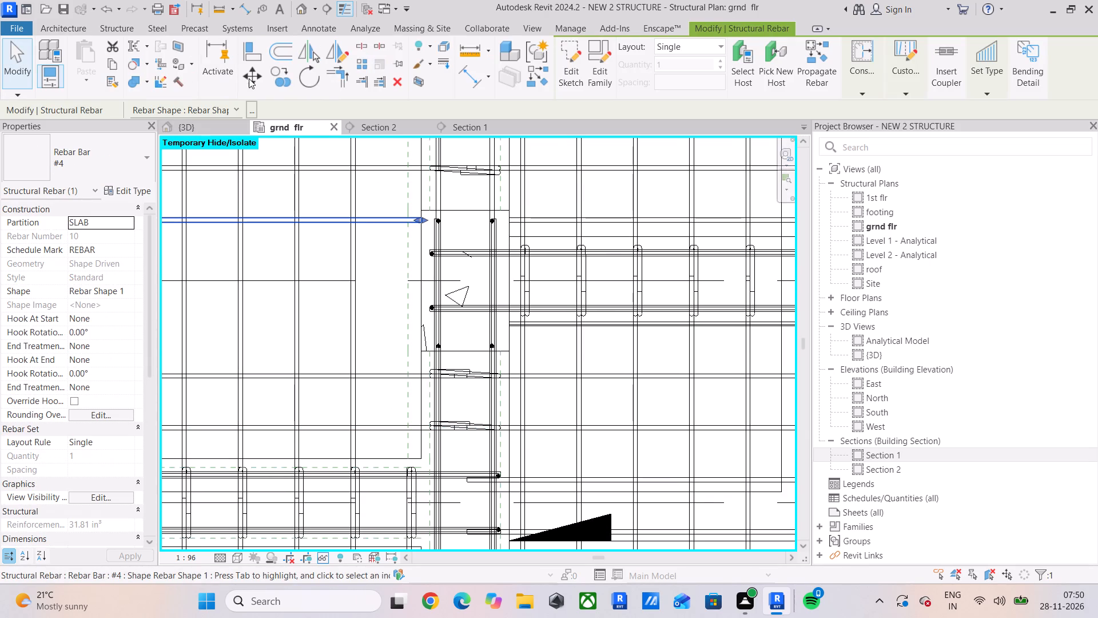
{"action": "left_click", "coordinate": [272, 75]}
{"action": "scroll", "coordinate": [384, 166], "scroll_direction": "up", "scroll_amount": 3}
{"action": "left_click", "coordinate": [385, 173]}
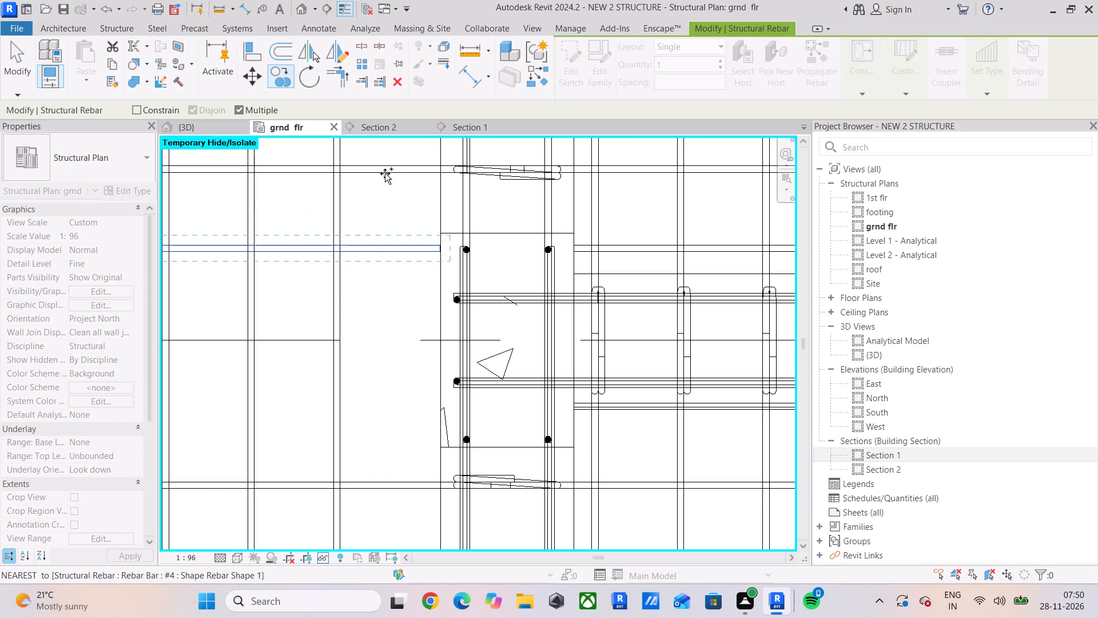
{"action": "left_click", "coordinate": [379, 255]}
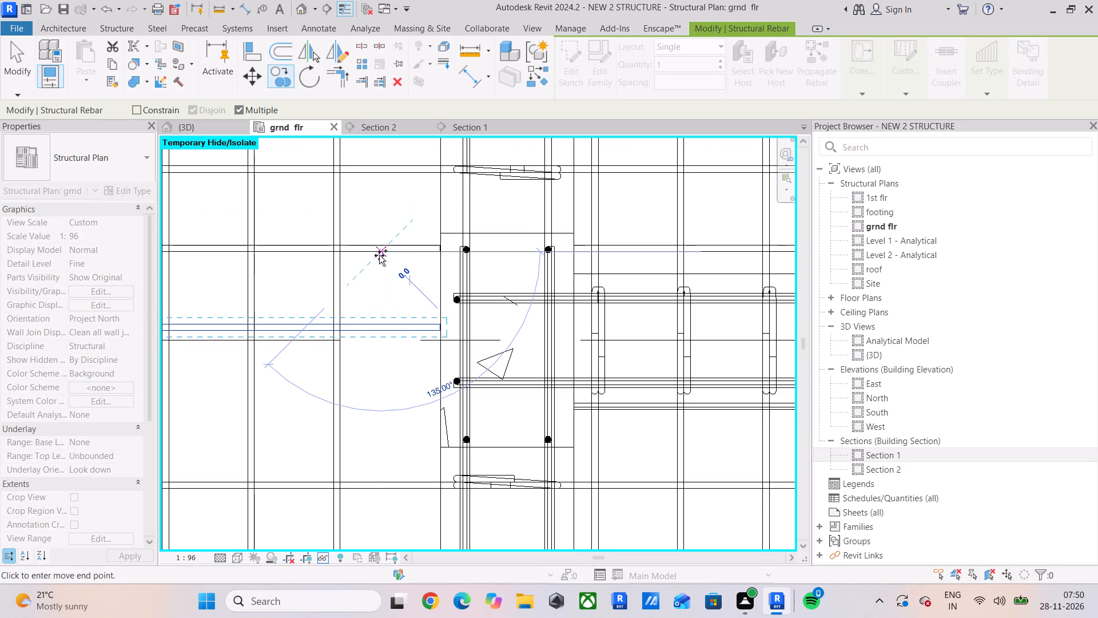
{"action": "scroll", "coordinate": [379, 330], "scroll_direction": "up", "scroll_amount": 5}
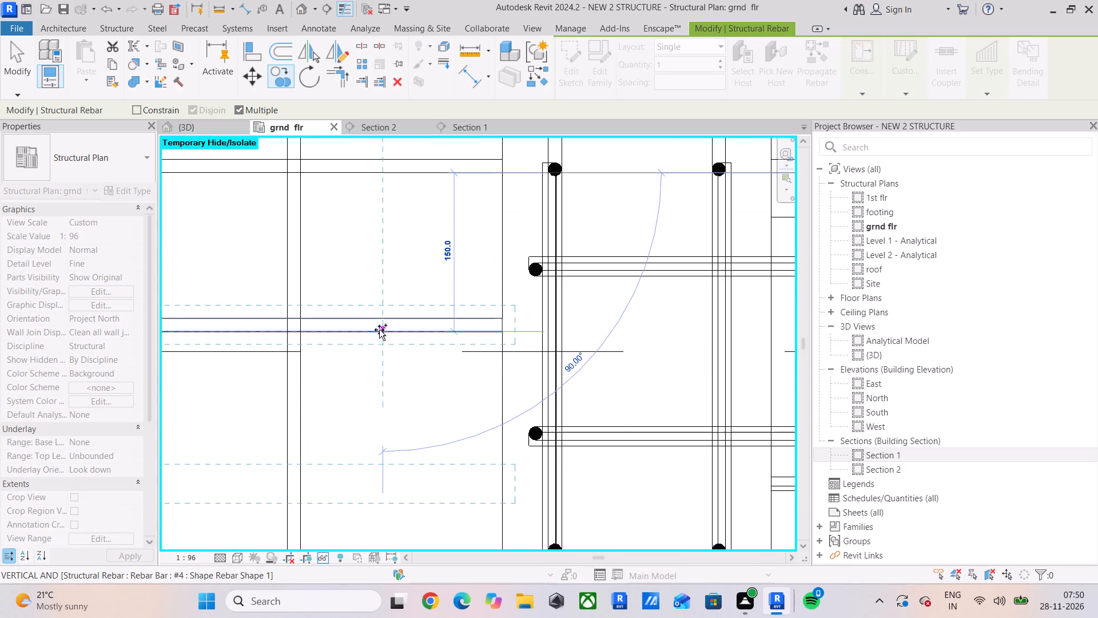
{"action": "left_click", "coordinate": [379, 330]}
{"action": "scroll", "coordinate": [379, 330], "scroll_direction": "down", "scroll_amount": 5}
{"action": "middle_click_drag", "start_coordinate": [379, 330], "coordinate": [378, 252]}
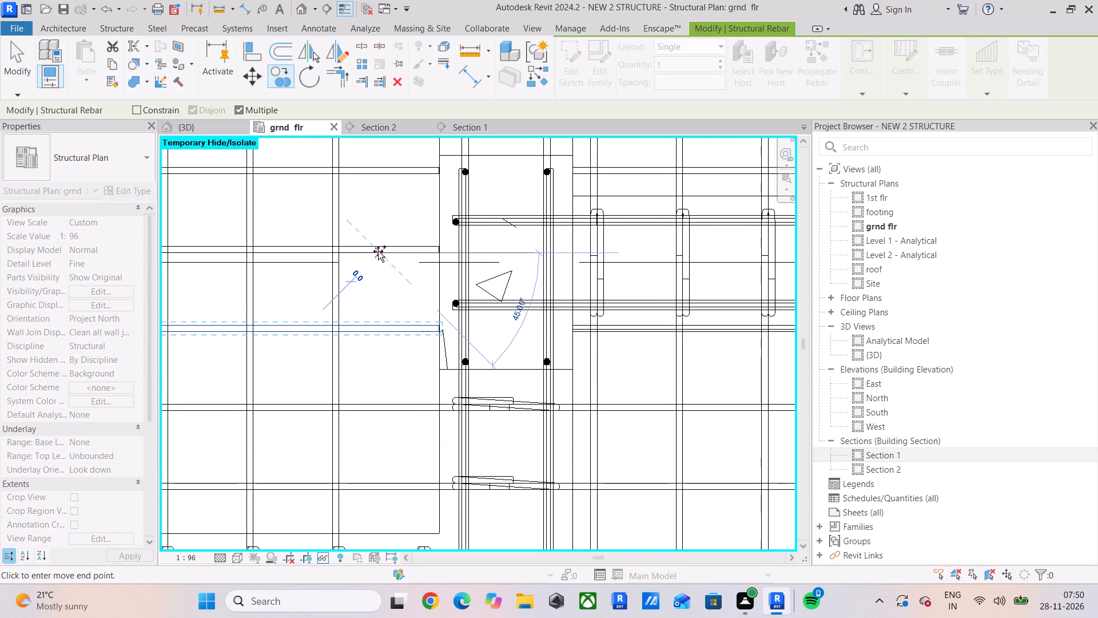
{"action": "key", "text": "Escape"}
{"action": "key", "text": "Escape"}
Examine the stirrups and slab bars along the neighbouring beams, from this column across to the columns on the slab's east edge.
{"action": "scroll", "coordinate": [411, 355], "scroll_direction": "down", "scroll_amount": 2}
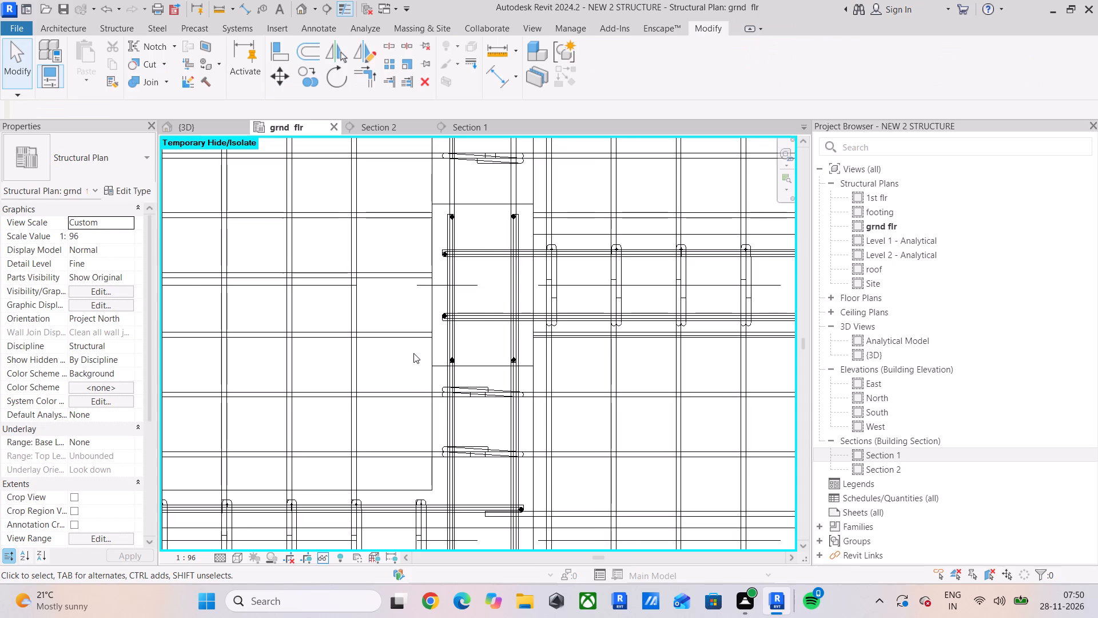
{"action": "scroll", "coordinate": [417, 351], "scroll_direction": "down", "scroll_amount": 3}
{"action": "middle_click_drag", "start_coordinate": [417, 351], "coordinate": [357, 237]}
{"action": "middle_click_drag", "start_coordinate": [367, 275], "coordinate": [350, 381]}
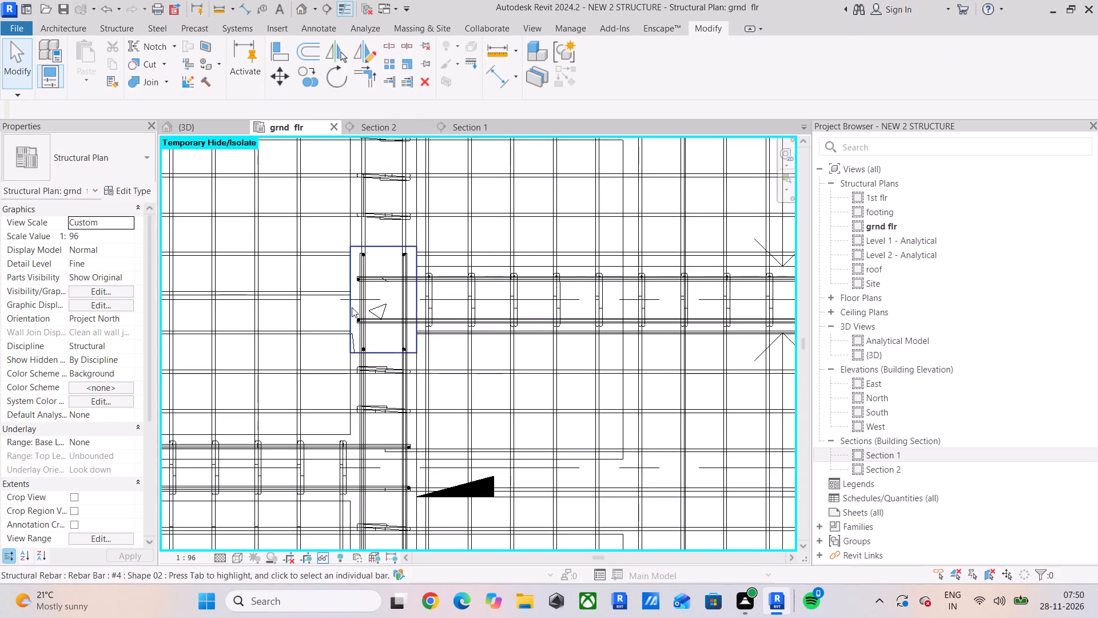
{"action": "scroll", "coordinate": [352, 307], "scroll_direction": "down", "scroll_amount": 2}
{"action": "middle_click_drag", "start_coordinate": [358, 316], "coordinate": [352, 354]}
{"action": "middle_click_drag", "start_coordinate": [353, 356], "coordinate": [309, 127]}
{"action": "scroll", "coordinate": [304, 268], "scroll_direction": "up", "scroll_amount": 4}
{"action": "scroll", "coordinate": [304, 268], "scroll_direction": "down", "scroll_amount": 2}
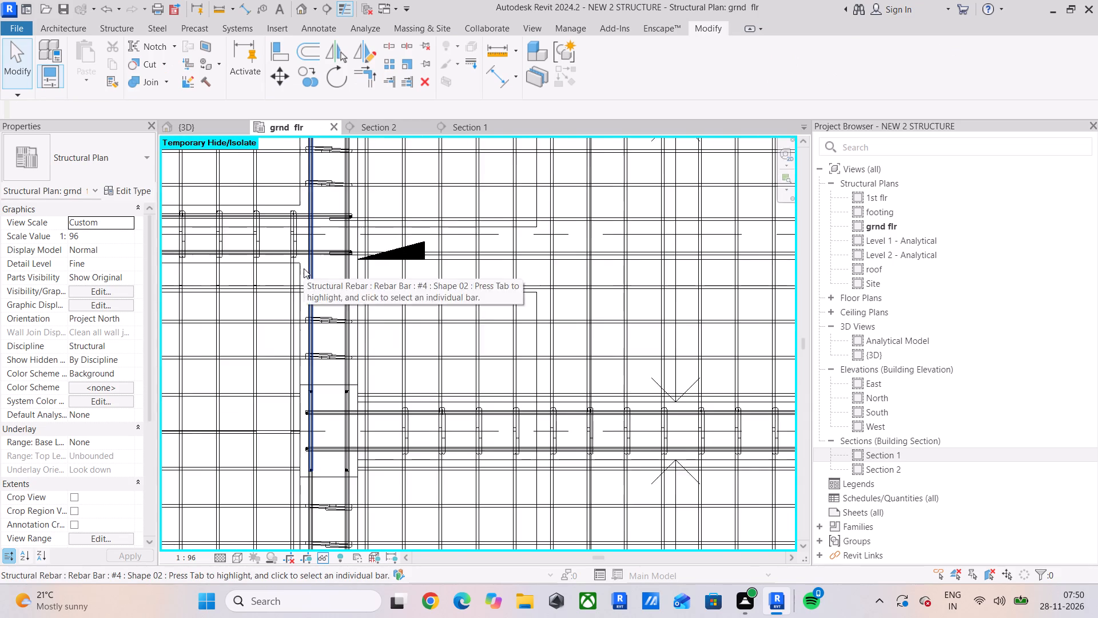
{"action": "scroll", "coordinate": [304, 268], "scroll_direction": "down", "scroll_amount": 2}
{"action": "middle_click_drag", "start_coordinate": [319, 269], "coordinate": [297, 239]}
{"action": "scroll", "coordinate": [391, 386], "scroll_direction": "up", "scroll_amount": 5}
{"action": "scroll", "coordinate": [391, 377], "scroll_direction": "down", "scroll_amount": 4}
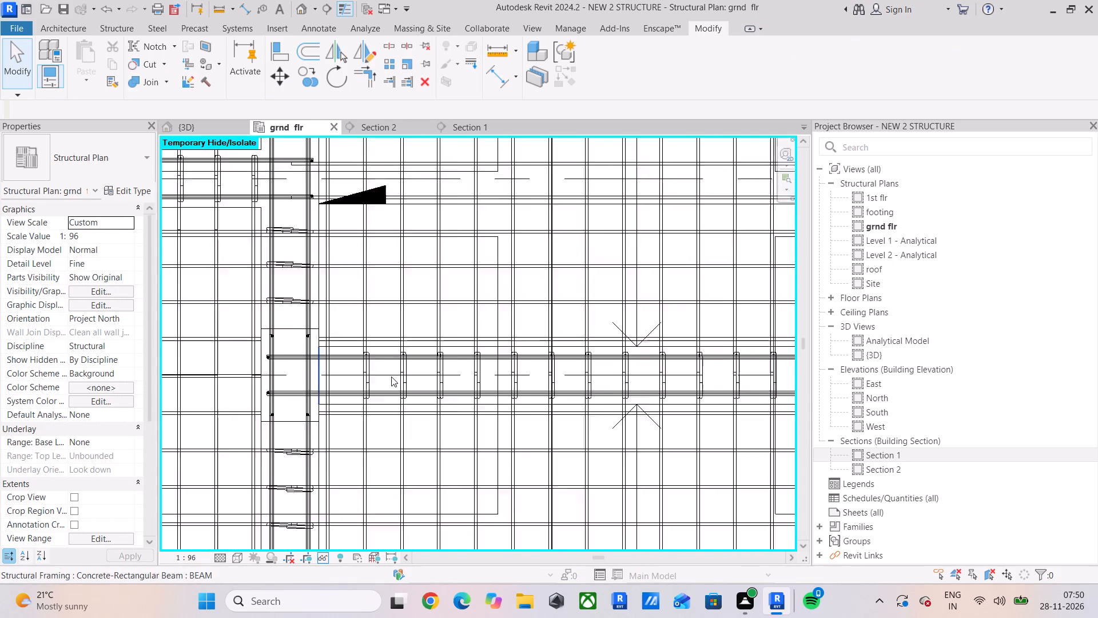
{"action": "scroll", "coordinate": [391, 377], "scroll_direction": "down", "scroll_amount": 6}
{"action": "middle_click_drag", "start_coordinate": [481, 360], "coordinate": [333, 363]}
{"action": "scroll", "coordinate": [468, 316], "scroll_direction": "up", "scroll_amount": 5}
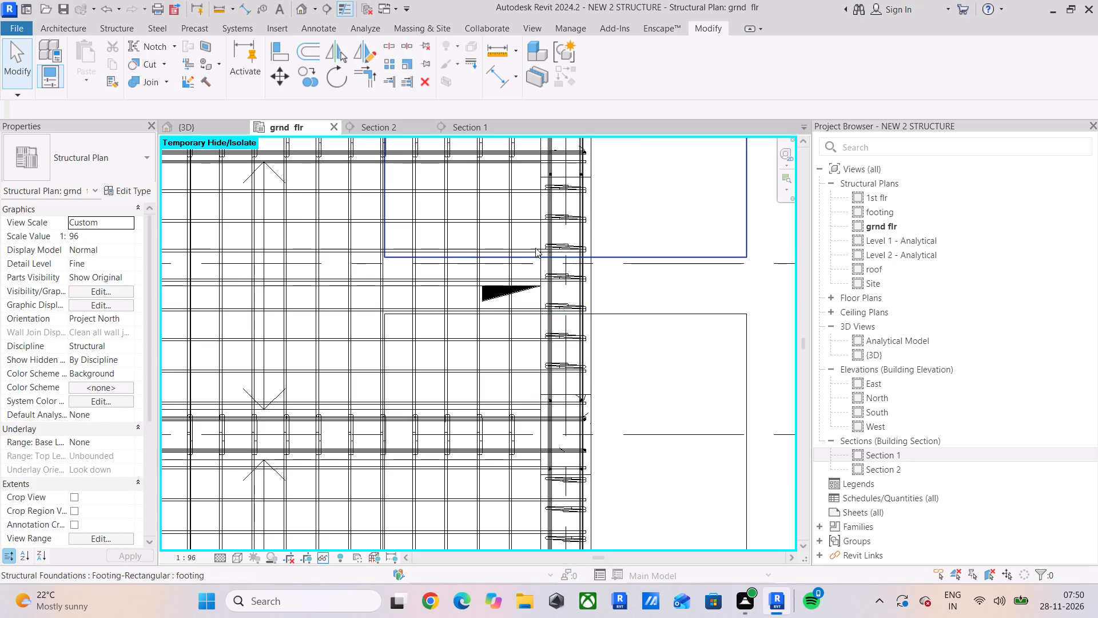
{"action": "scroll", "coordinate": [536, 247], "scroll_direction": "up", "scroll_amount": 6}
{"action": "middle_click_drag", "start_coordinate": [509, 267], "coordinate": [261, 349]}
{"action": "middle_click_drag", "start_coordinate": [347, 311], "coordinate": [371, 508]}
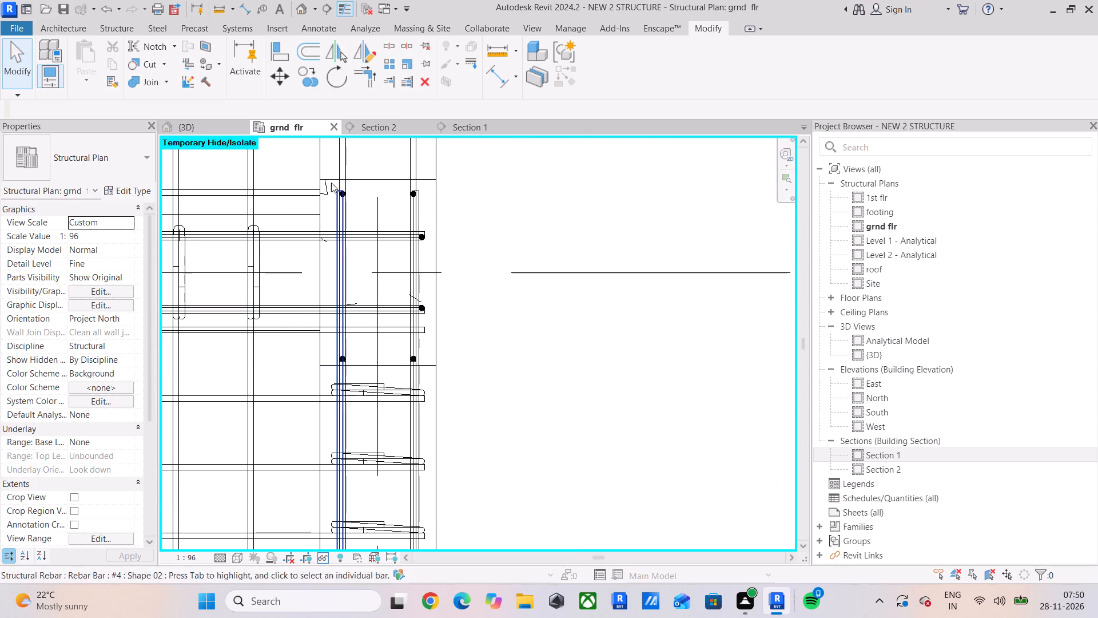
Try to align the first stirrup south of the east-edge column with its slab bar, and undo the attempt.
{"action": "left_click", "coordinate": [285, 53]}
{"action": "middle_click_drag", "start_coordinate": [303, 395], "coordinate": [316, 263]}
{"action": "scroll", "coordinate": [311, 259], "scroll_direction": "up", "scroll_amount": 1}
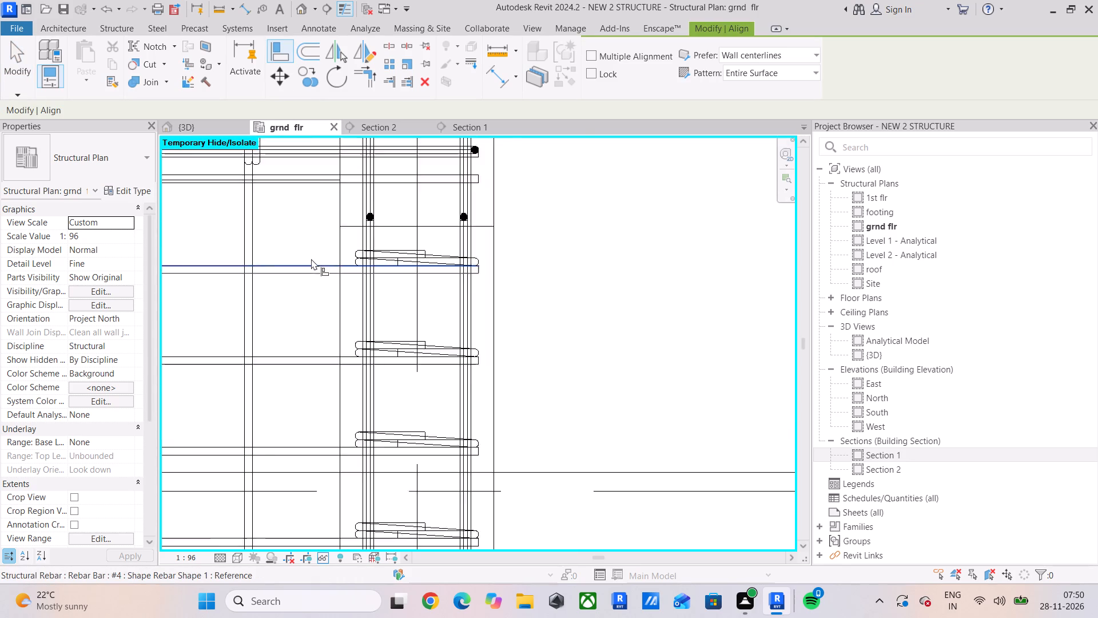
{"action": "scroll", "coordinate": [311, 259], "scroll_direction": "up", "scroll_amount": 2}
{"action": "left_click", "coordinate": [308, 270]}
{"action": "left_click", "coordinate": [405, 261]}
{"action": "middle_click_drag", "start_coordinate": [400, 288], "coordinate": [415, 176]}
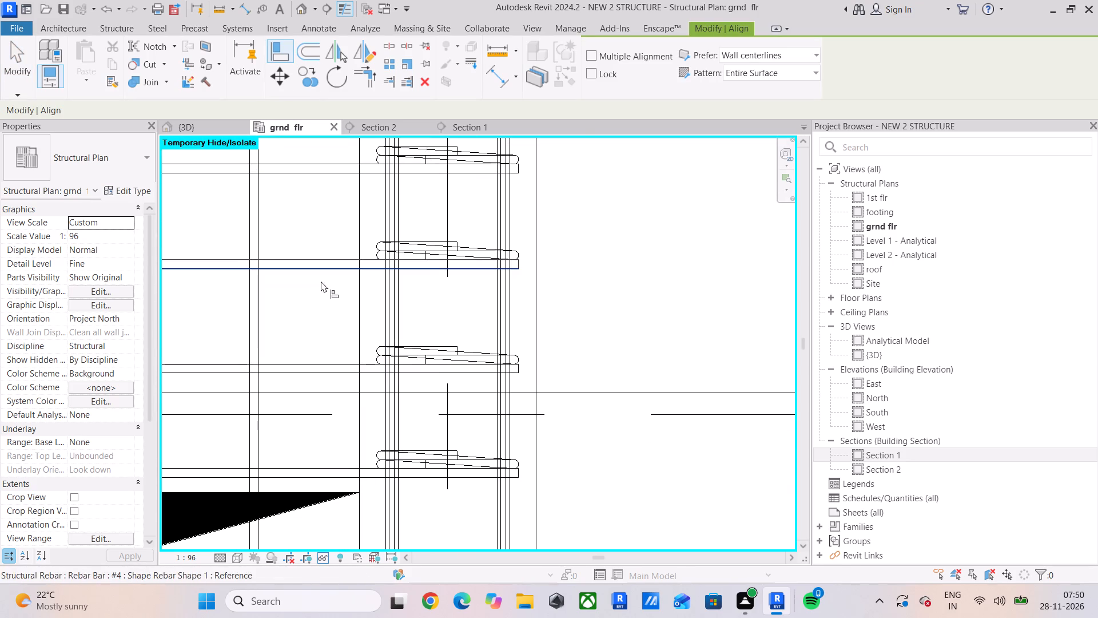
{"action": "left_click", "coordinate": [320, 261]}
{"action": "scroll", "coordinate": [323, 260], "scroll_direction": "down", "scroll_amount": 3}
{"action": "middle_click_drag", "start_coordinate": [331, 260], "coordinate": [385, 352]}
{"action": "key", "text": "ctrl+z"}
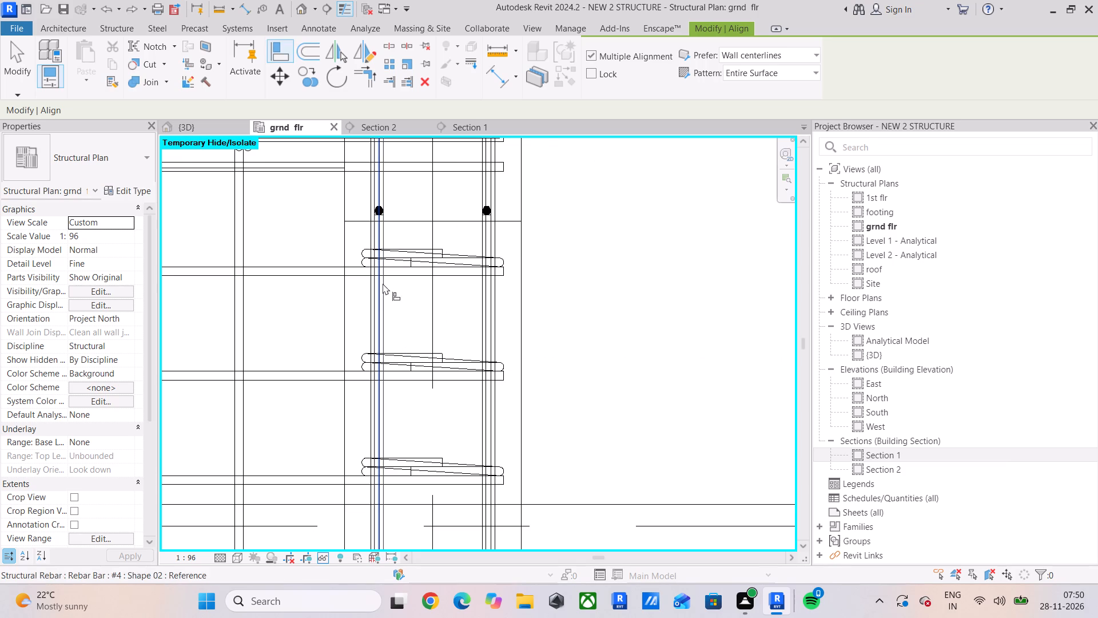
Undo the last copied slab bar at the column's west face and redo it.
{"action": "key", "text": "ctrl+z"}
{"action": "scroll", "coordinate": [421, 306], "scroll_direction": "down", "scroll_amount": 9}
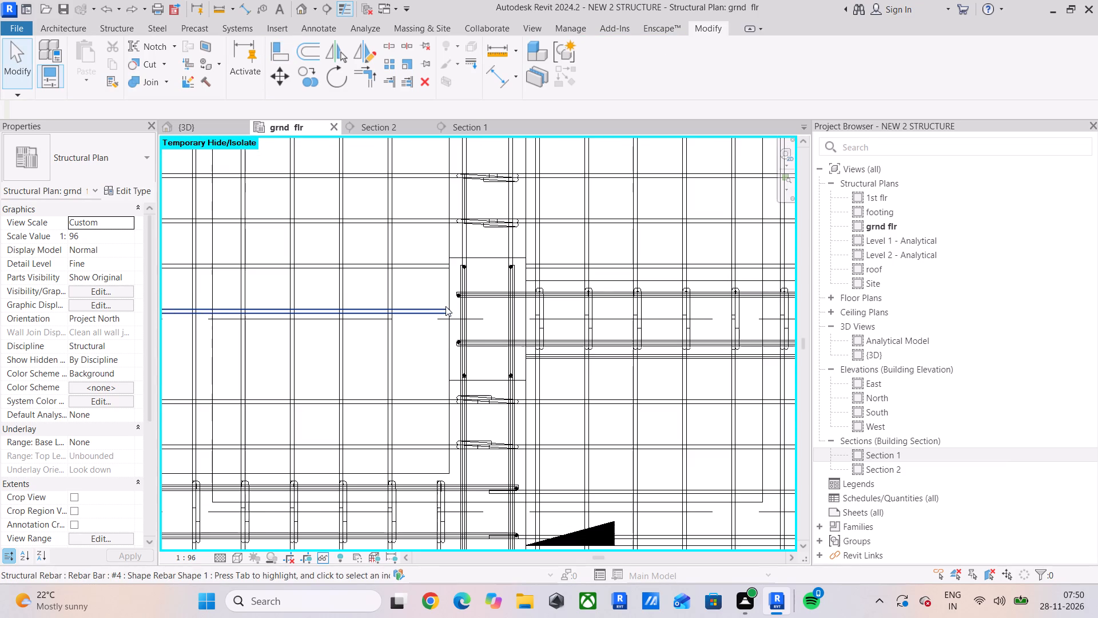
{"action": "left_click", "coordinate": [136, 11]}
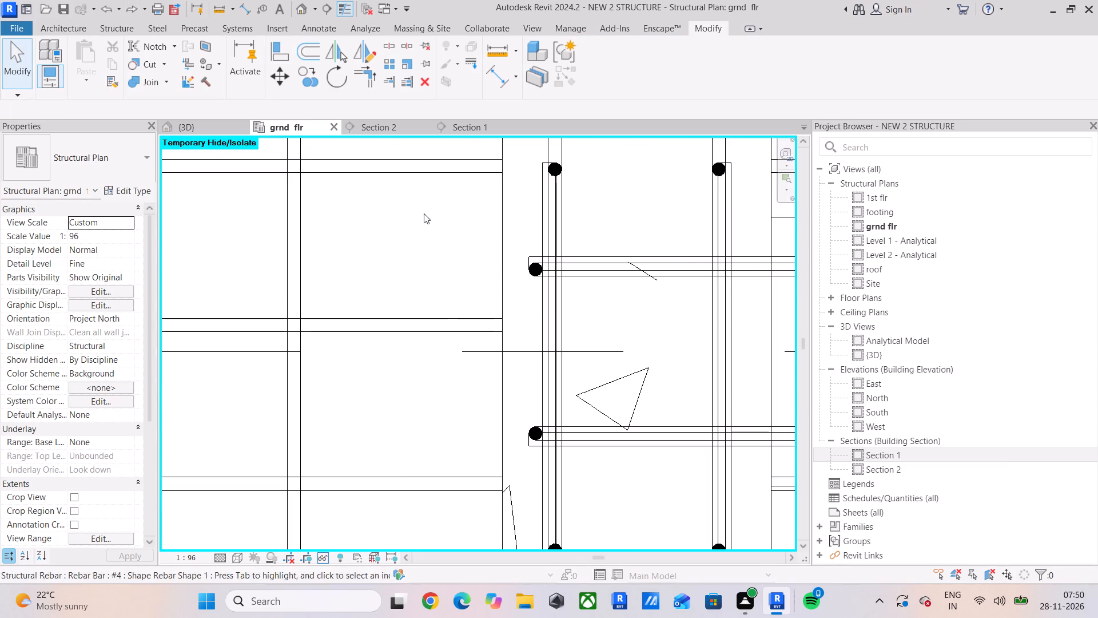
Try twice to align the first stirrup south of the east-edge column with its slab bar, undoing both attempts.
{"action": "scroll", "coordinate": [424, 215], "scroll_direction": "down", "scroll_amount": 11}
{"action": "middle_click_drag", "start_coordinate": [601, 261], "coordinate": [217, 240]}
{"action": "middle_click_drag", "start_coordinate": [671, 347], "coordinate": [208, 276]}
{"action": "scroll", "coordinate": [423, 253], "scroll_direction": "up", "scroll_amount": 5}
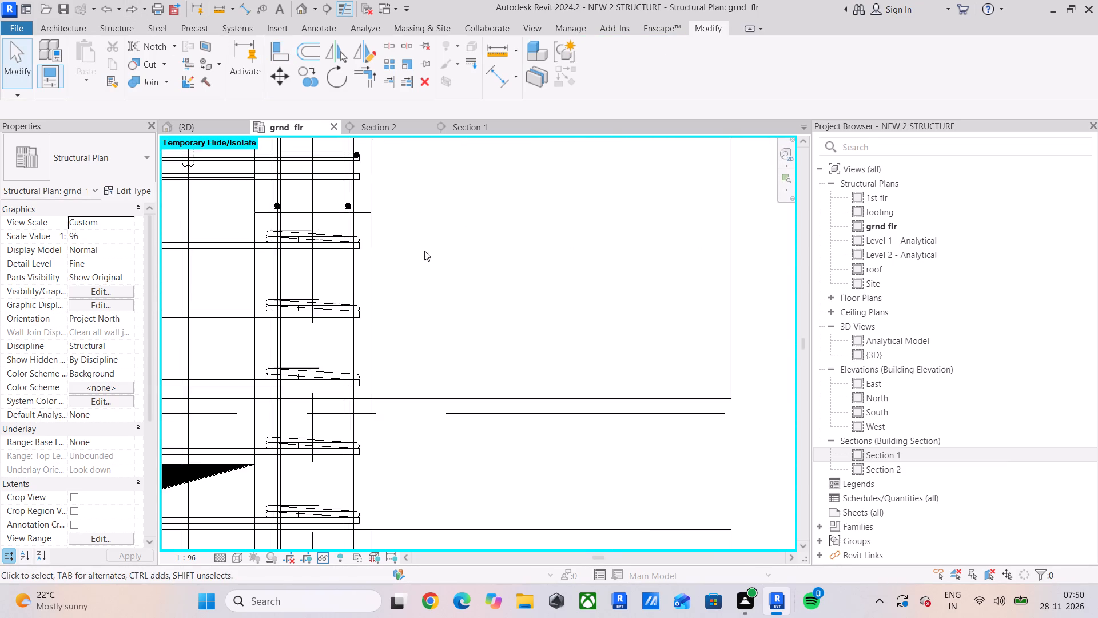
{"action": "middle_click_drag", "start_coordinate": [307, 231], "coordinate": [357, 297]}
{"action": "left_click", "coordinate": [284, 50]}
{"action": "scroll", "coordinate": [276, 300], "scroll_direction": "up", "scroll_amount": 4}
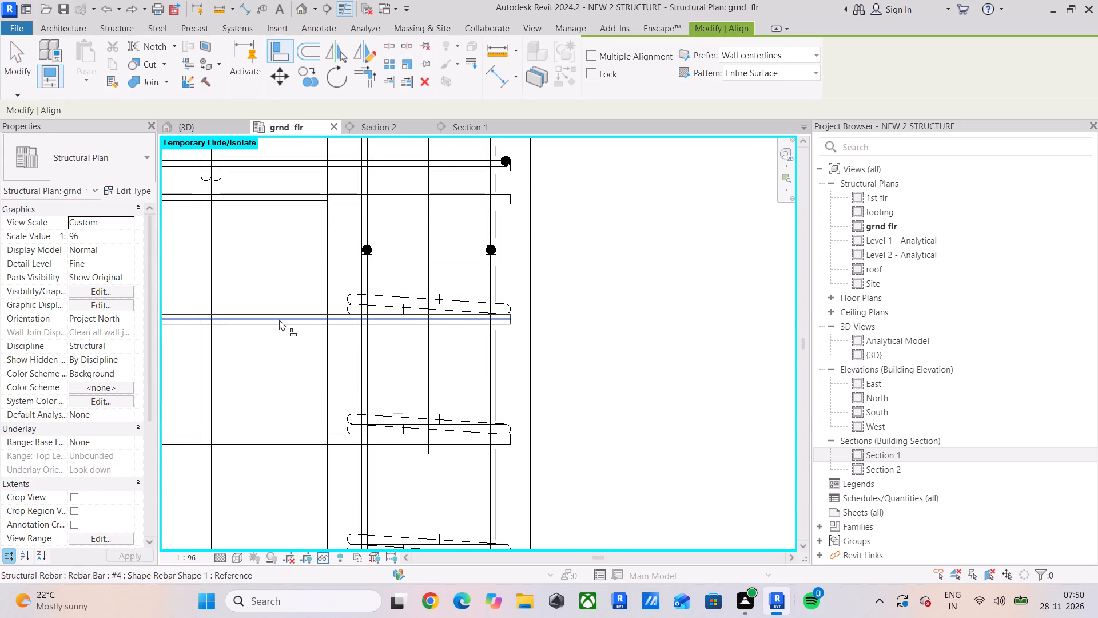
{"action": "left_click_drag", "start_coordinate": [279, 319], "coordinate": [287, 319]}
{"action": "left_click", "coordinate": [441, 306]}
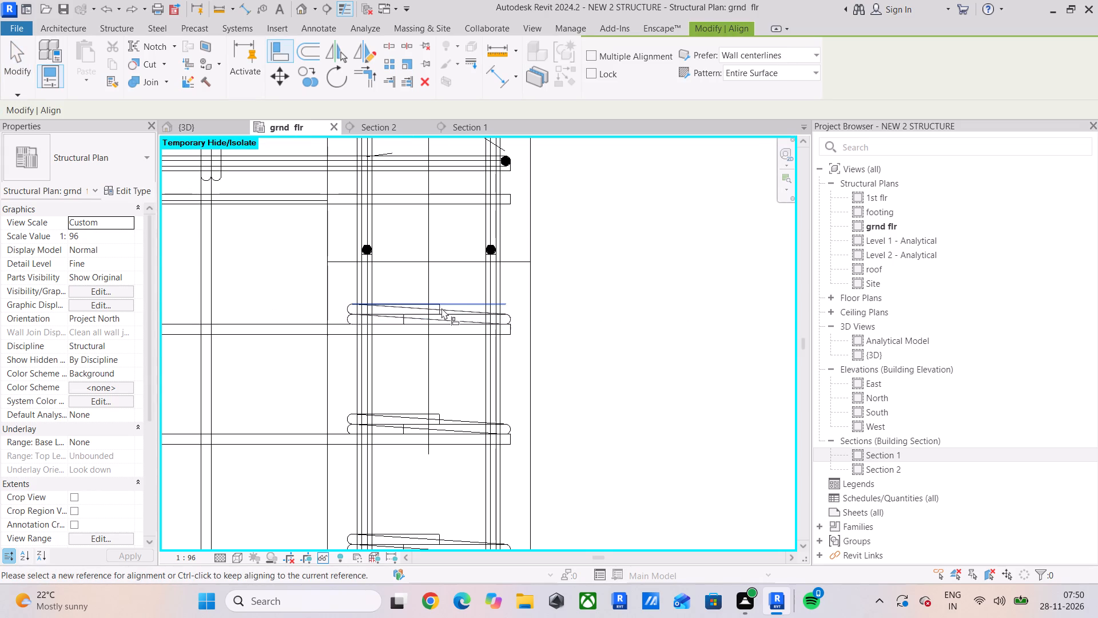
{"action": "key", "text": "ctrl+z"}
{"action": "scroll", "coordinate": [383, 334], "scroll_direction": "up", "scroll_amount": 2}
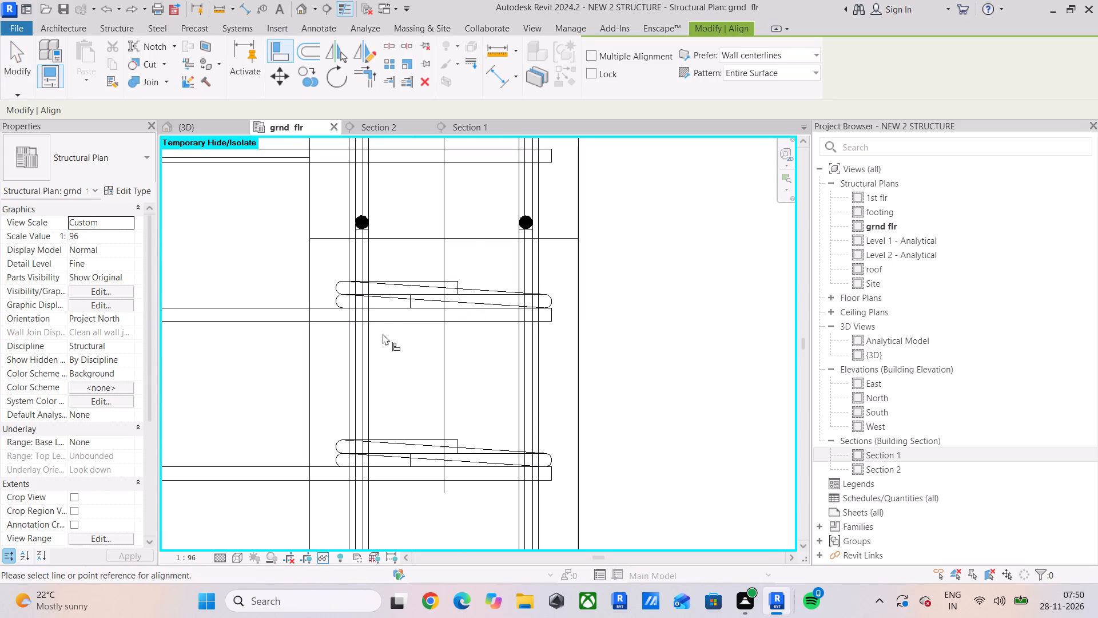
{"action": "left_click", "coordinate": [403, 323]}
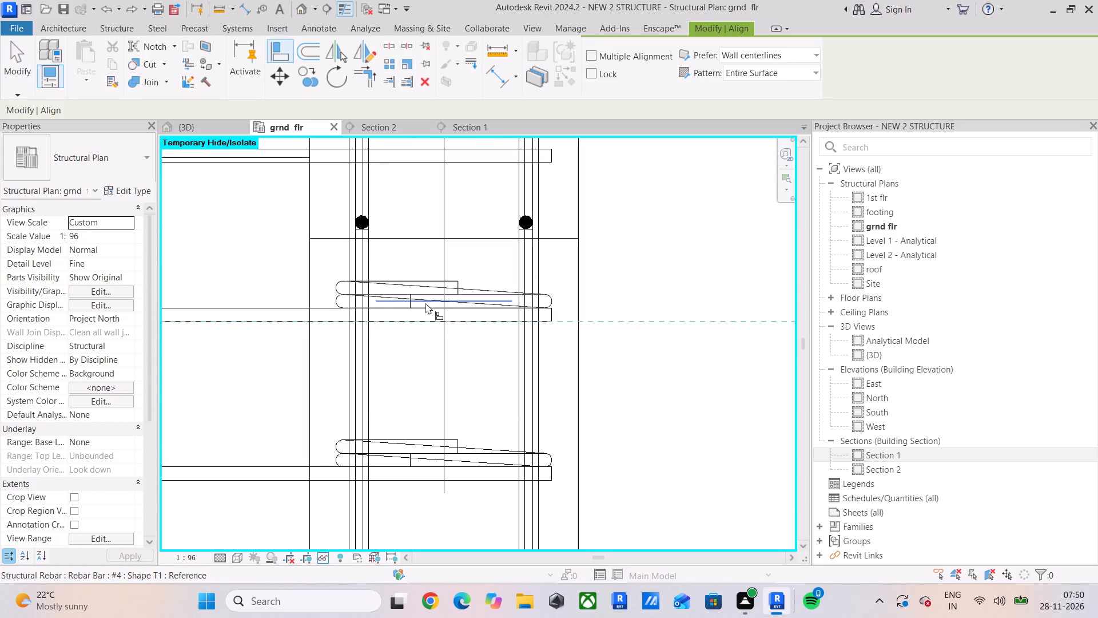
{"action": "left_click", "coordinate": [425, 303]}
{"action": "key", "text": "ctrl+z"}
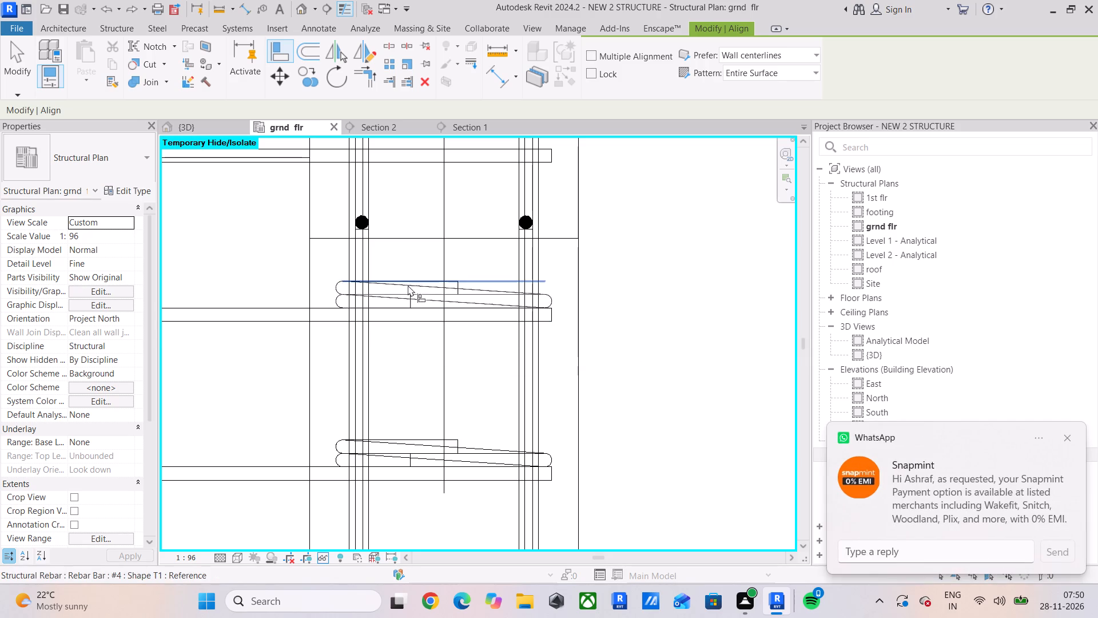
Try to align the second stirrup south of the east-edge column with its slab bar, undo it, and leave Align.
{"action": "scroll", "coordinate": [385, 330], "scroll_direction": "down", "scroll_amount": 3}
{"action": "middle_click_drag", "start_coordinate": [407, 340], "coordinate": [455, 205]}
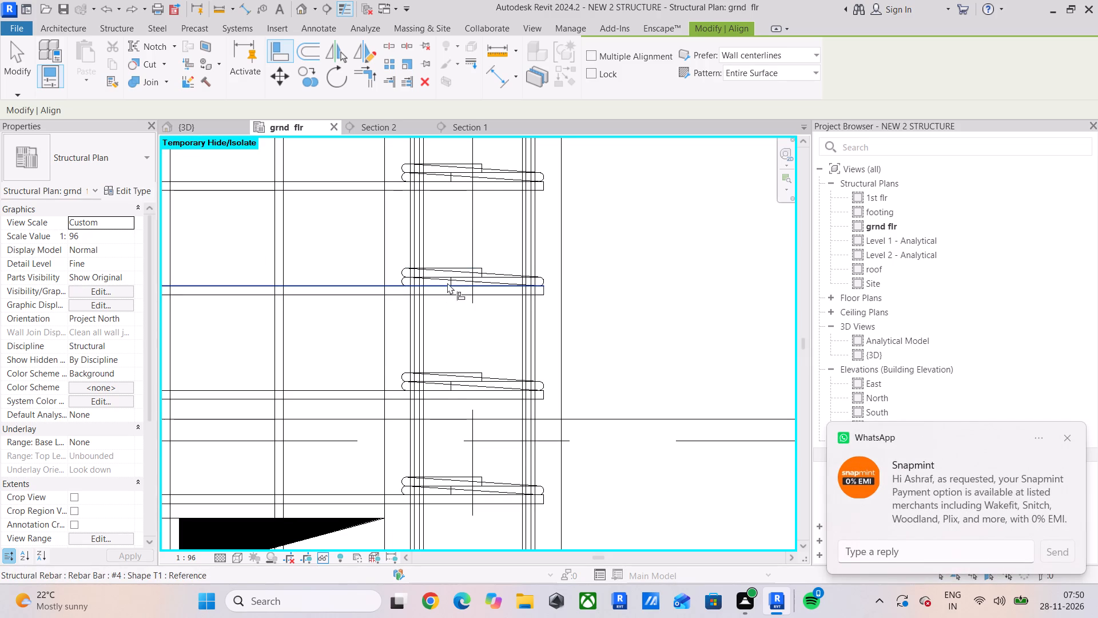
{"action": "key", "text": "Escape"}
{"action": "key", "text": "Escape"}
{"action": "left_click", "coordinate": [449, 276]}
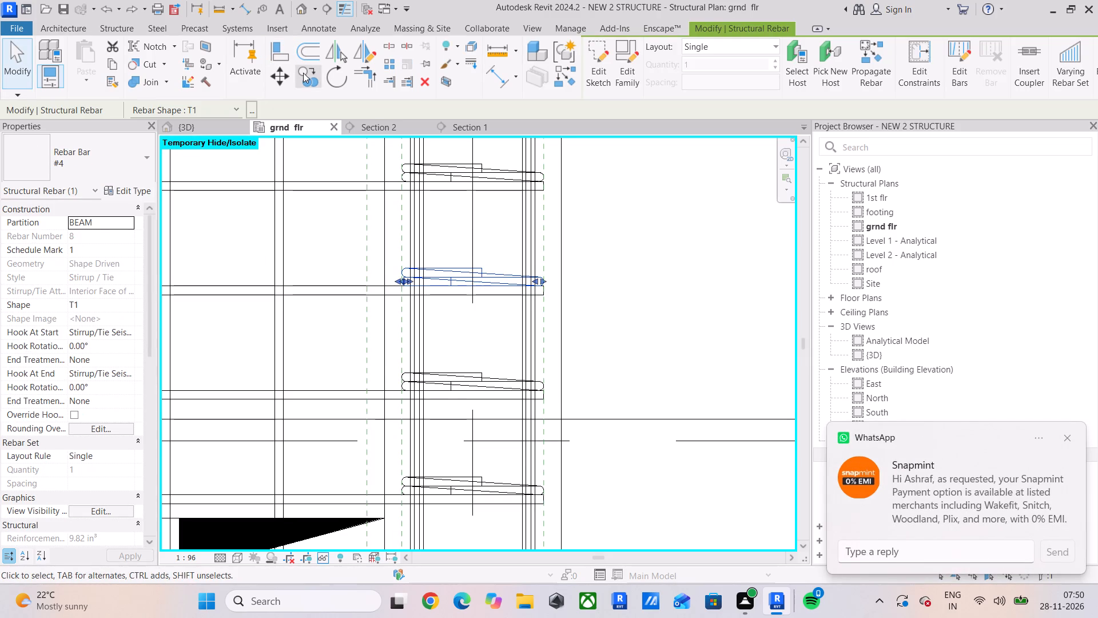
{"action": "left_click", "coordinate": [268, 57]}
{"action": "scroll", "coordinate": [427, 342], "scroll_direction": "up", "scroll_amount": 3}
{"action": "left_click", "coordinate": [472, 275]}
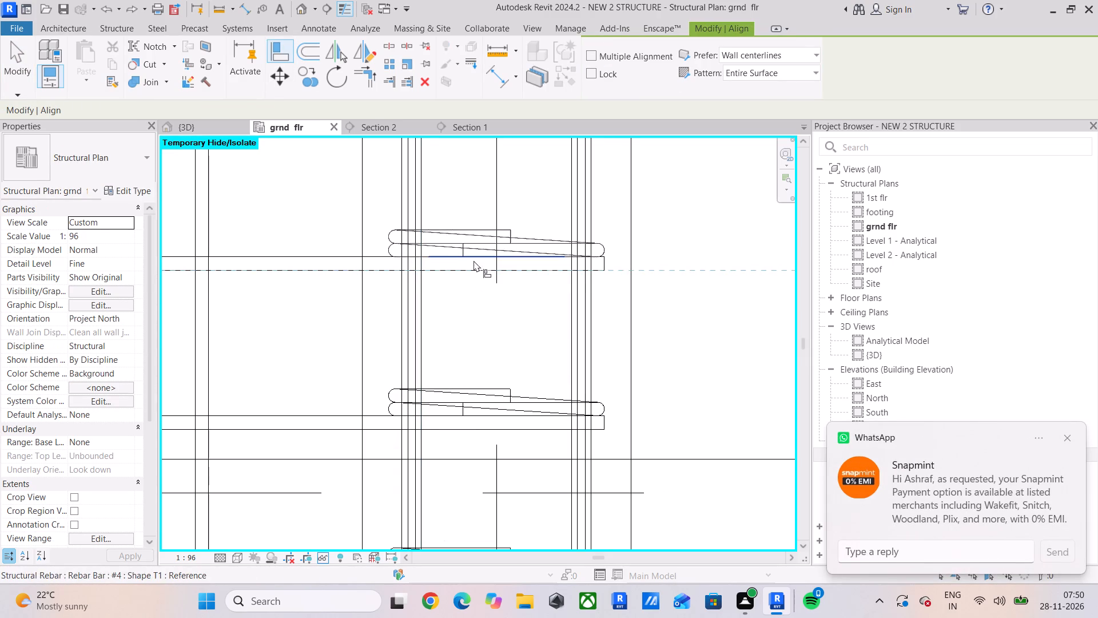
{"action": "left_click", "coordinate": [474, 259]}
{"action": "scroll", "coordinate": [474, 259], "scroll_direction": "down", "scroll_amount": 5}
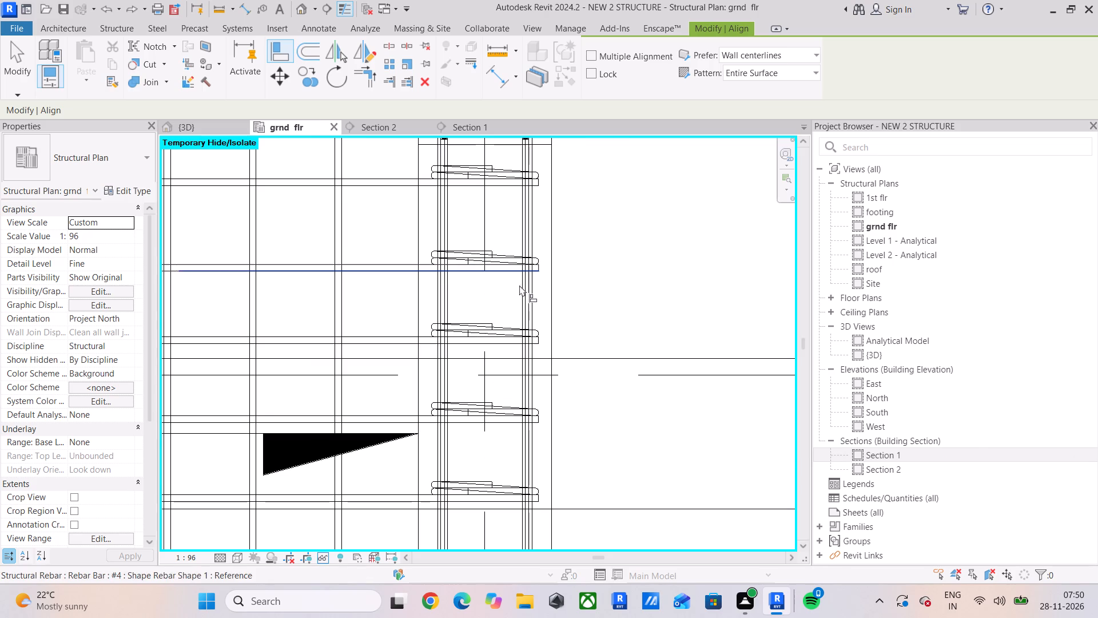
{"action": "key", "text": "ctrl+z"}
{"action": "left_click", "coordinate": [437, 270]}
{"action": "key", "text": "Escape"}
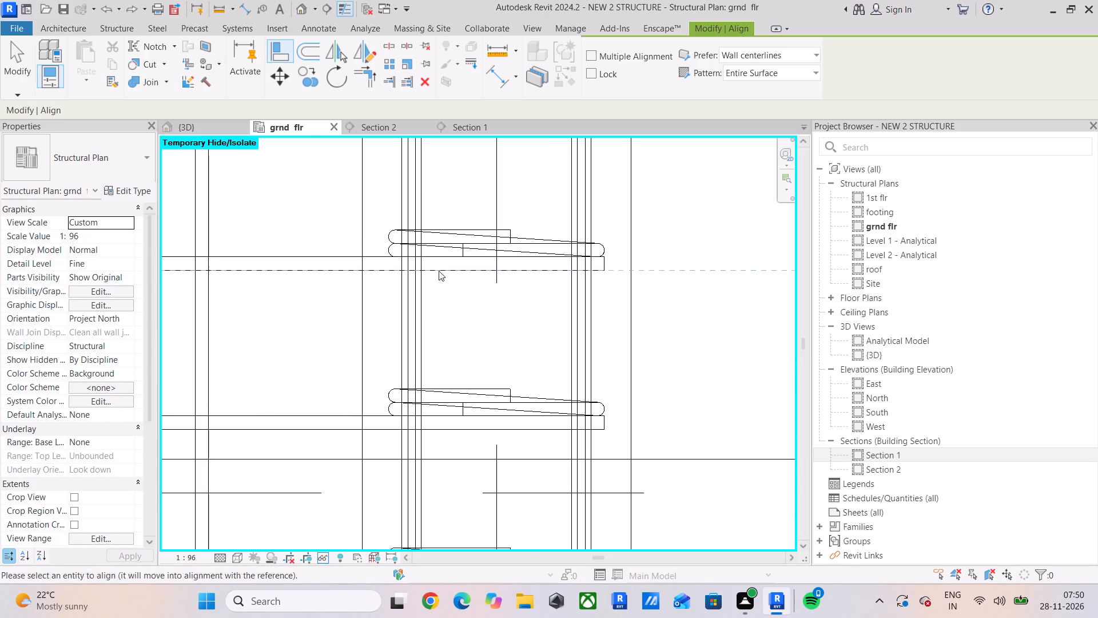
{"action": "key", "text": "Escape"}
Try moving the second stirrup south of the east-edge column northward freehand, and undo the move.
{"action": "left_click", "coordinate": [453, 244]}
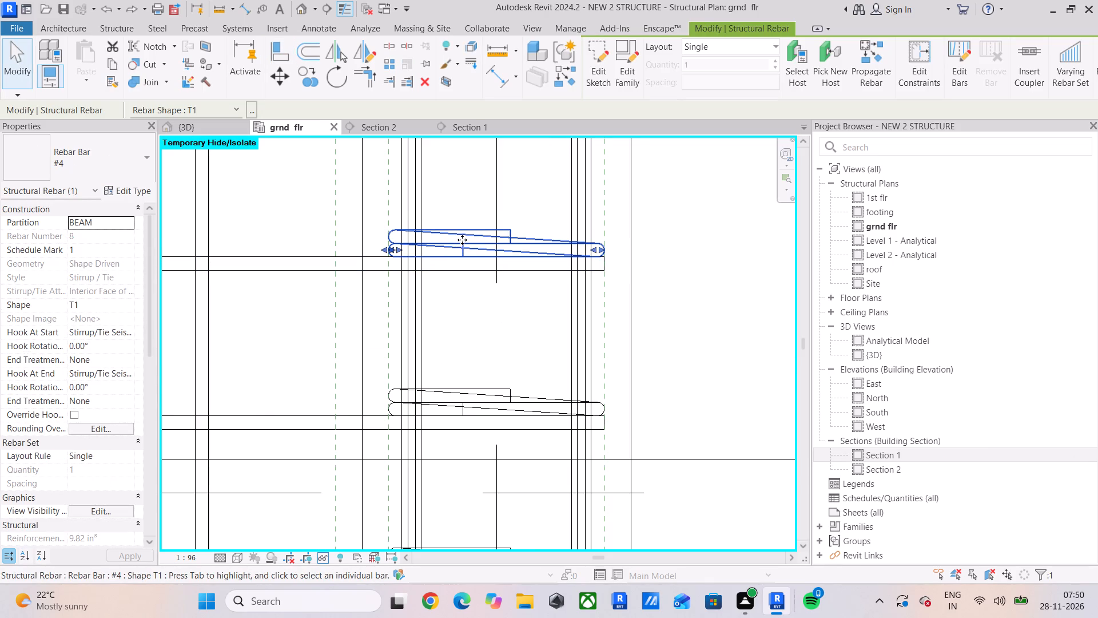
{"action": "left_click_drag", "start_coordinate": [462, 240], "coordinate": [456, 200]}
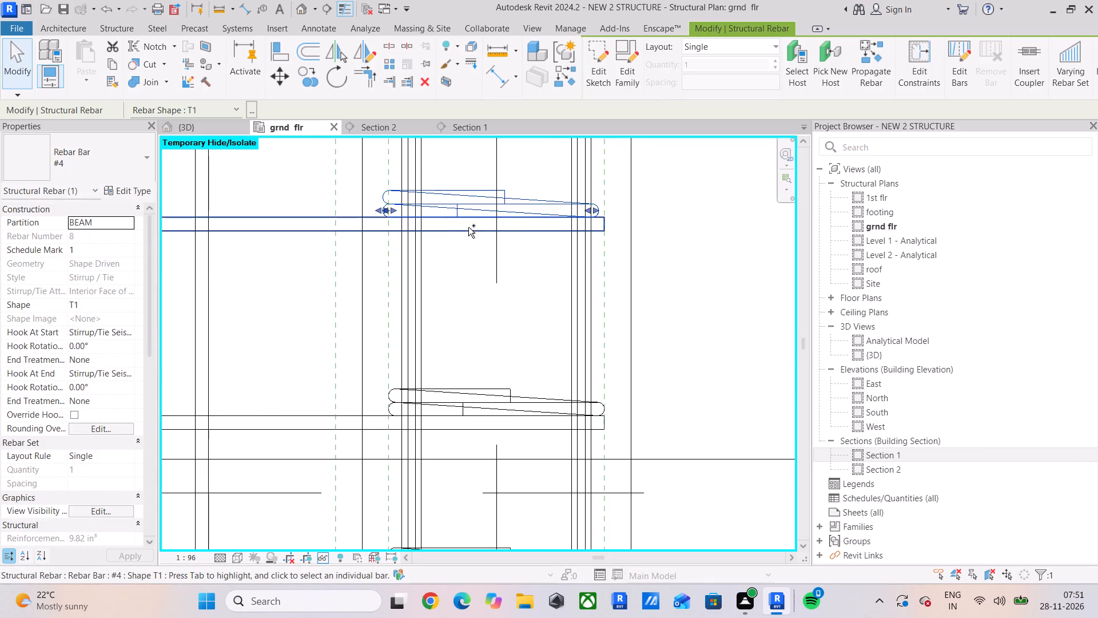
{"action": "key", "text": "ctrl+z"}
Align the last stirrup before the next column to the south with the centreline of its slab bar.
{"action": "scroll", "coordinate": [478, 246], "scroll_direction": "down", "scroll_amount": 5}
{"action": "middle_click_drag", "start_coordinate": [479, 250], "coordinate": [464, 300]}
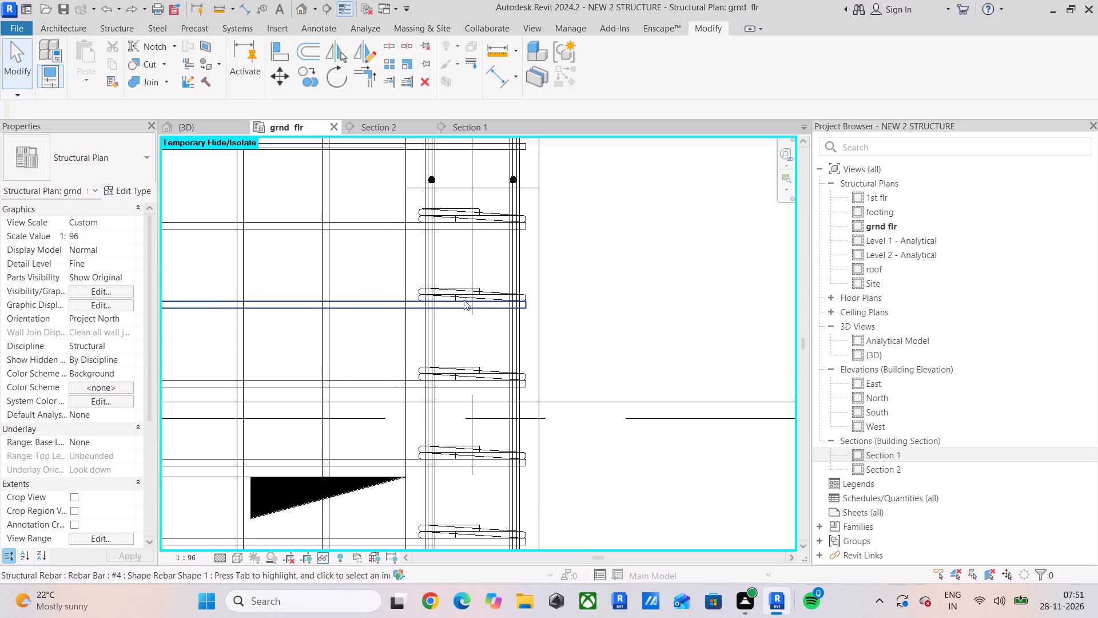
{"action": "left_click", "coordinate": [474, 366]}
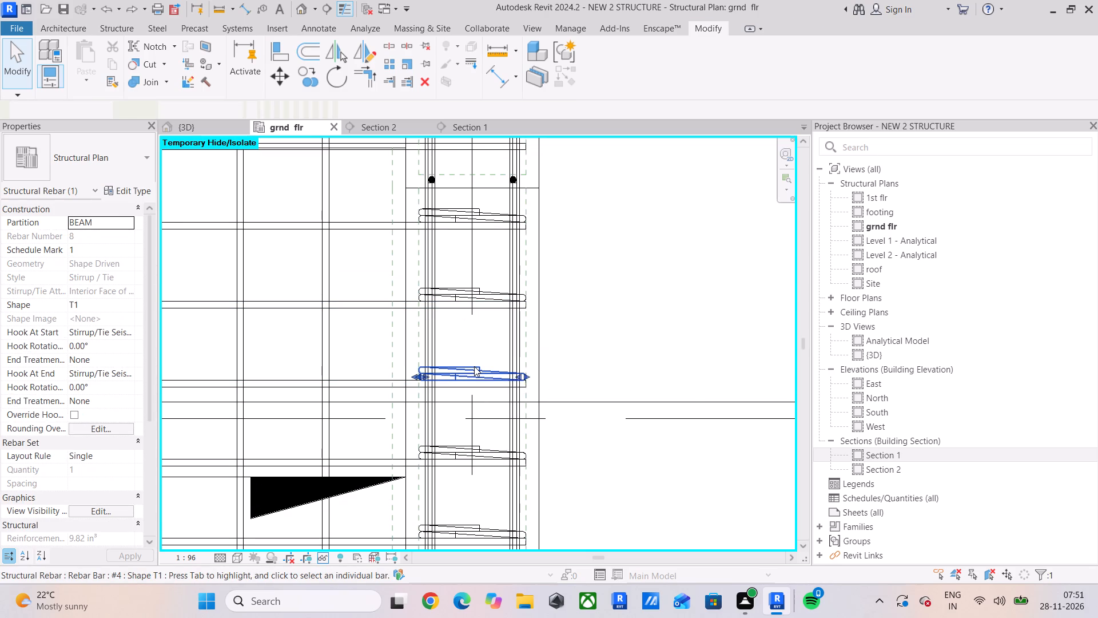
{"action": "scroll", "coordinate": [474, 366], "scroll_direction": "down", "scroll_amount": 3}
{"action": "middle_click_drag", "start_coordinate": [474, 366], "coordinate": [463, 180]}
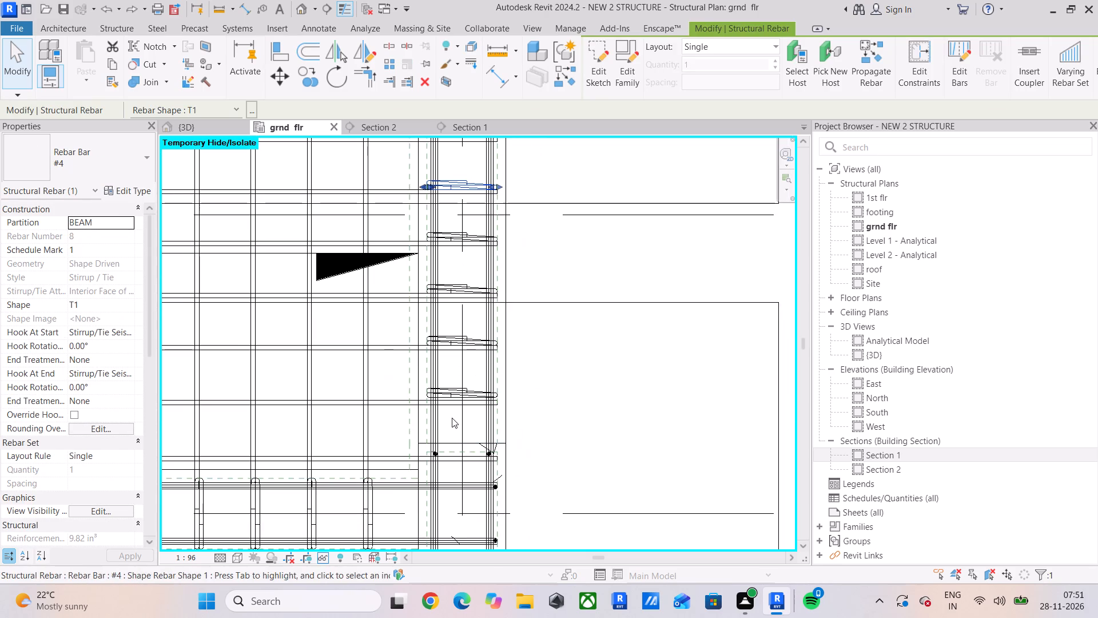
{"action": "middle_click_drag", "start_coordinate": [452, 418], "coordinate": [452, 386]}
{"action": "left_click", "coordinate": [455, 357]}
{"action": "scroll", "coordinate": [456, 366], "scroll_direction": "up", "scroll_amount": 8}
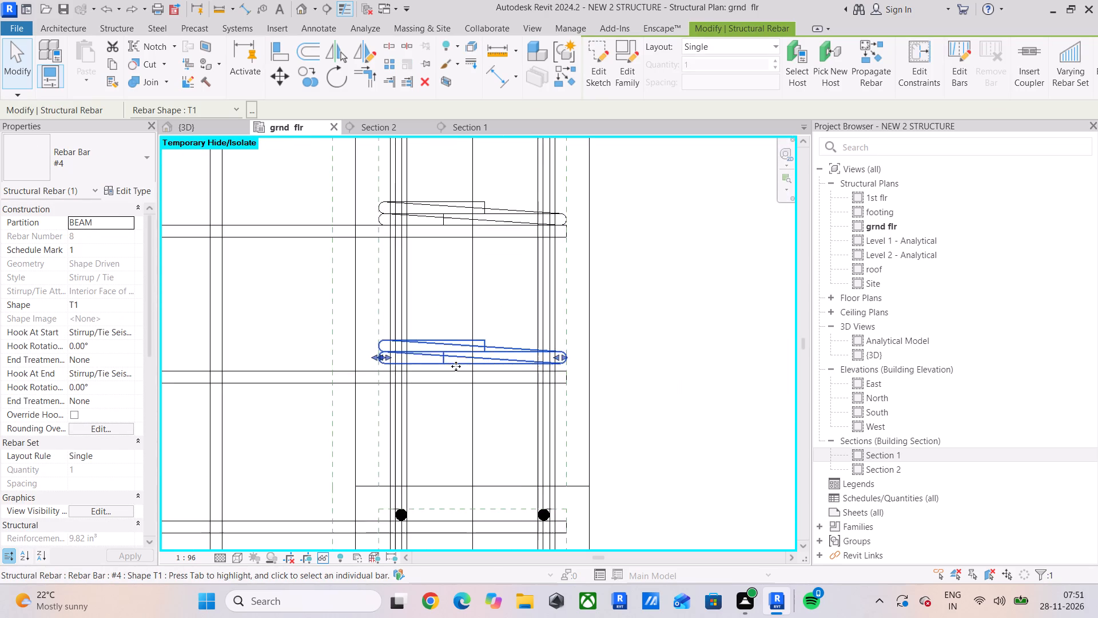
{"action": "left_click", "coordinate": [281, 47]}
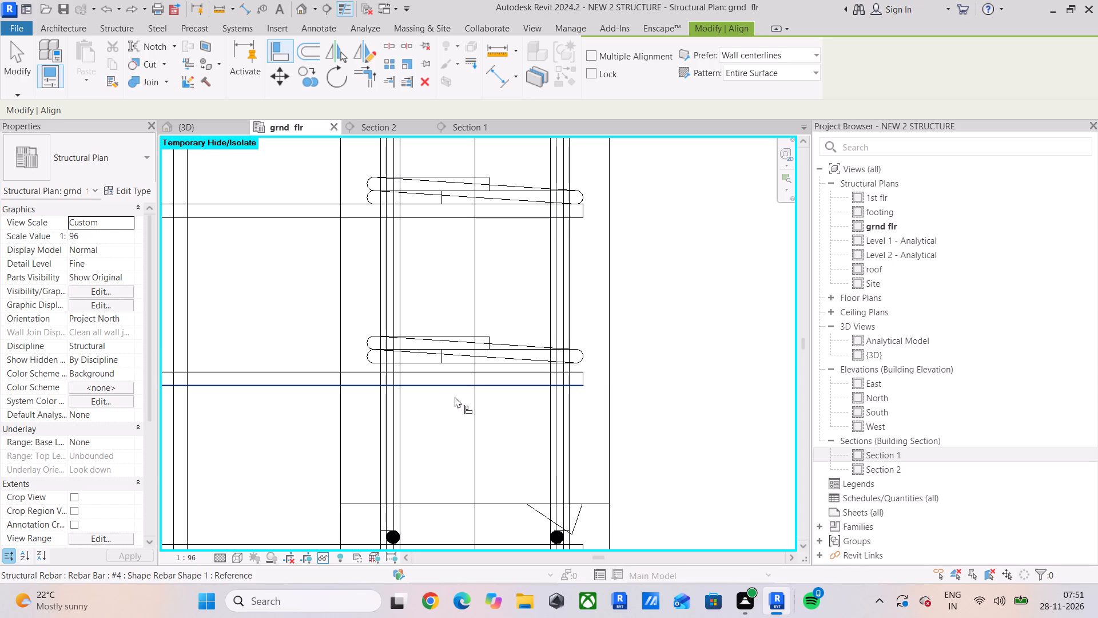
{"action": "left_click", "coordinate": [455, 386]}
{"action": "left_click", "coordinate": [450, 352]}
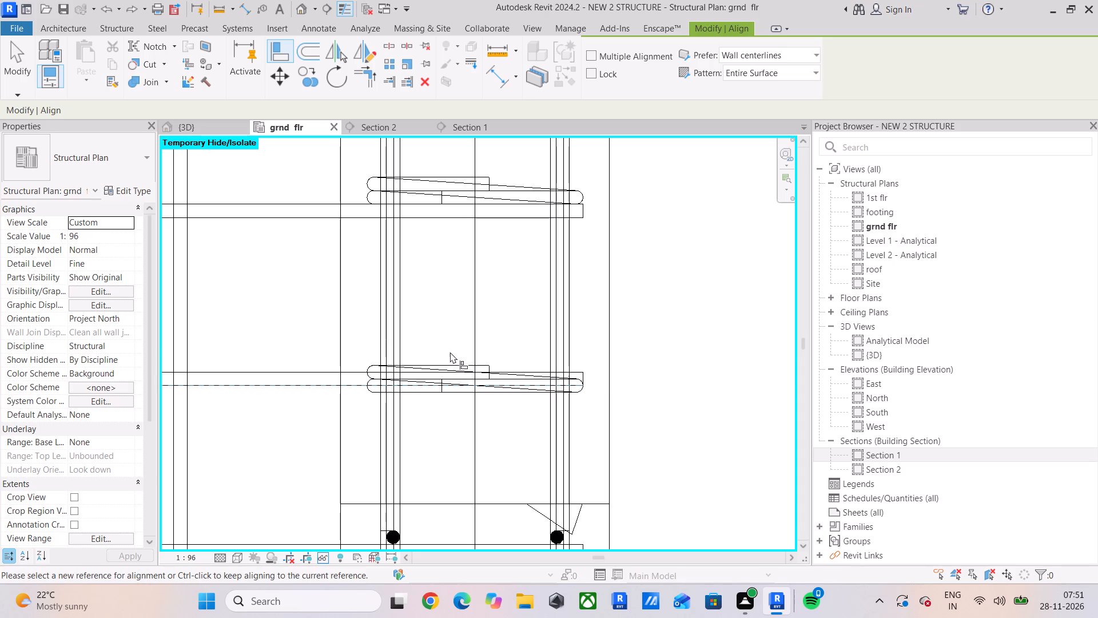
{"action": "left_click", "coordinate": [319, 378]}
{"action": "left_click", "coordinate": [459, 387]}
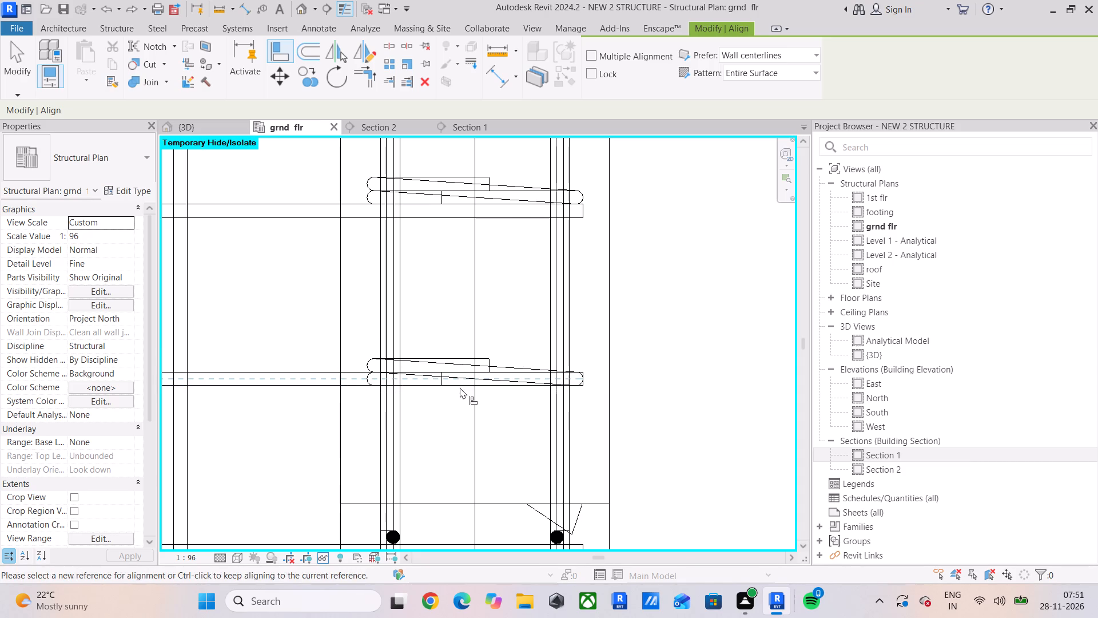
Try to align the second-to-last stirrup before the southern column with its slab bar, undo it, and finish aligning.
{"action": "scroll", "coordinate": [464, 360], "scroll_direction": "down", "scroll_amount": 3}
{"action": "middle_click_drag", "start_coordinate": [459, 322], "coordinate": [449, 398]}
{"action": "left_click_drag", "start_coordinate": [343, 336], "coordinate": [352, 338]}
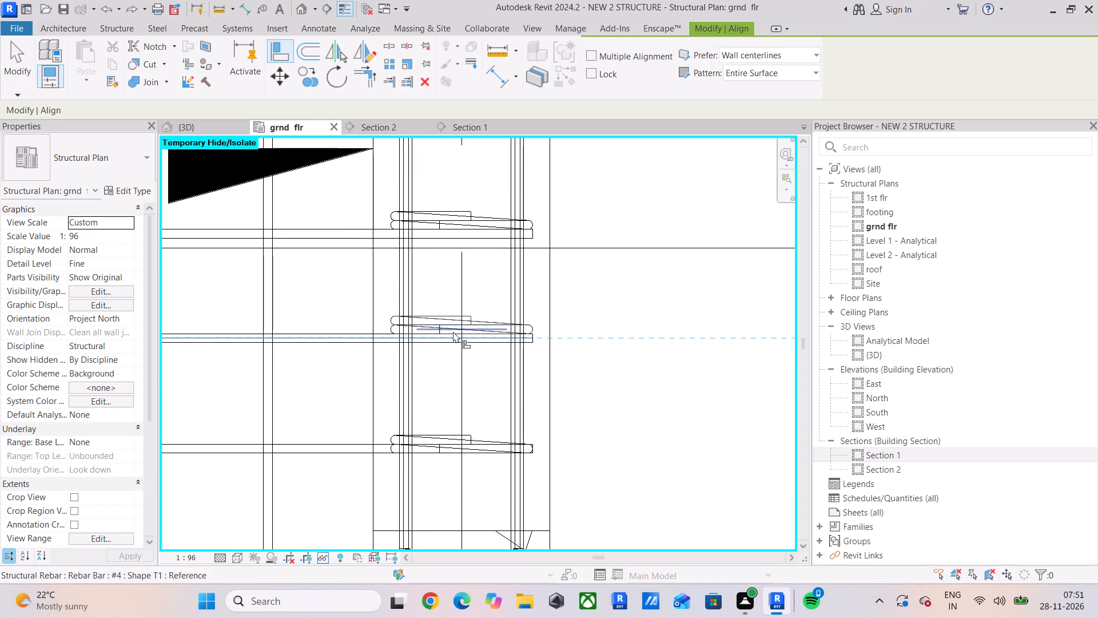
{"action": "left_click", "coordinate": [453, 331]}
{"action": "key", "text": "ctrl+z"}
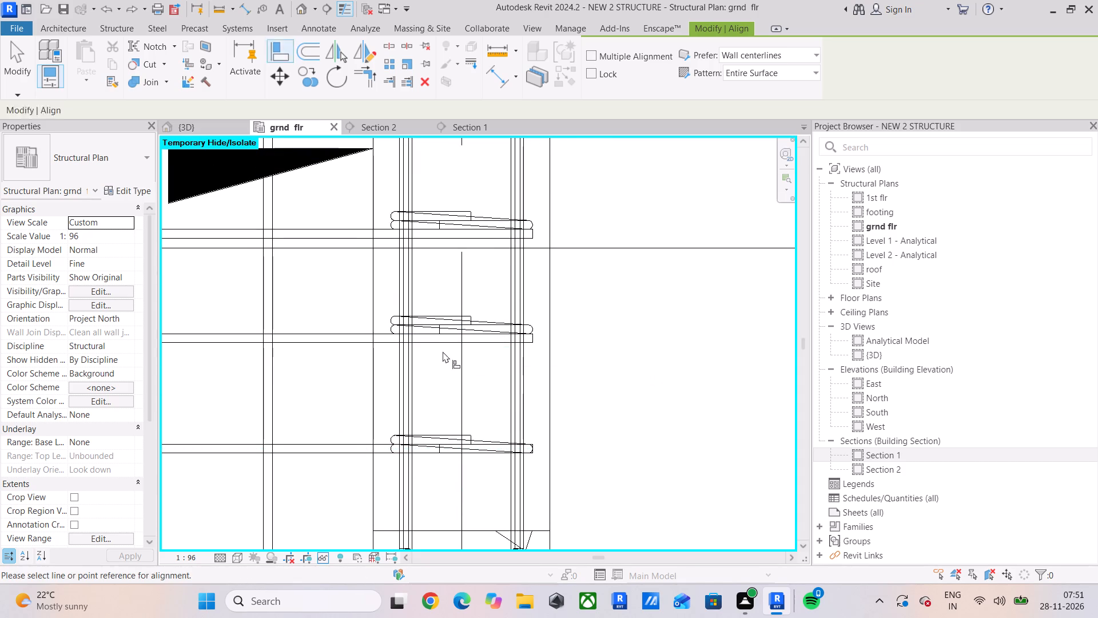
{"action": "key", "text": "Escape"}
Delete the six unaligned stirrups from the beam south of the east-edge column, leaving the southernmost stirrup.
{"action": "left_click", "coordinate": [445, 324]}
{"action": "middle_click_drag", "start_coordinate": [441, 292], "coordinate": [427, 403]}
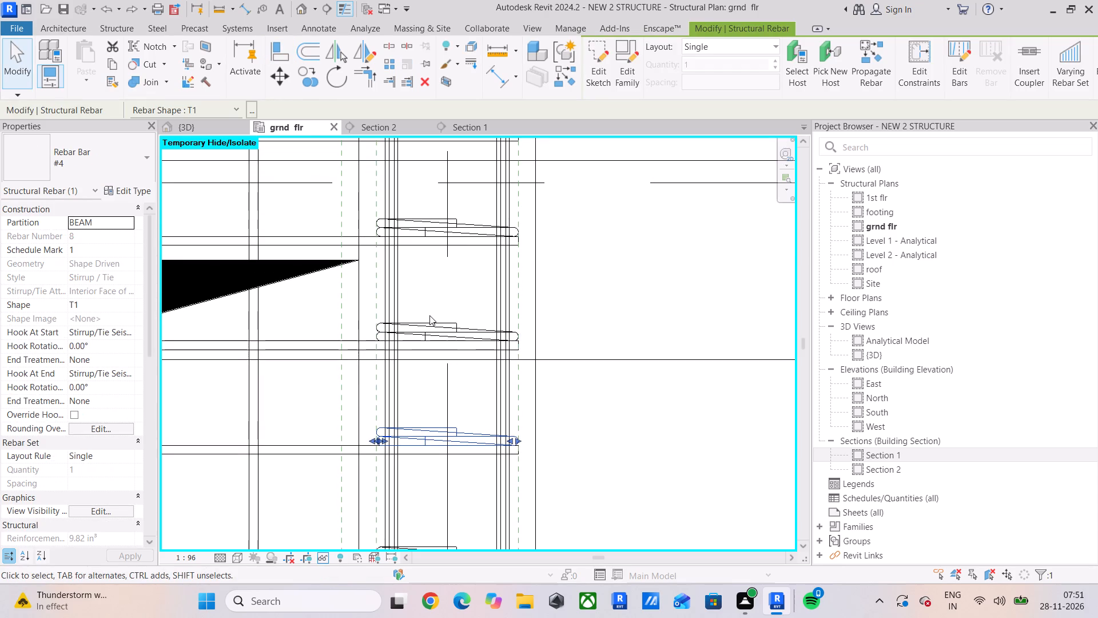
{"action": "left_click", "coordinate": [436, 326], "text": "ctrl"}
{"action": "left_click", "coordinate": [420, 223], "text": "ctrl"}
{"action": "middle_click_drag", "start_coordinate": [420, 225], "coordinate": [440, 374]}
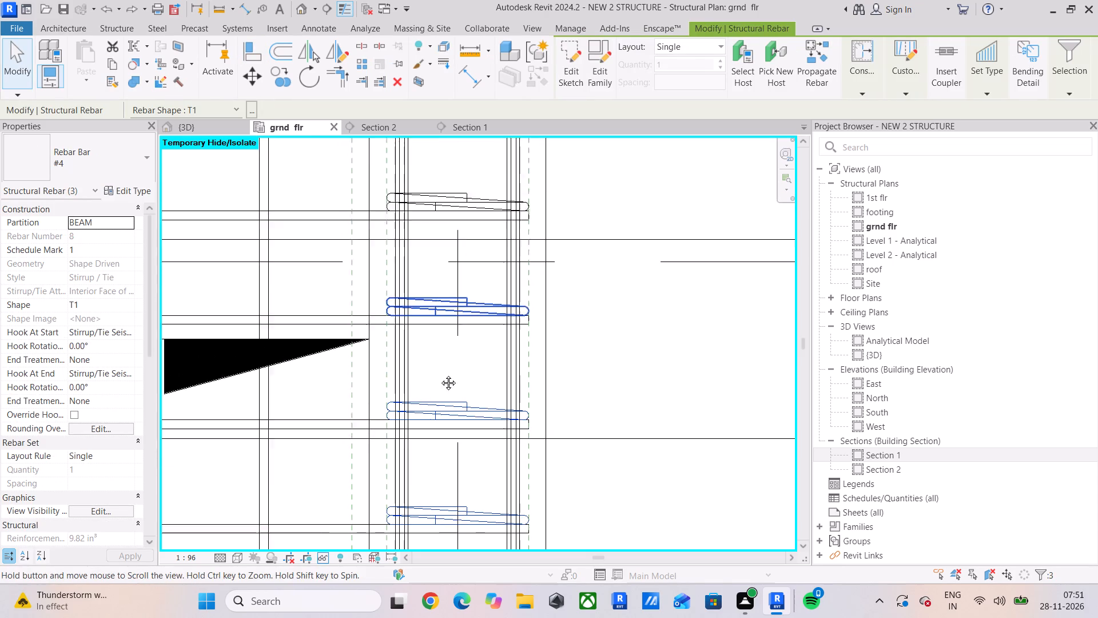
{"action": "middle_click_drag", "start_coordinate": [440, 374], "coordinate": [464, 489]}
{"action": "left_click", "coordinate": [488, 377], "text": "ctrl"}
{"action": "left_click", "coordinate": [458, 266], "text": "ctrl"}
{"action": "left_click", "coordinate": [461, 275], "text": "ctrl"}
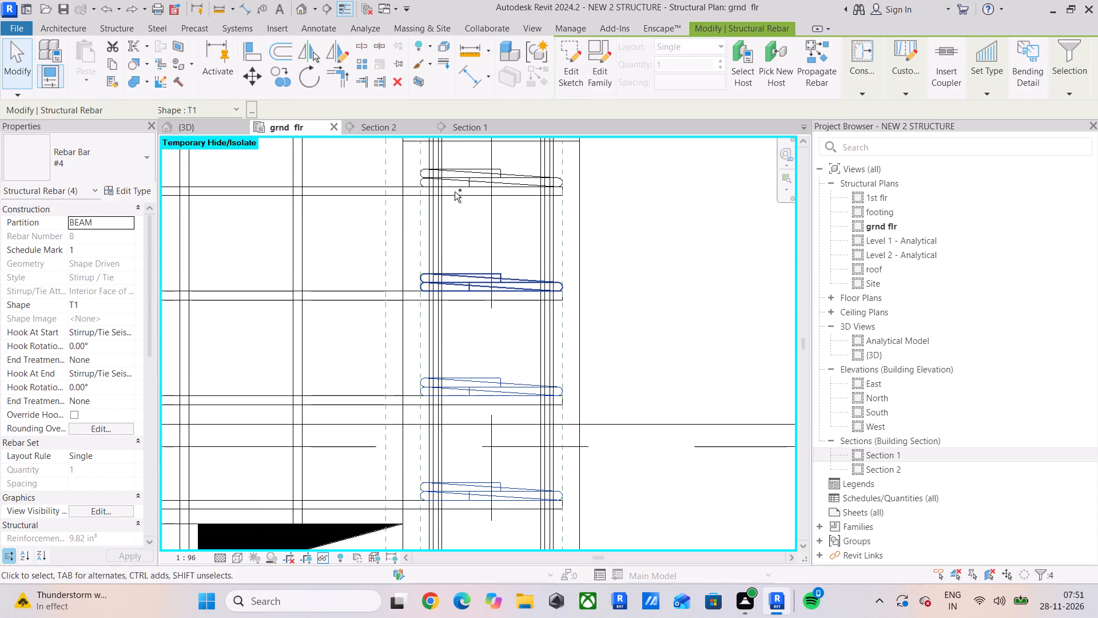
{"action": "left_click", "coordinate": [455, 173], "text": "ctrl"}
{"action": "middle_click_drag", "start_coordinate": [455, 179], "coordinate": [455, 450]}
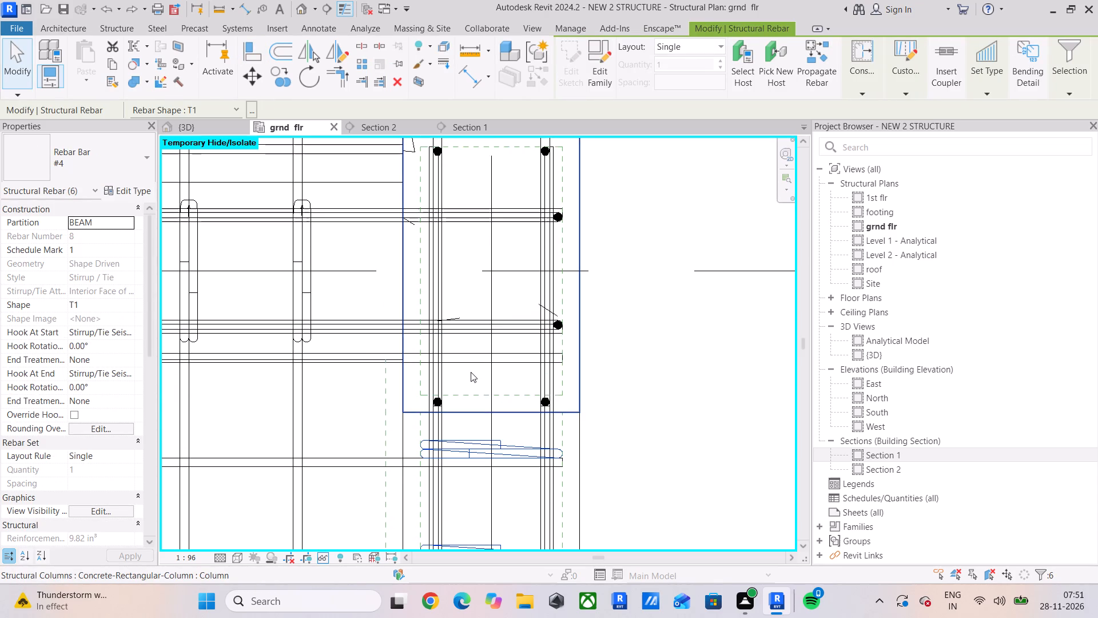
{"action": "key", "text": "Delete"}
Delete the remaining stirrup just north of the southern column on the east-edge beam.
{"action": "scroll", "coordinate": [471, 377], "scroll_direction": "down", "scroll_amount": 9}
{"action": "middle_click_drag", "start_coordinate": [491, 400], "coordinate": [492, 399]}
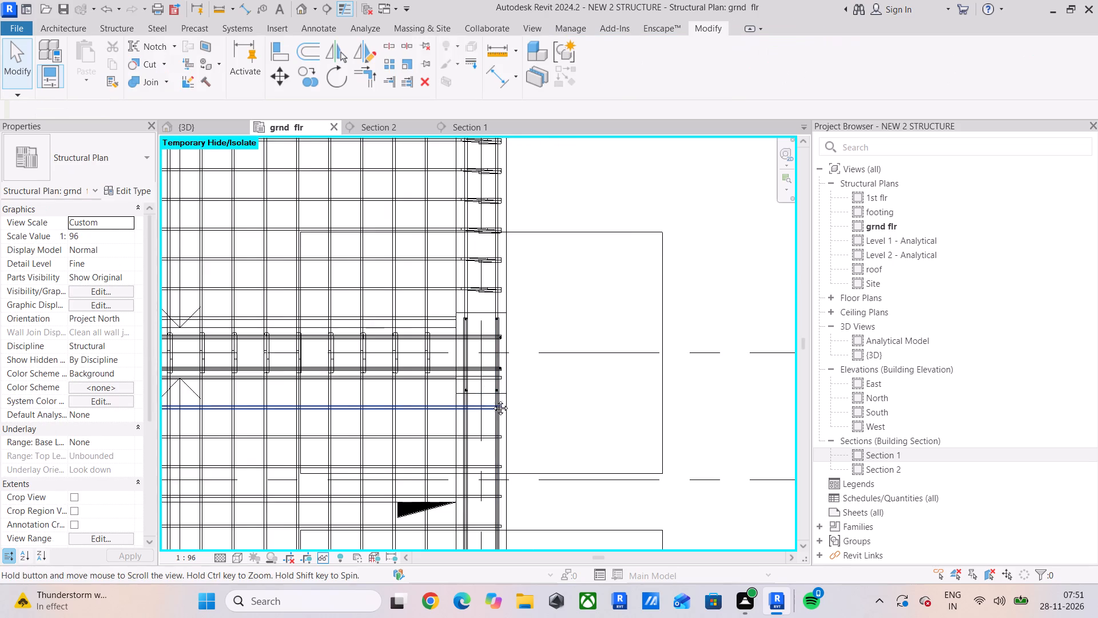
{"action": "middle_click_drag", "start_coordinate": [492, 399], "coordinate": [431, 225]}
{"action": "scroll", "coordinate": [458, 434], "scroll_direction": "up", "scroll_amount": 3}
{"action": "scroll", "coordinate": [387, 414], "scroll_direction": "up", "scroll_amount": 5}
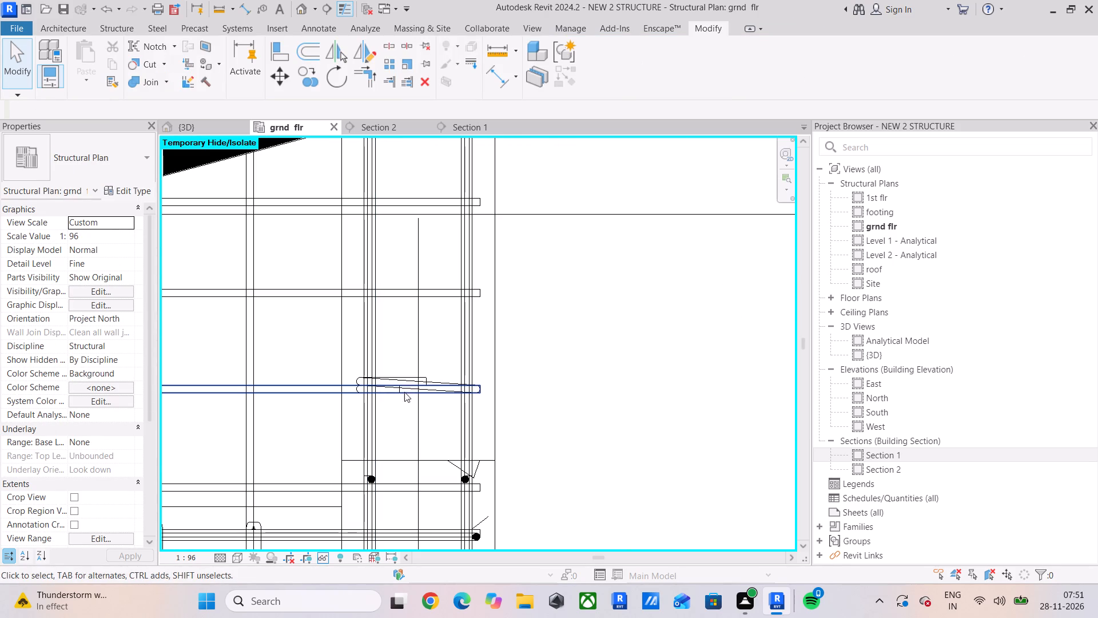
{"action": "scroll", "coordinate": [405, 374], "scroll_direction": "down", "scroll_amount": 6}
{"action": "middle_click_drag", "start_coordinate": [405, 376], "coordinate": [408, 286]}
{"action": "scroll", "coordinate": [408, 286], "scroll_direction": "up", "scroll_amount": 1}
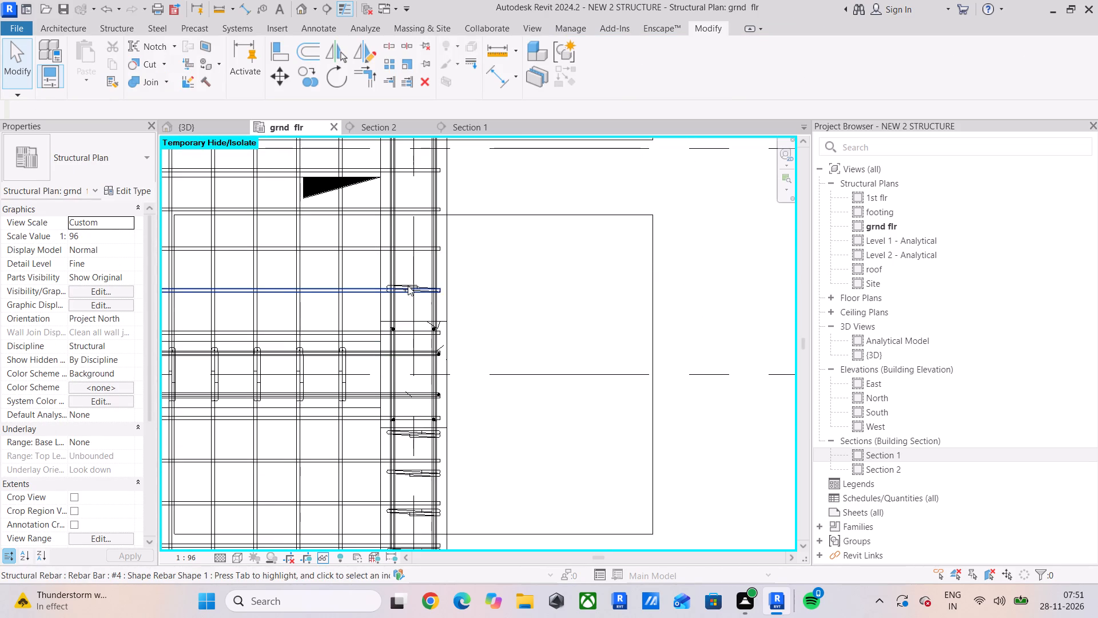
{"action": "scroll", "coordinate": [408, 286], "scroll_direction": "up", "scroll_amount": 3}
{"action": "left_click", "coordinate": [407, 282]}
{"action": "key", "text": "Delete"}
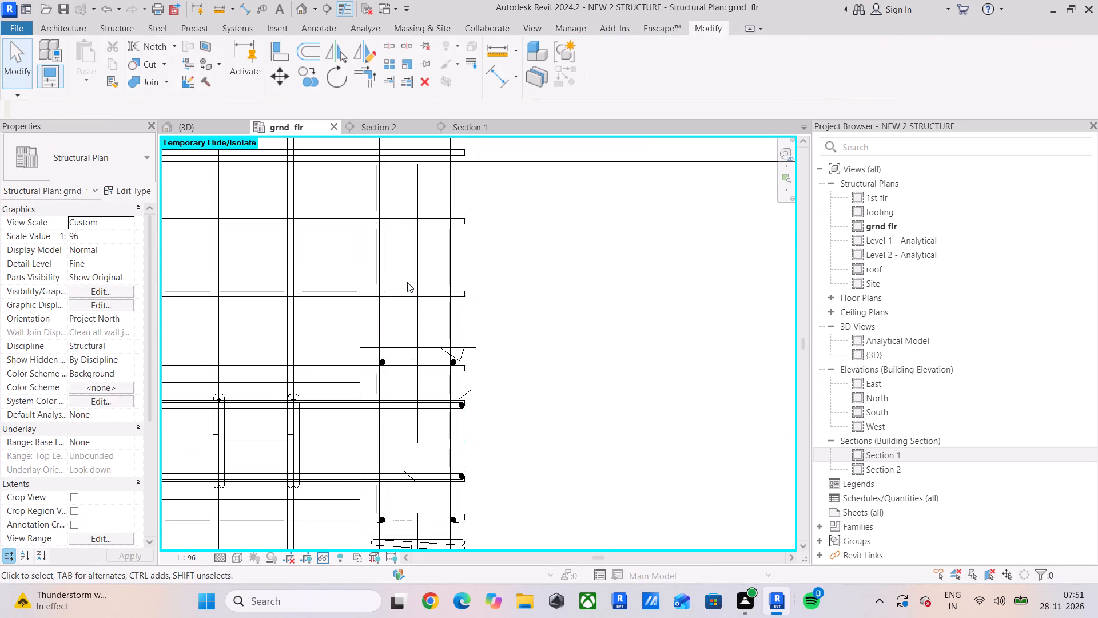
Copy the stirrup just north of the east-edge column onto the first three slab bars south of that column.
{"action": "scroll", "coordinate": [407, 282], "scroll_direction": "down", "scroll_amount": 9}
{"action": "middle_click_drag", "start_coordinate": [411, 291], "coordinate": [441, 474]}
{"action": "scroll", "coordinate": [437, 312], "scroll_direction": "up", "scroll_amount": 5}
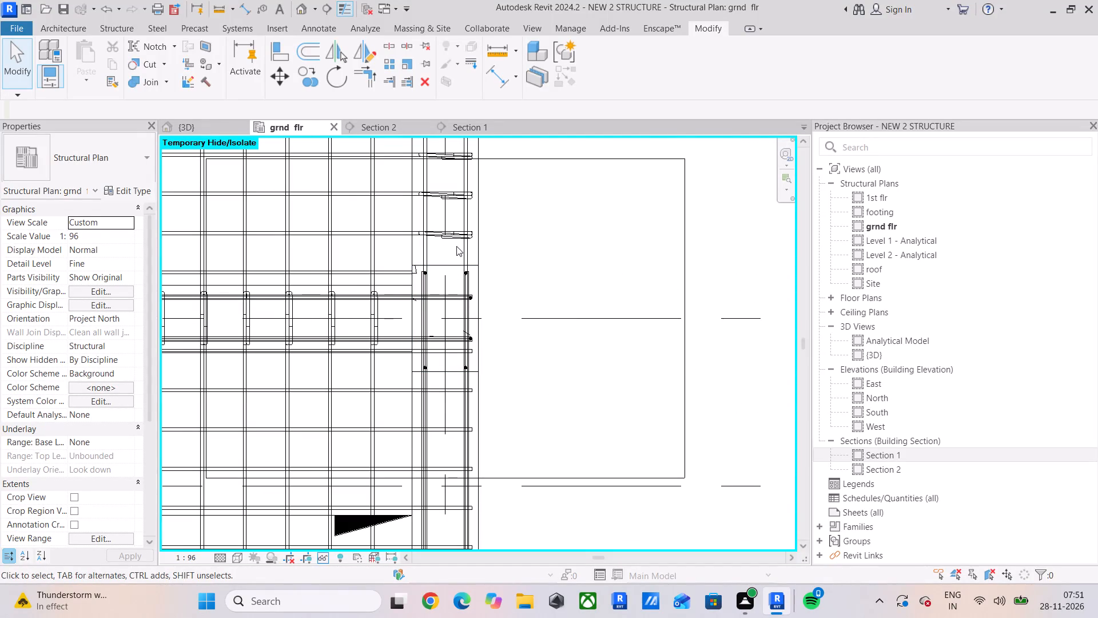
{"action": "left_click", "coordinate": [456, 243]}
{"action": "left_click", "coordinate": [308, 80]}
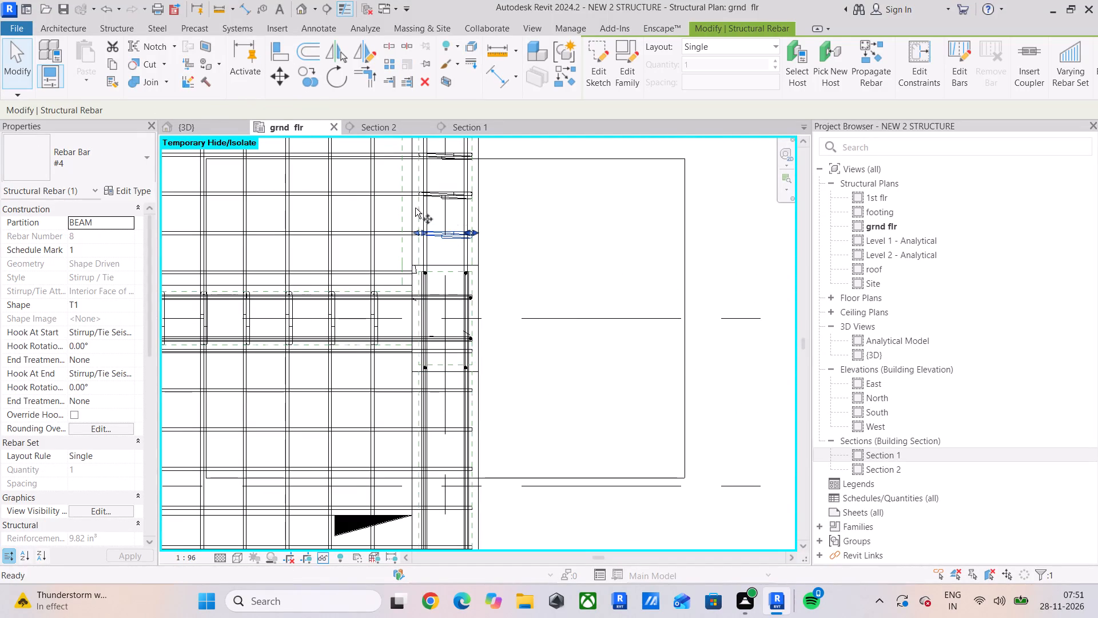
{"action": "scroll", "coordinate": [416, 208], "scroll_direction": "up", "scroll_amount": 4}
{"action": "left_click", "coordinate": [377, 243]}
{"action": "scroll", "coordinate": [404, 321], "scroll_direction": "down", "scroll_amount": 5}
{"action": "middle_click_drag", "start_coordinate": [402, 326], "coordinate": [353, 207]}
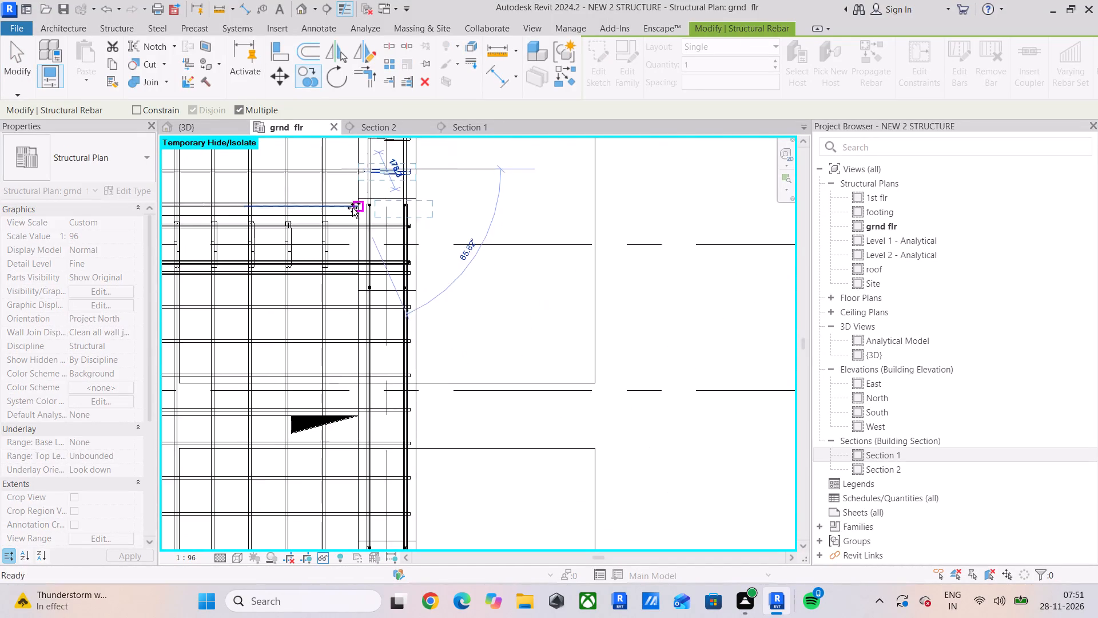
{"action": "scroll", "coordinate": [324, 318], "scroll_direction": "up", "scroll_amount": 3}
{"action": "left_click", "coordinate": [345, 298]}
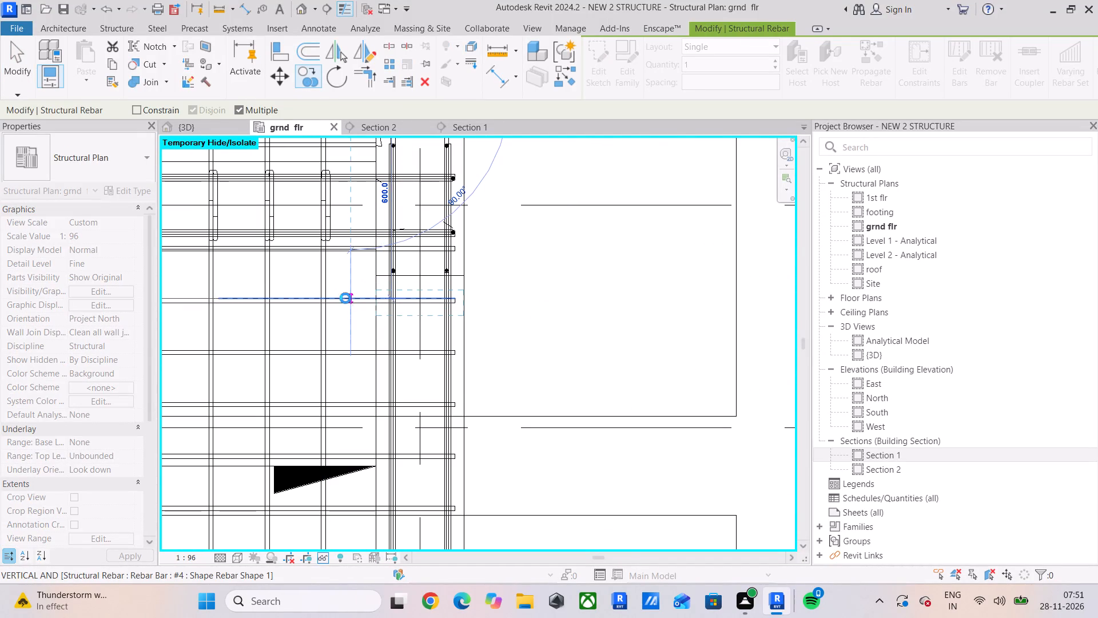
{"action": "left_click", "coordinate": [351, 347]}
{"action": "middle_click_drag", "start_coordinate": [362, 371], "coordinate": [335, 241]}
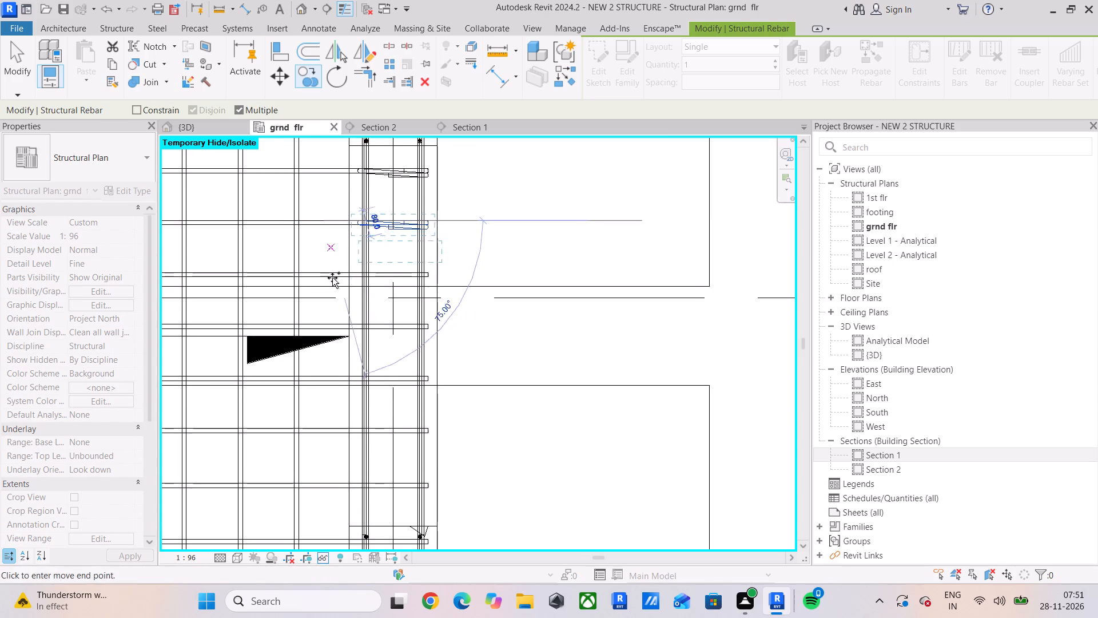
{"action": "scroll", "coordinate": [331, 287], "scroll_direction": "up", "scroll_amount": 3}
{"action": "left_click", "coordinate": [327, 262]}
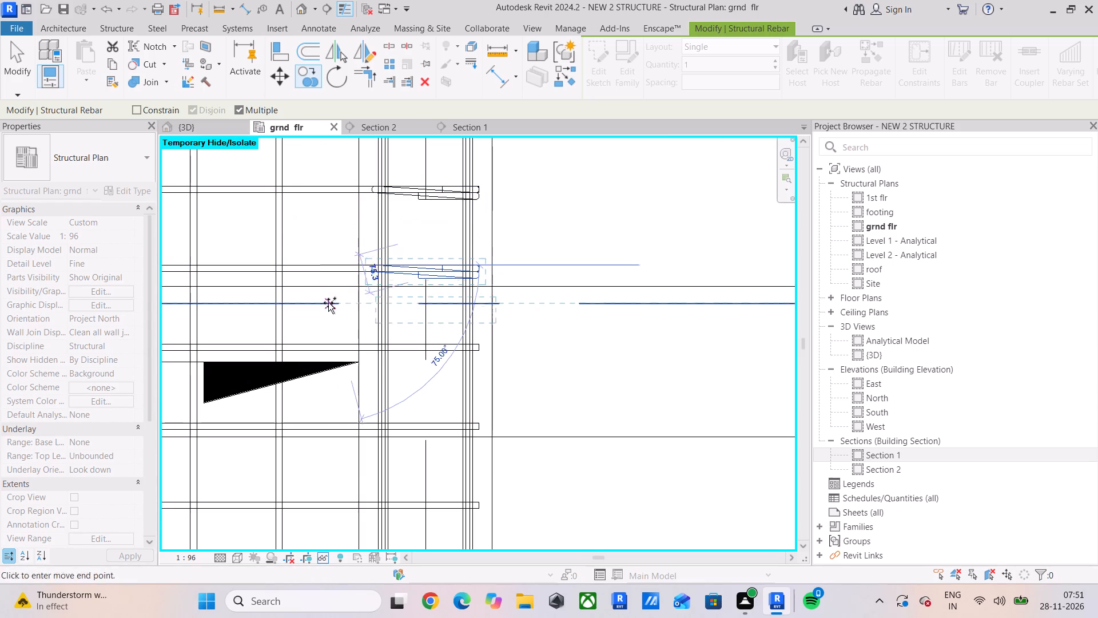
Place four more copies of the stirrup on the remaining slab bars down to the next column south.
{"action": "left_click", "coordinate": [328, 341]}
{"action": "middle_click_drag", "start_coordinate": [331, 347], "coordinate": [345, 226]}
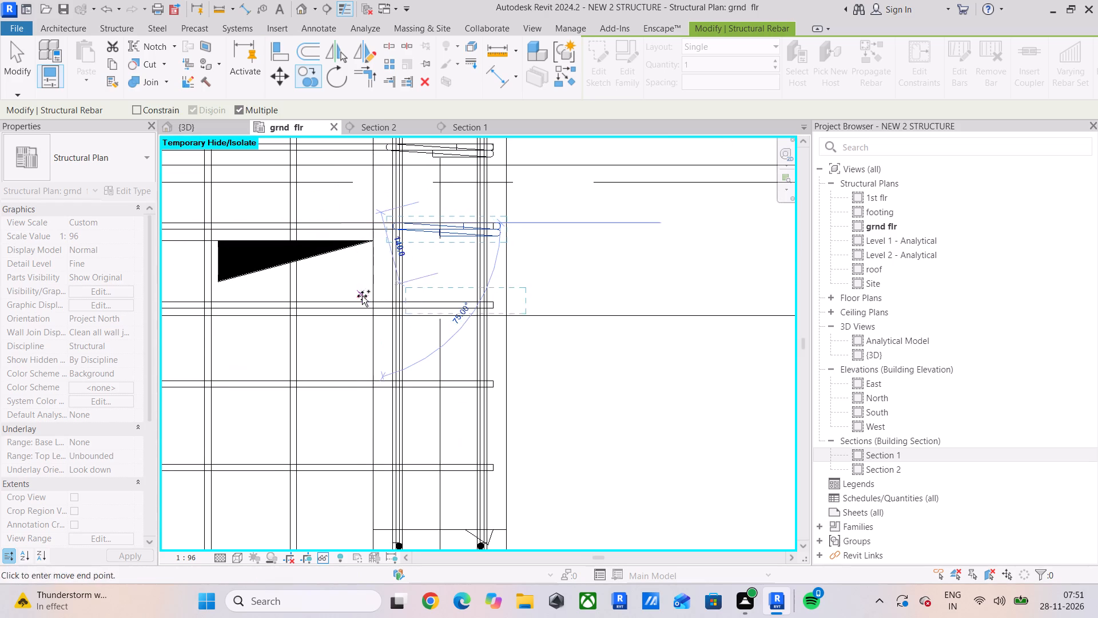
{"action": "left_click", "coordinate": [340, 299]}
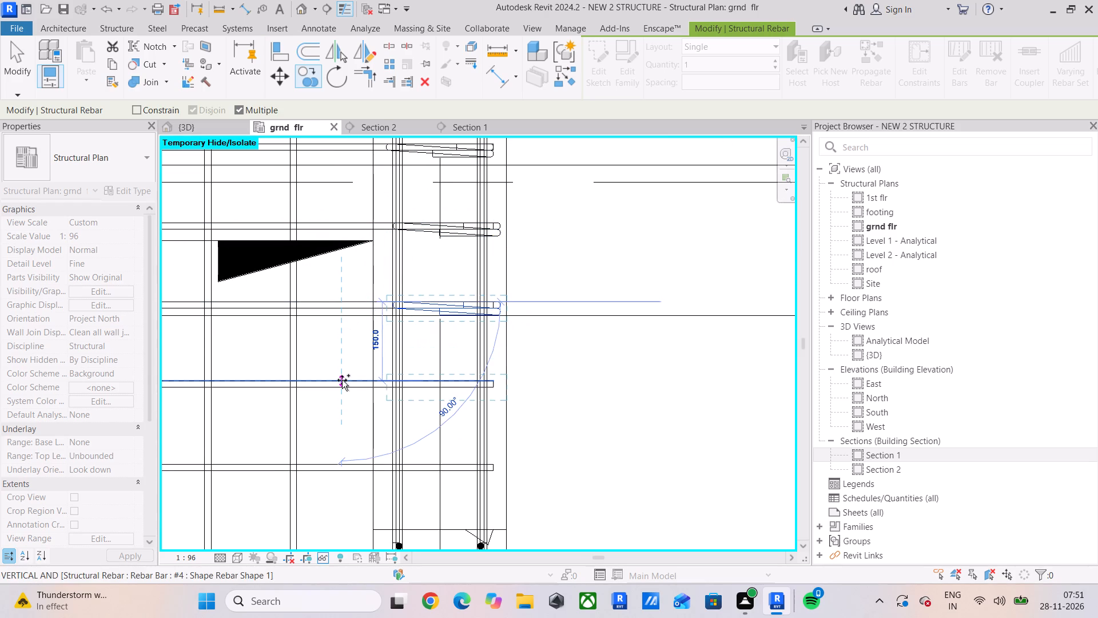
{"action": "left_click", "coordinate": [342, 380]}
{"action": "middle_click_drag", "start_coordinate": [344, 381], "coordinate": [336, 345]}
{"action": "middle_click_drag", "start_coordinate": [339, 351], "coordinate": [335, 278]}
{"action": "left_click", "coordinate": [328, 349]}
{"action": "middle_click_drag", "start_coordinate": [328, 349], "coordinate": [333, 266]}
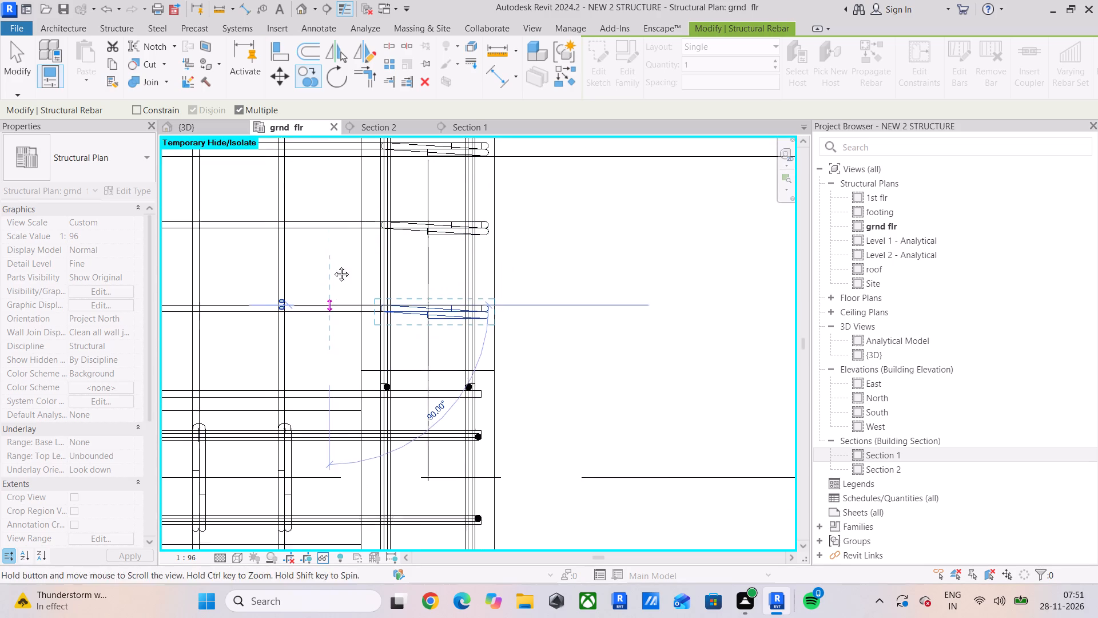
{"action": "middle_click_drag", "start_coordinate": [333, 266], "coordinate": [333, 256]}
{"action": "middle_click_drag", "start_coordinate": [344, 274], "coordinate": [343, 175]}
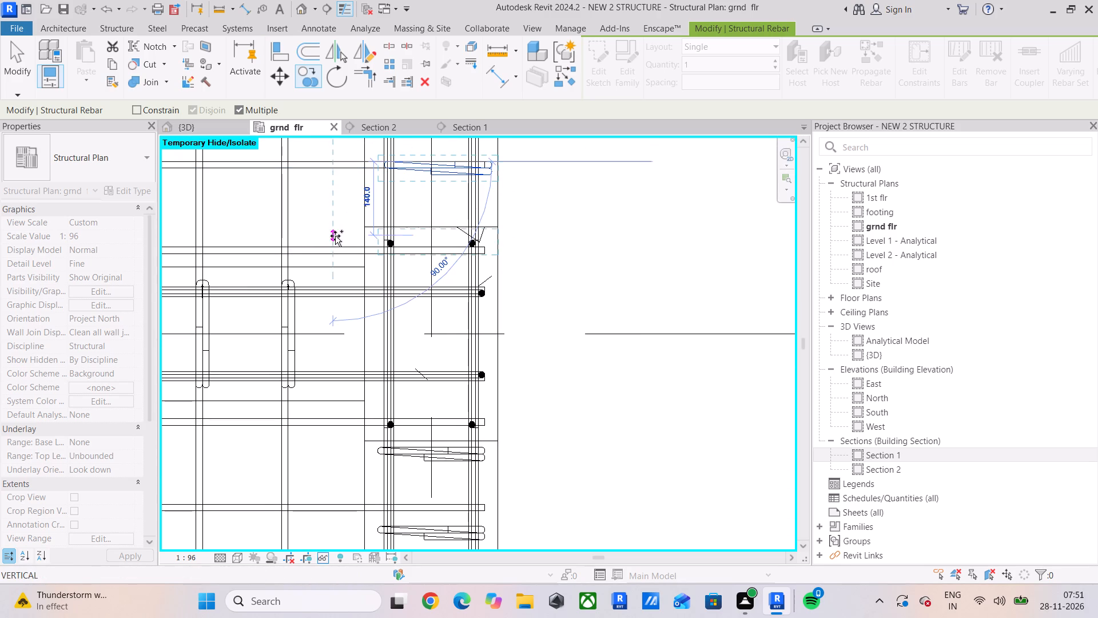
{"action": "key", "text": "Escape"}
{"action": "key", "text": "Escape"}
{"action": "key", "text": "Escape"}
Trim the slab bar crossing the northern part of the next column back to the column's west face.
{"action": "left_click", "coordinate": [320, 249]}
{"action": "scroll", "coordinate": [442, 261], "scroll_direction": "up", "scroll_amount": 2}
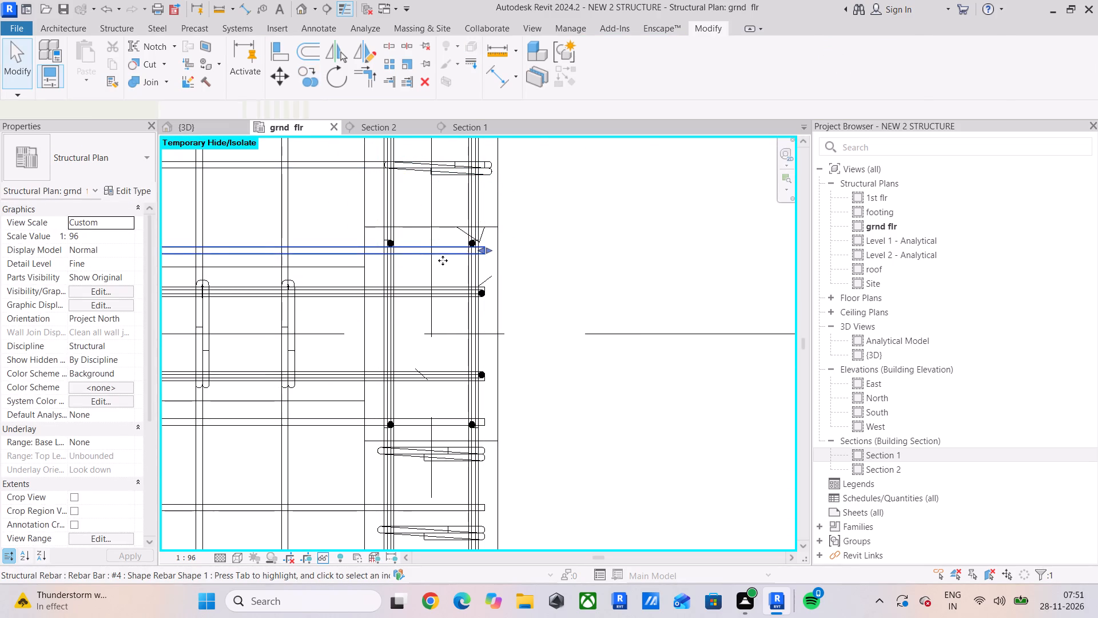
{"action": "scroll", "coordinate": [443, 260], "scroll_direction": "up", "scroll_amount": 2}
{"action": "left_click_drag", "start_coordinate": [511, 245], "coordinate": [308, 256]}
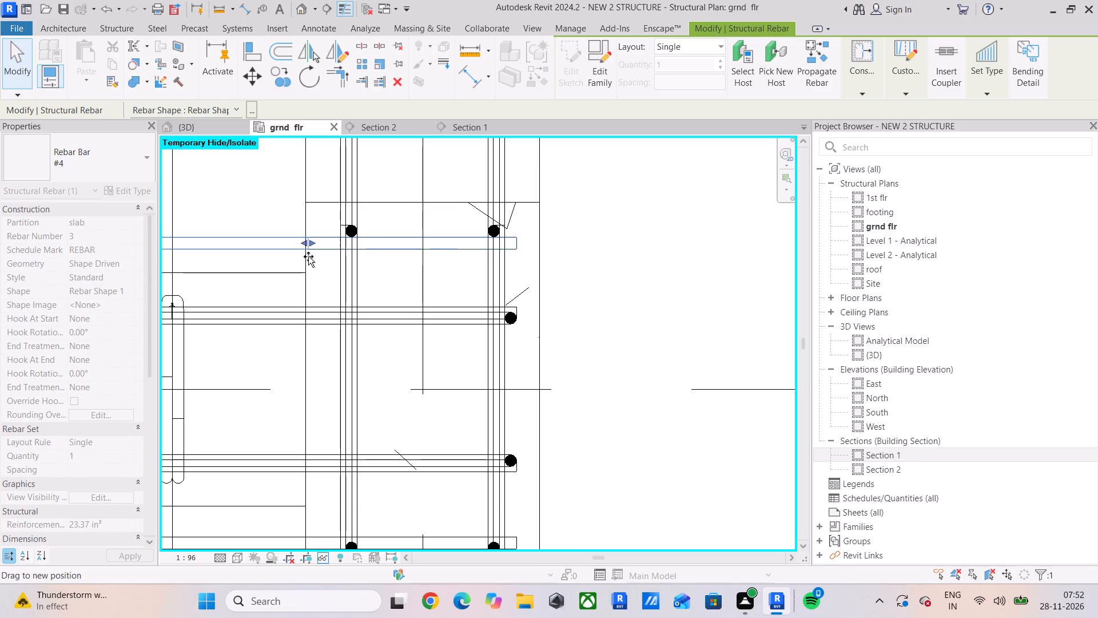
{"action": "left_click_drag", "start_coordinate": [308, 256], "coordinate": [306, 261]}
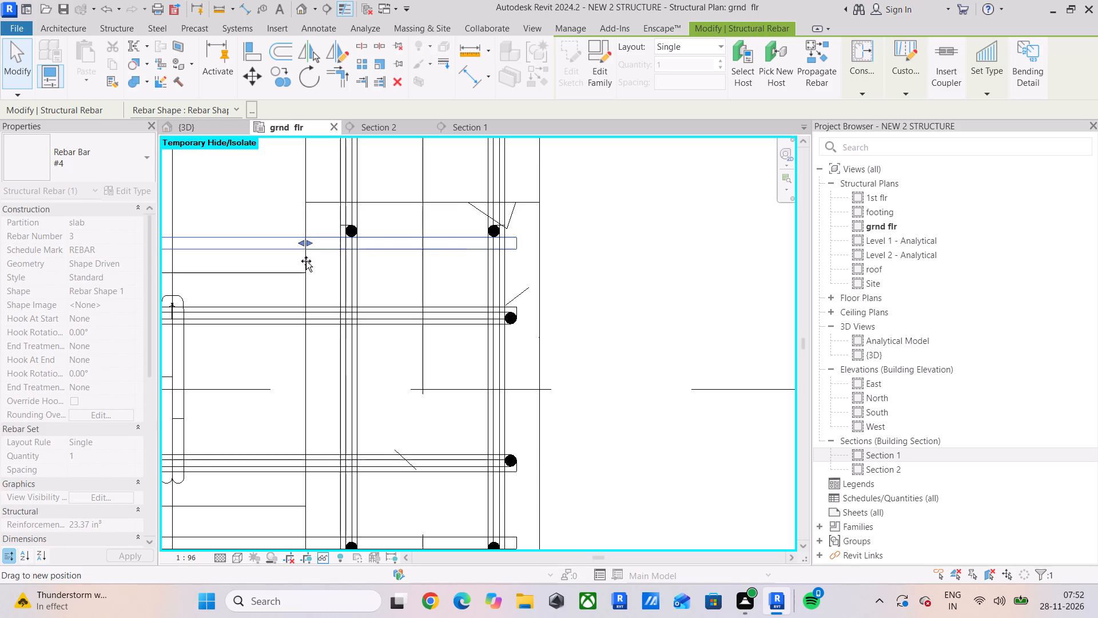
{"action": "left_click_drag", "start_coordinate": [306, 261], "coordinate": [306, 262]}
{"action": "left_click", "coordinate": [283, 173]}
Trim the slab bar crossing the southern part of the same column back to its west face.
{"action": "scroll", "coordinate": [284, 173], "scroll_direction": "down", "scroll_amount": 4}
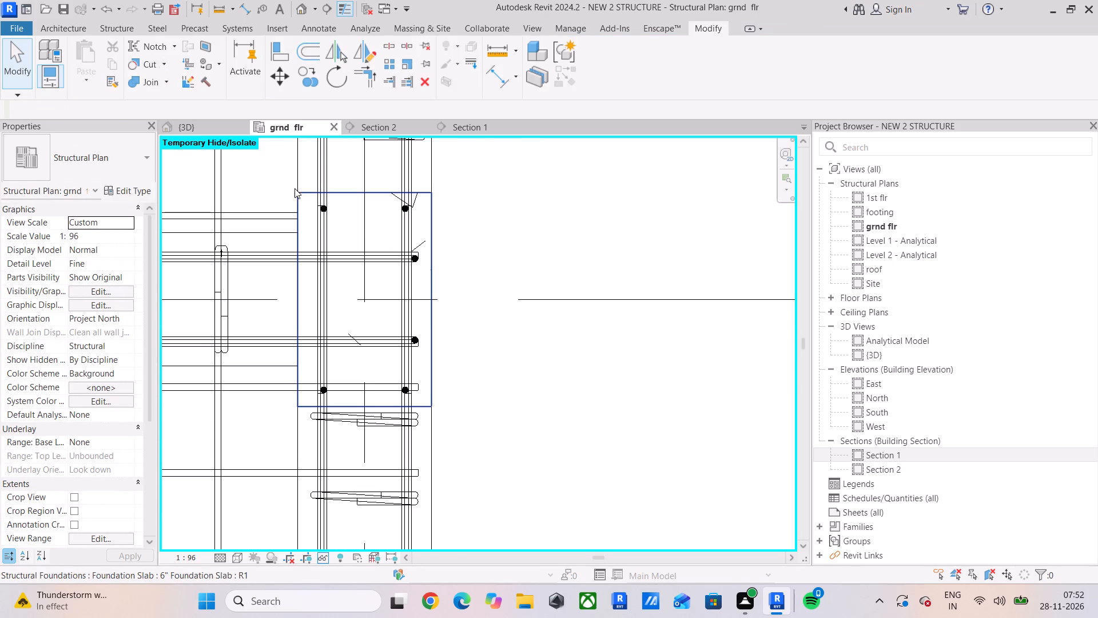
{"action": "middle_click_drag", "start_coordinate": [426, 195], "coordinate": [431, 228]}
{"action": "scroll", "coordinate": [363, 213], "scroll_direction": "down", "scroll_amount": 1}
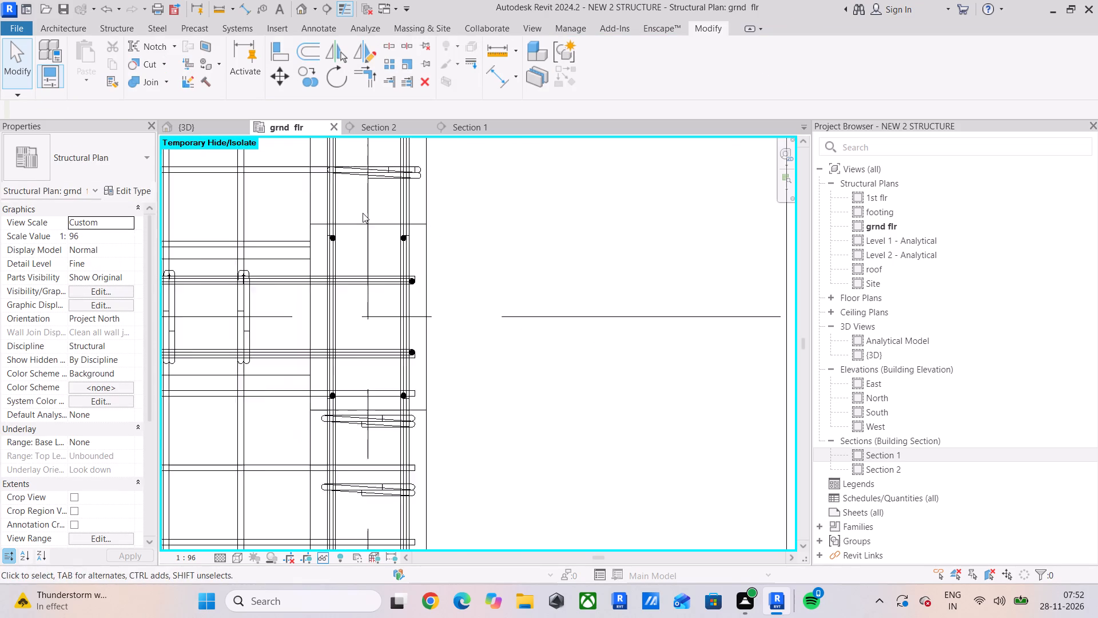
{"action": "scroll", "coordinate": [363, 213], "scroll_direction": "down", "scroll_amount": 1}
{"action": "scroll", "coordinate": [307, 257], "scroll_direction": "down", "scroll_amount": 2}
{"action": "middle_click_drag", "start_coordinate": [314, 256], "coordinate": [362, 199]}
{"action": "scroll", "coordinate": [361, 276], "scroll_direction": "up", "scroll_amount": 3}
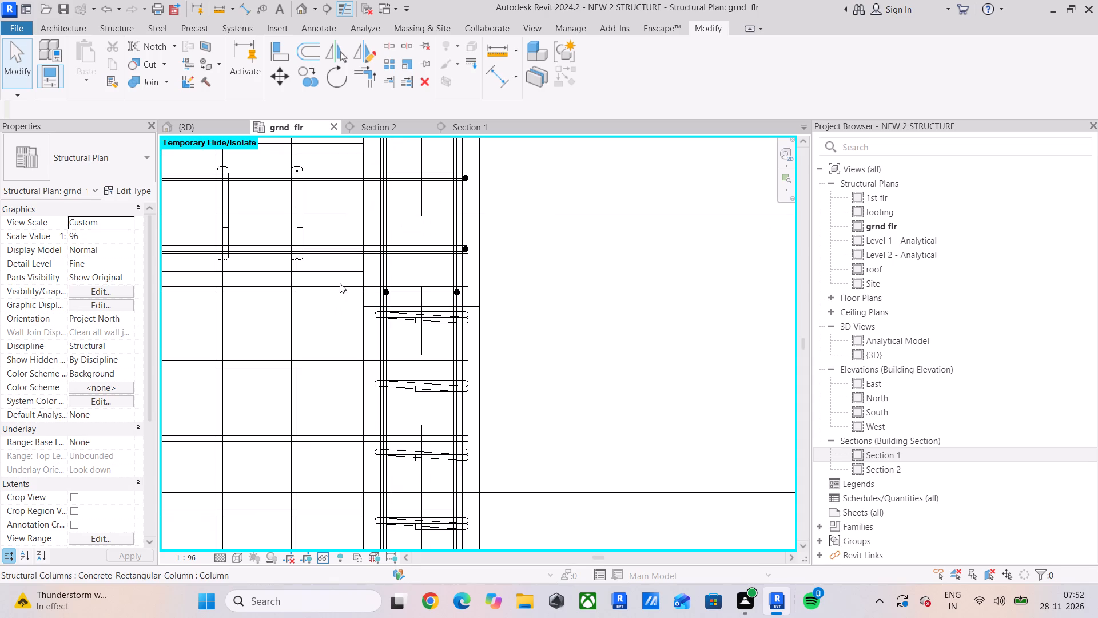
{"action": "left_click", "coordinate": [324, 290]}
{"action": "scroll", "coordinate": [448, 288], "scroll_direction": "up", "scroll_amount": 4}
{"action": "left_click_drag", "start_coordinate": [479, 291], "coordinate": [341, 294]}
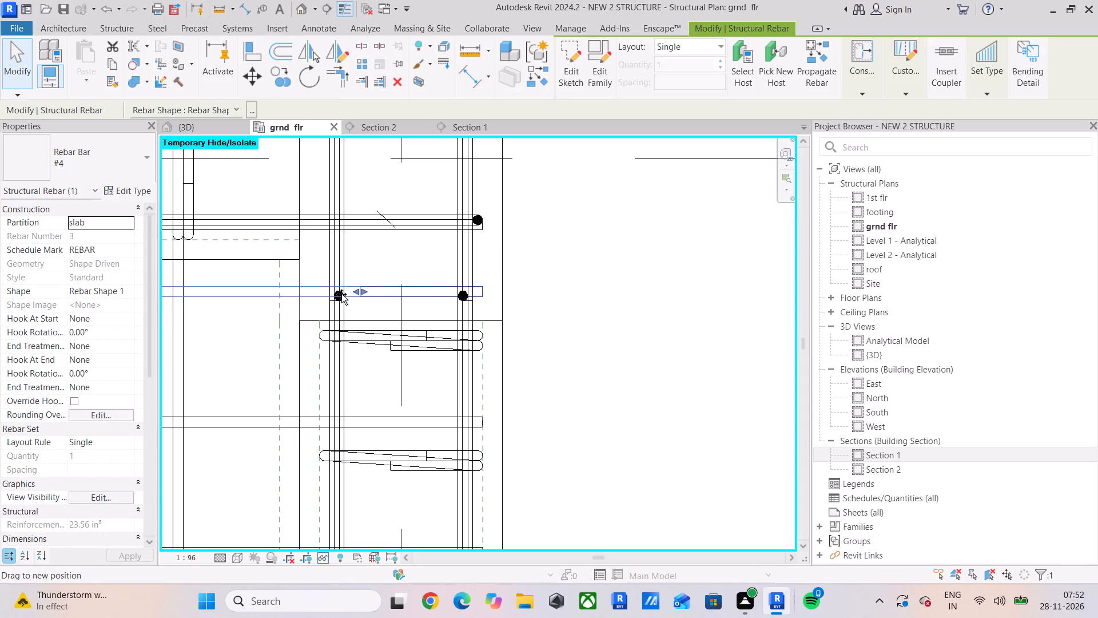
{"action": "left_click_drag", "start_coordinate": [341, 294], "coordinate": [300, 316]}
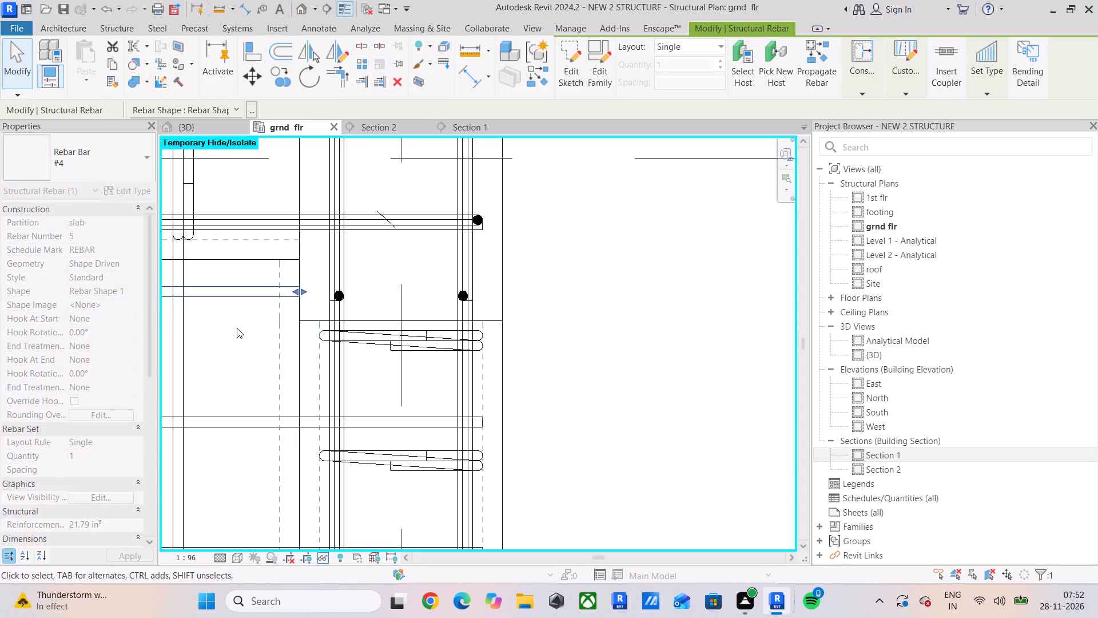
{"action": "left_click", "coordinate": [237, 328]}
Align the first and third stirrups south of the column with the centrelines of the first two slab bars.
{"action": "scroll", "coordinate": [289, 327], "scroll_direction": "down", "scroll_amount": 4}
{"action": "middle_click_drag", "start_coordinate": [306, 323], "coordinate": [316, 231]}
{"action": "scroll", "coordinate": [367, 274], "scroll_direction": "down", "scroll_amount": 4}
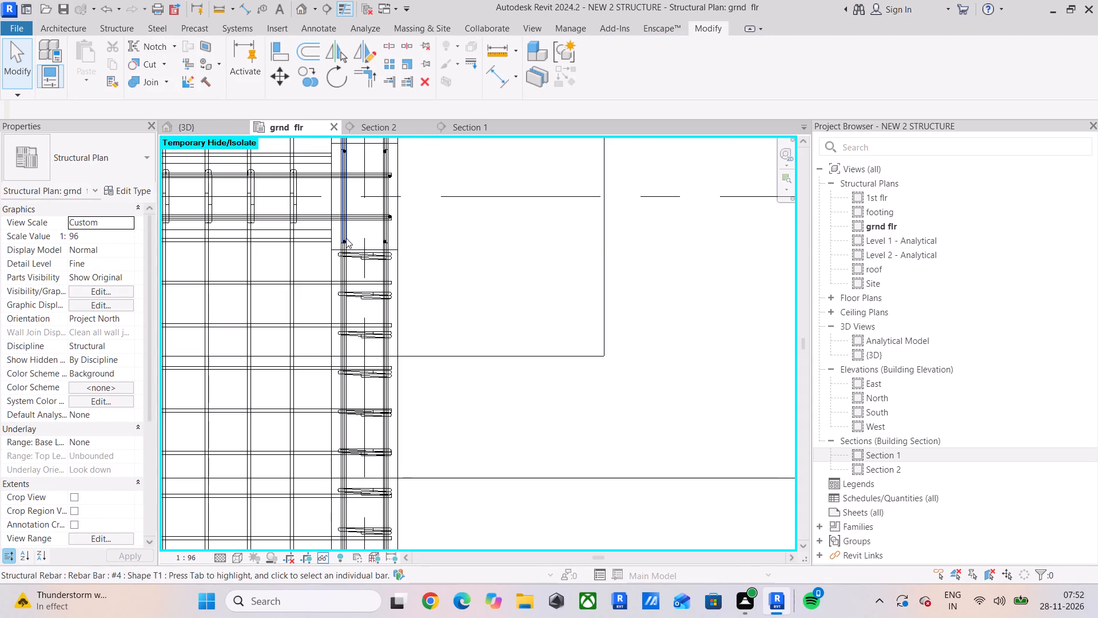
{"action": "left_click", "coordinate": [274, 64]}
{"action": "left_click", "coordinate": [280, 58]}
{"action": "scroll", "coordinate": [315, 247], "scroll_direction": "up", "scroll_amount": 10}
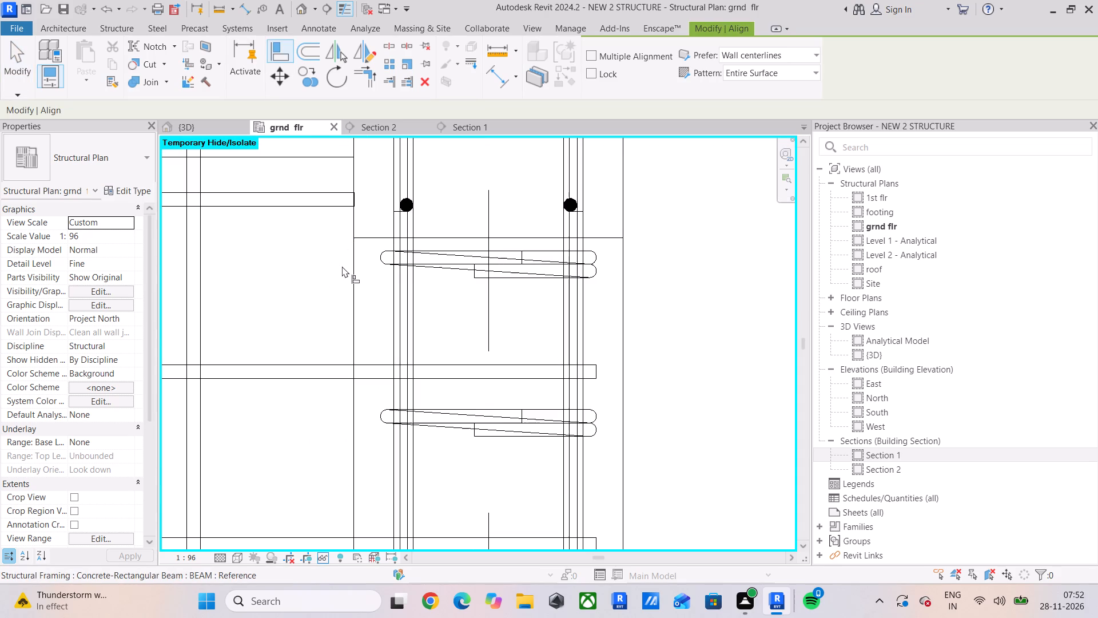
{"action": "left_click", "coordinate": [312, 366]}
{"action": "left_click", "coordinate": [449, 259]}
{"action": "middle_click_drag", "start_coordinate": [424, 325], "coordinate": [433, 294]}
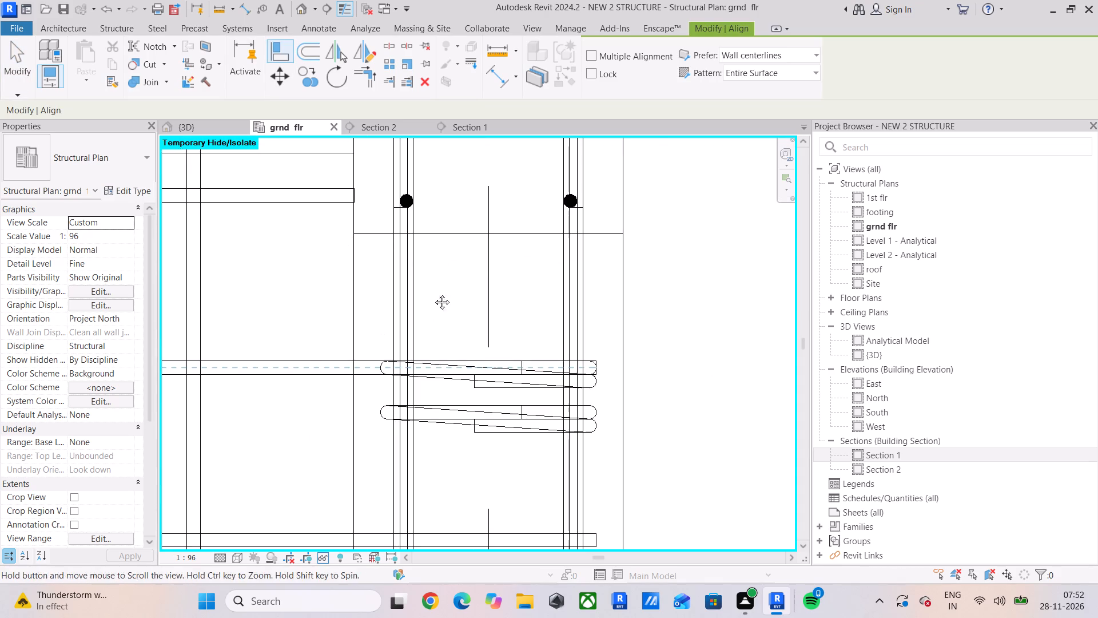
{"action": "middle_click_drag", "start_coordinate": [433, 294], "coordinate": [460, 199]}
{"action": "left_click", "coordinate": [345, 412]}
{"action": "left_click", "coordinate": [486, 445]}
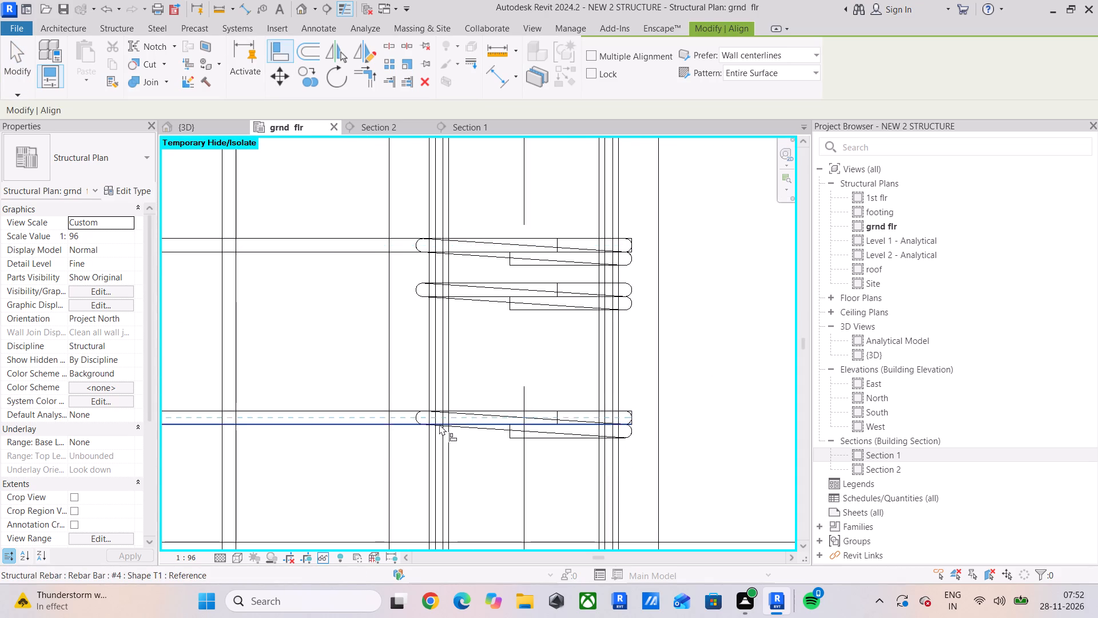
Align three more stirrups with the centrelines of the third, fourth and fifth slab bars south of the column.
{"action": "middle_click_drag", "start_coordinate": [439, 424], "coordinate": [458, 205]}
{"action": "left_click", "coordinate": [349, 367]}
{"action": "left_click", "coordinate": [550, 391]}
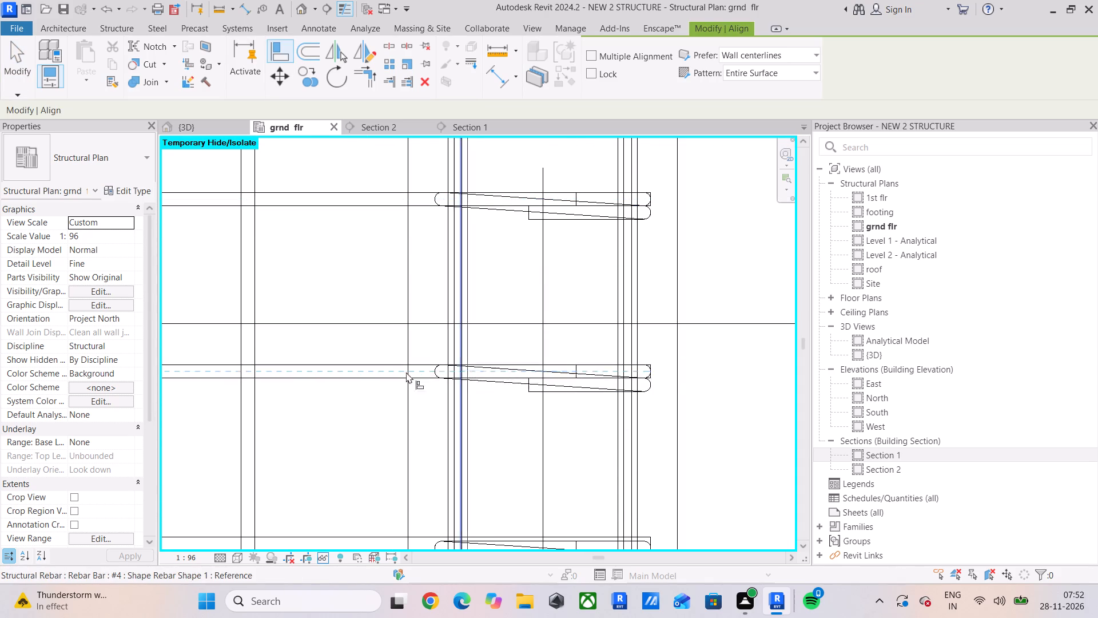
{"action": "scroll", "coordinate": [387, 399], "scroll_direction": "down", "scroll_amount": 4}
{"action": "middle_click_drag", "start_coordinate": [400, 393], "coordinate": [407, 262]}
{"action": "scroll", "coordinate": [352, 342], "scroll_direction": "up", "scroll_amount": 4}
{"action": "left_click", "coordinate": [400, 355]}
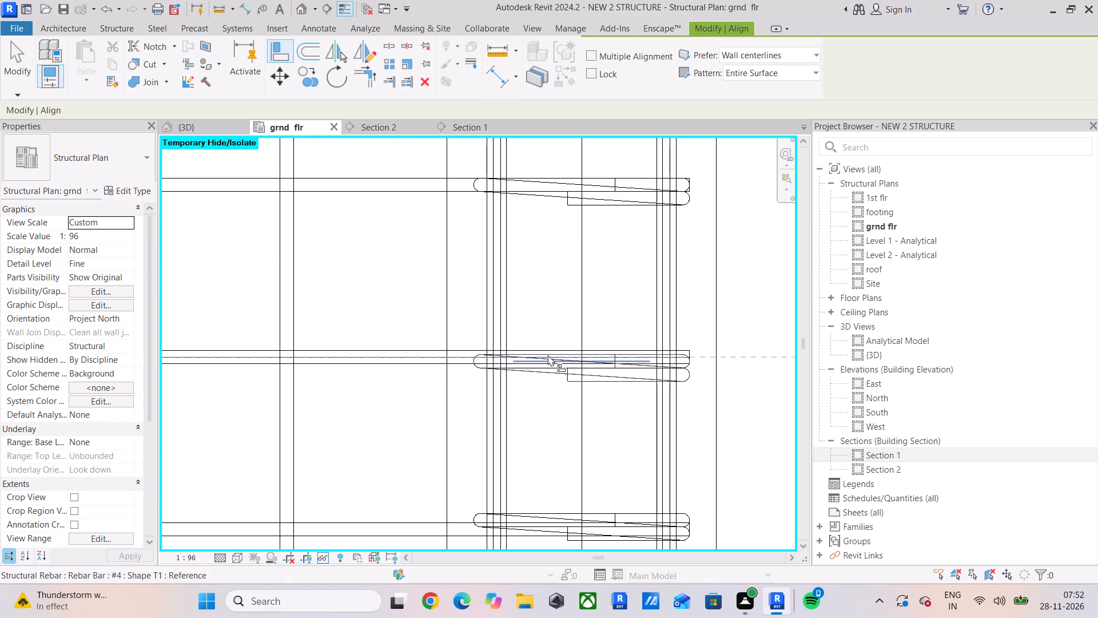
{"action": "left_click", "coordinate": [560, 359]}
{"action": "scroll", "coordinate": [391, 375], "scroll_direction": "down", "scroll_amount": 4}
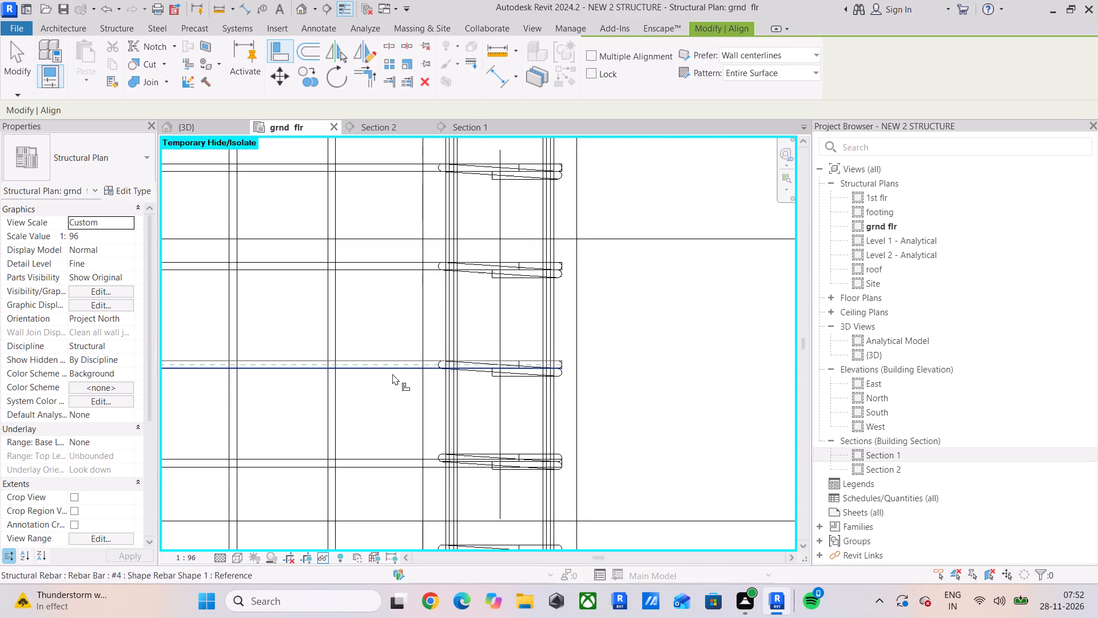
{"action": "middle_click_drag", "start_coordinate": [392, 374], "coordinate": [408, 230]}
{"action": "scroll", "coordinate": [429, 340], "scroll_direction": "up", "scroll_amount": 4}
{"action": "left_click", "coordinate": [391, 303]}
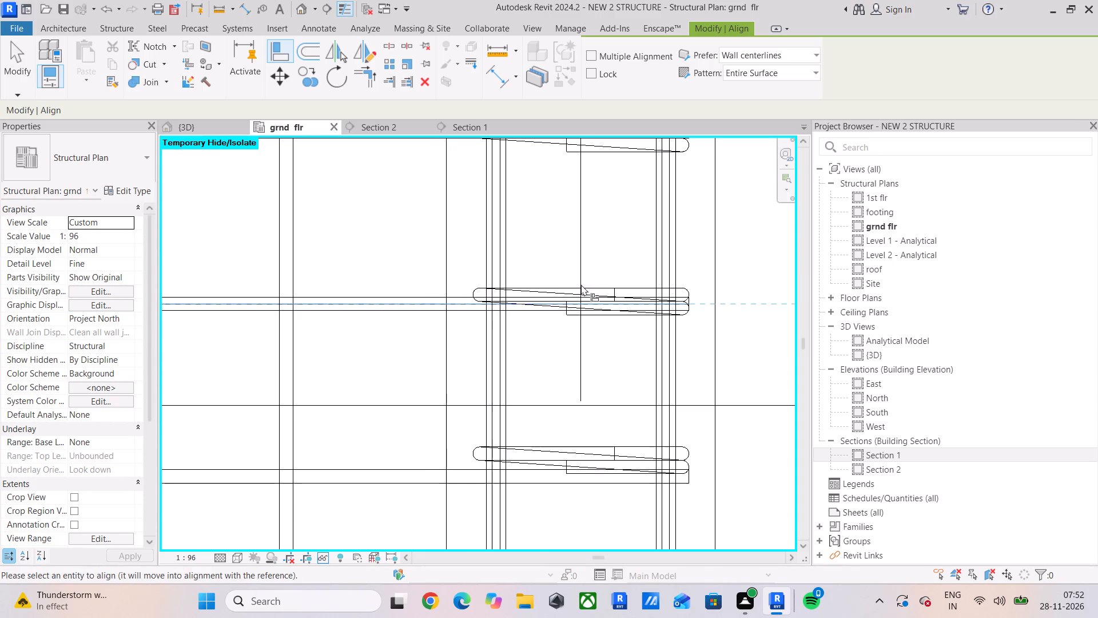
{"action": "left_click", "coordinate": [567, 290]}
Align the next three stirrups with the centrelines of the sixth, seventh and eighth slab bars south of the column.
{"action": "middle_click_drag", "start_coordinate": [522, 309], "coordinate": [532, 162]}
{"action": "left_click", "coordinate": [405, 323]}
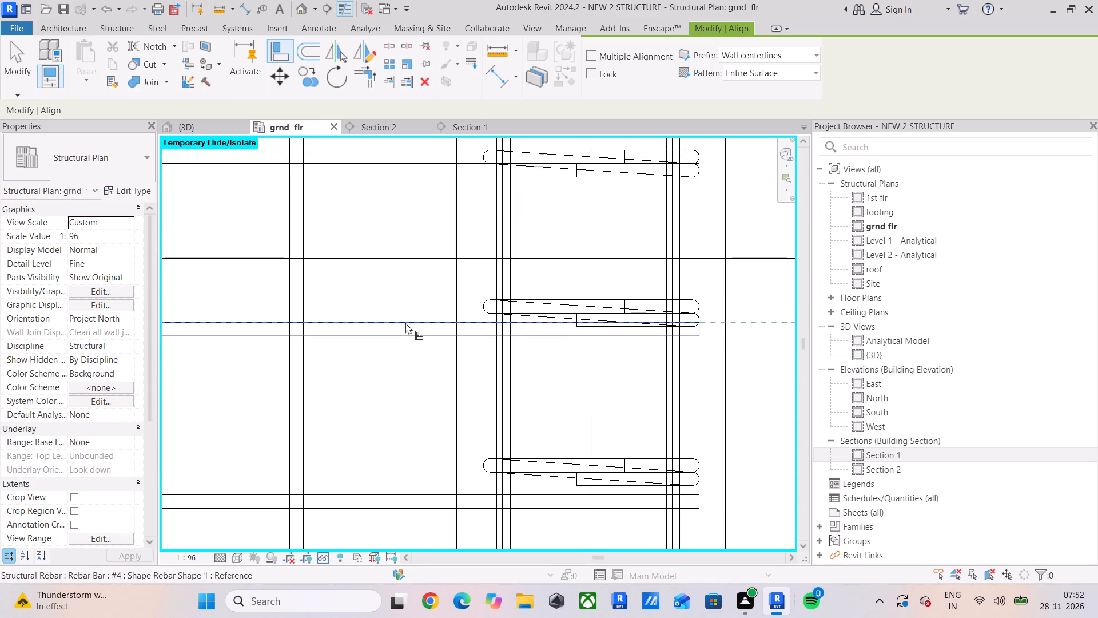
{"action": "left_click", "coordinate": [405, 330]}
{"action": "left_click", "coordinate": [395, 267]}
{"action": "left_click", "coordinate": [400, 326]}
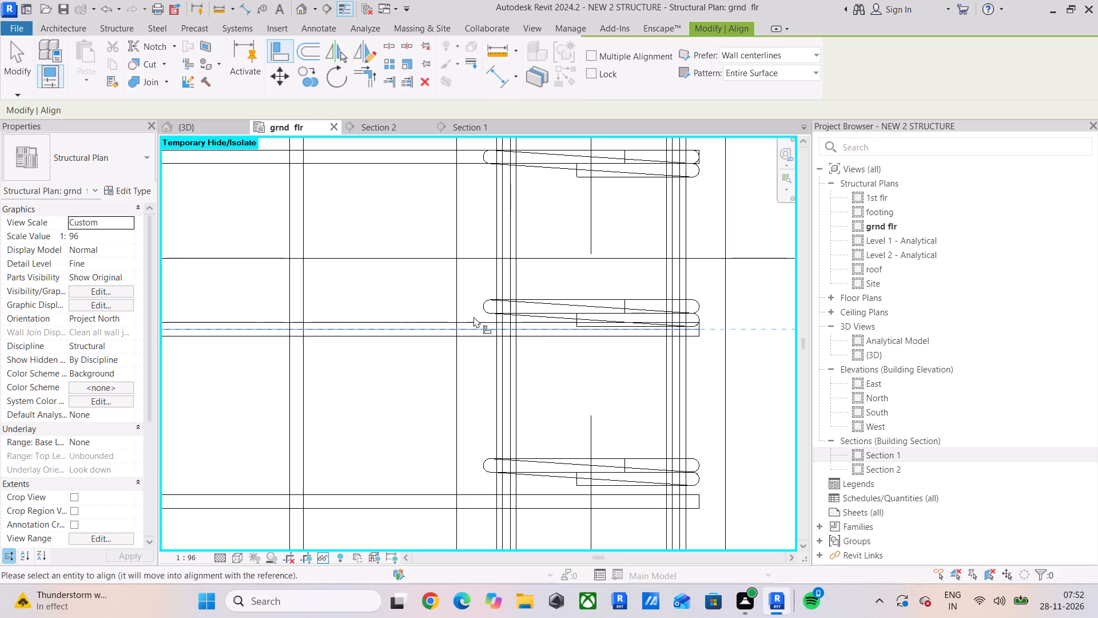
{"action": "left_click", "coordinate": [578, 302]}
{"action": "middle_click_drag", "start_coordinate": [511, 320], "coordinate": [497, 146]}
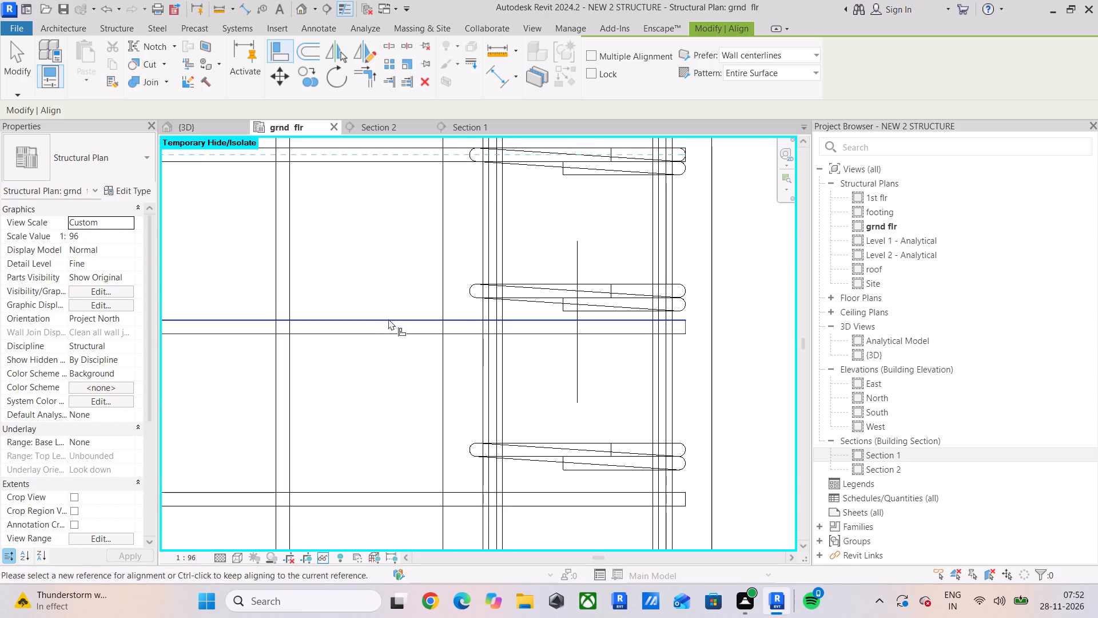
{"action": "left_click", "coordinate": [385, 324]}
{"action": "left_click", "coordinate": [546, 288]}
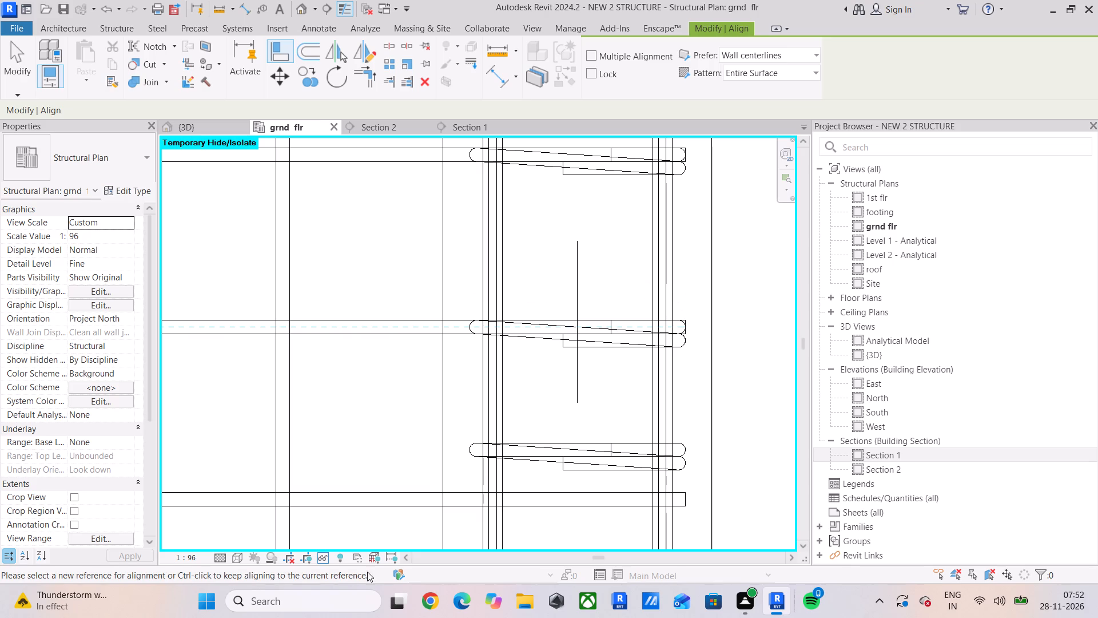
{"action": "left_click", "coordinate": [368, 502]}
{"action": "left_click", "coordinate": [543, 452]}
Align the two stirrups beside the solid black triangle with the centrelines of their slab bars.
{"action": "scroll", "coordinate": [540, 441], "scroll_direction": "down", "scroll_amount": 5}
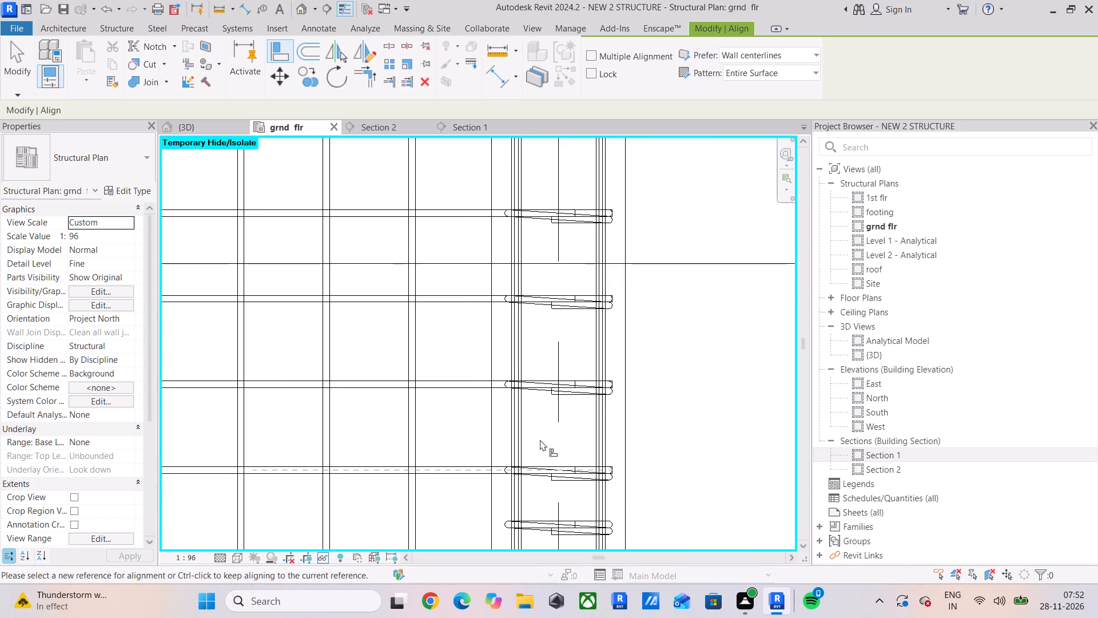
{"action": "middle_click_drag", "start_coordinate": [540, 439], "coordinate": [457, 195]}
{"action": "scroll", "coordinate": [380, 287], "scroll_direction": "up", "scroll_amount": 5}
{"action": "left_click", "coordinate": [464, 338]}
{"action": "left_click", "coordinate": [529, 267]}
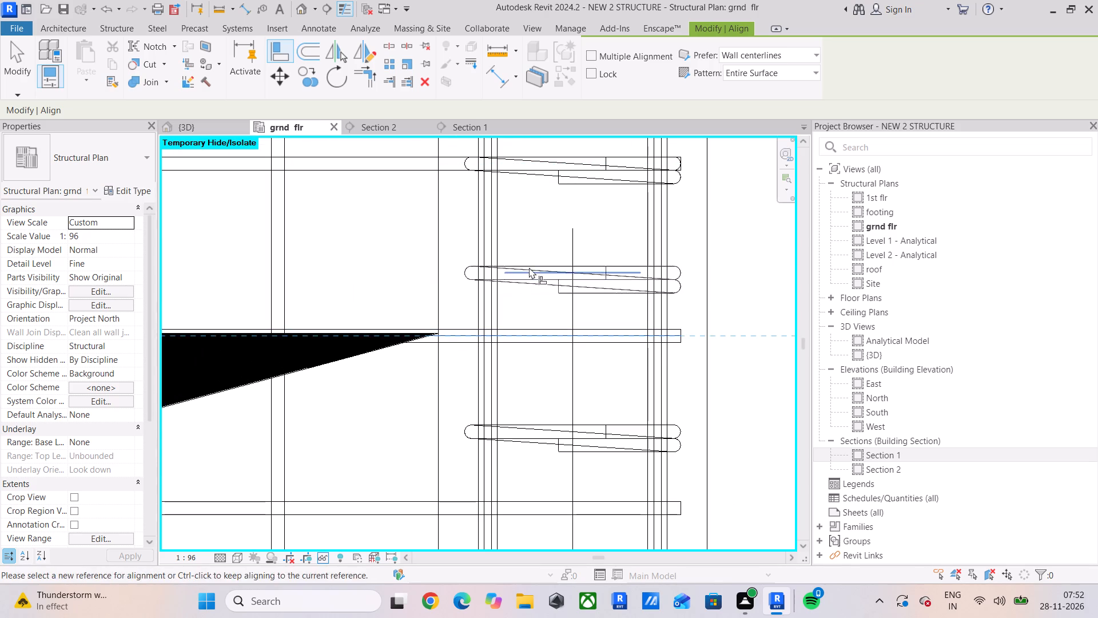
{"action": "left_click", "coordinate": [408, 505]}
{"action": "left_click", "coordinate": [517, 428]}
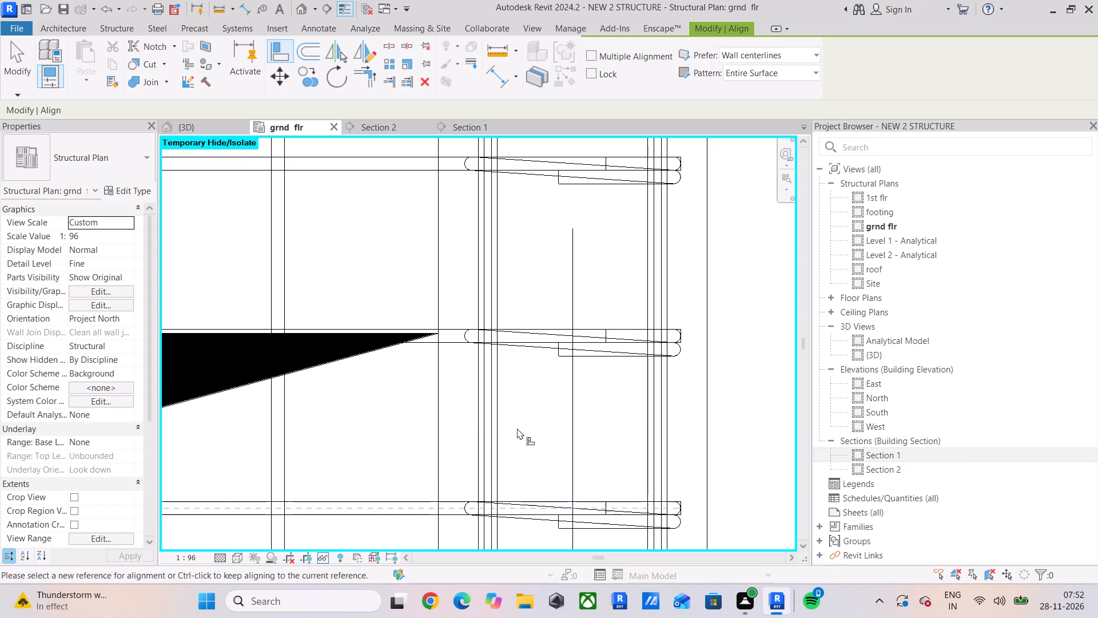
Align the next three stirrups south of the solid black triangle with the centrelines of their slab bars.
{"action": "middle_click_drag", "start_coordinate": [518, 427], "coordinate": [502, 185]}
{"action": "left_click", "coordinate": [354, 430]}
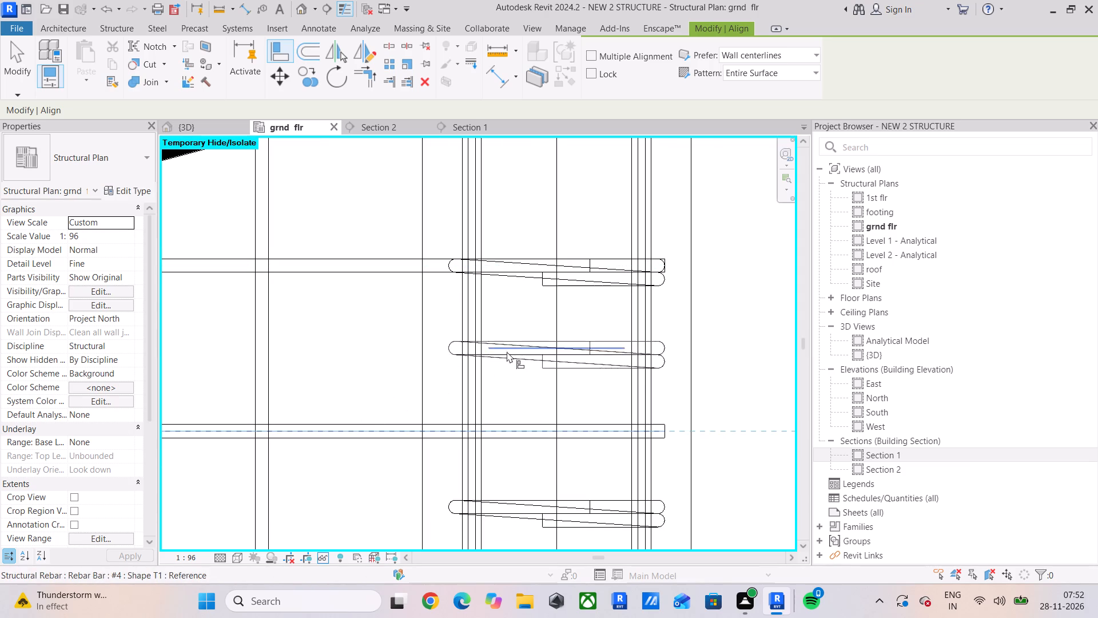
{"action": "left_click", "coordinate": [507, 351]}
{"action": "middle_click_drag", "start_coordinate": [499, 352], "coordinate": [451, 160]}
{"action": "left_click", "coordinate": [321, 414]}
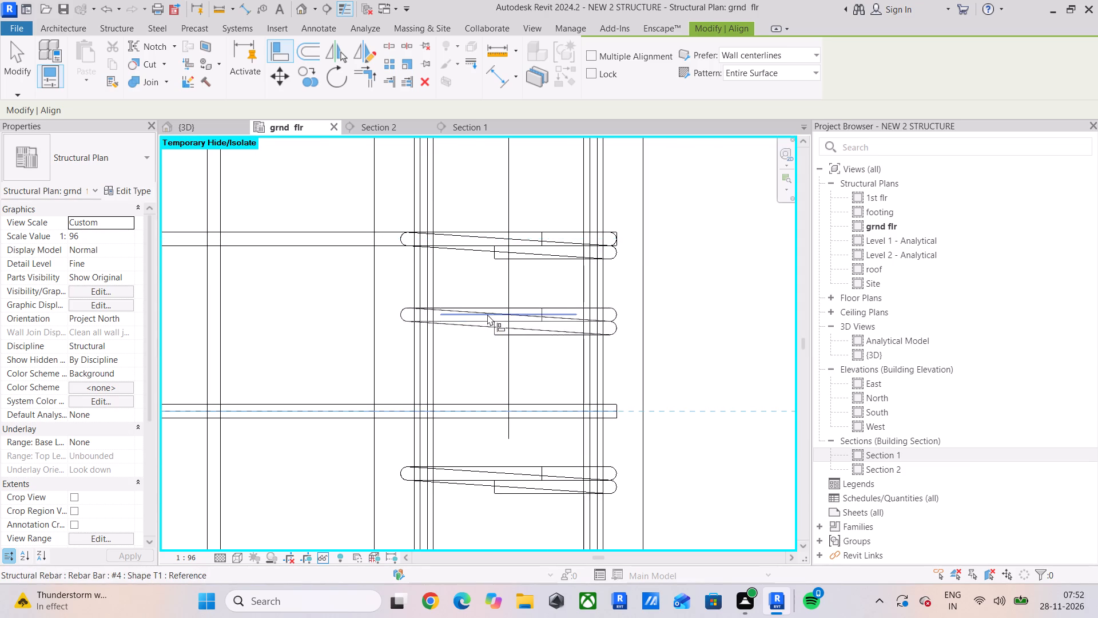
{"action": "left_click", "coordinate": [487, 314]}
{"action": "middle_click_drag", "start_coordinate": [486, 314], "coordinate": [451, 128]}
{"action": "left_click", "coordinate": [306, 400]}
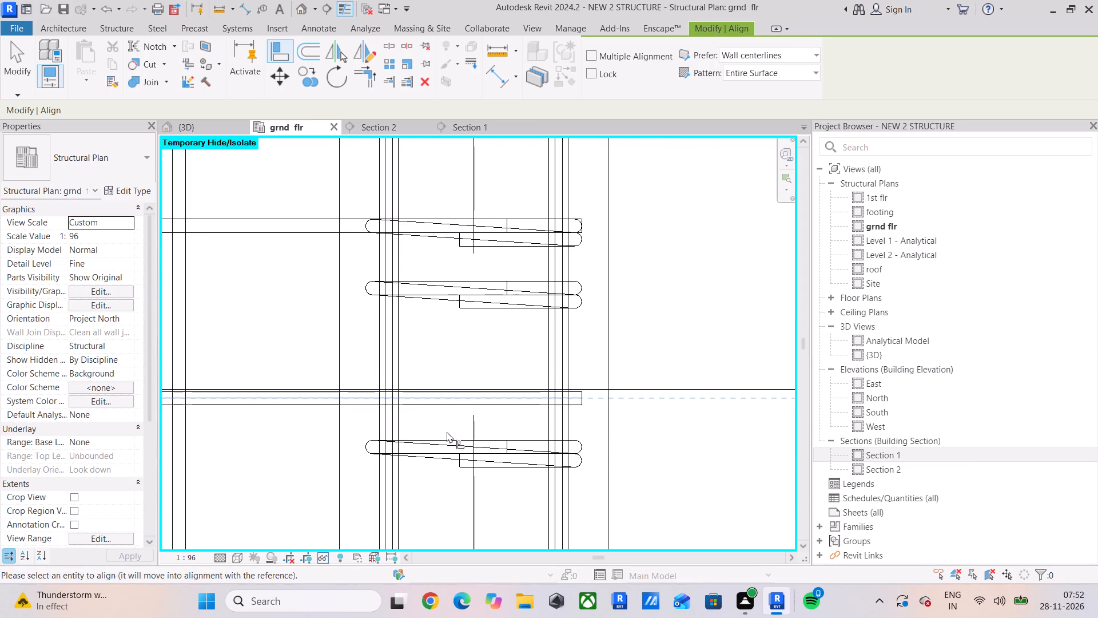
{"action": "left_click", "coordinate": [453, 448]}
Align three more stirrups further south along the east beam with the centrelines of their slab bars.
{"action": "middle_click_drag", "start_coordinate": [452, 395], "coordinate": [452, 124]}
{"action": "left_click", "coordinate": [293, 295]}
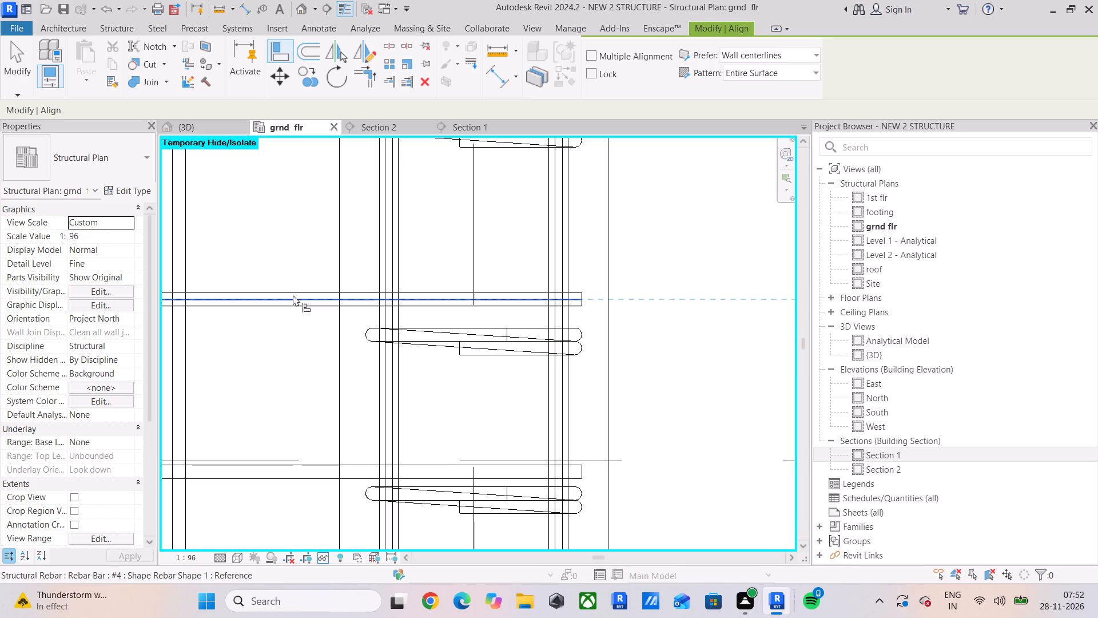
{"action": "left_click", "coordinate": [466, 334]}
{"action": "middle_click_drag", "start_coordinate": [440, 320], "coordinate": [459, 166]}
{"action": "left_click", "coordinate": [317, 323]}
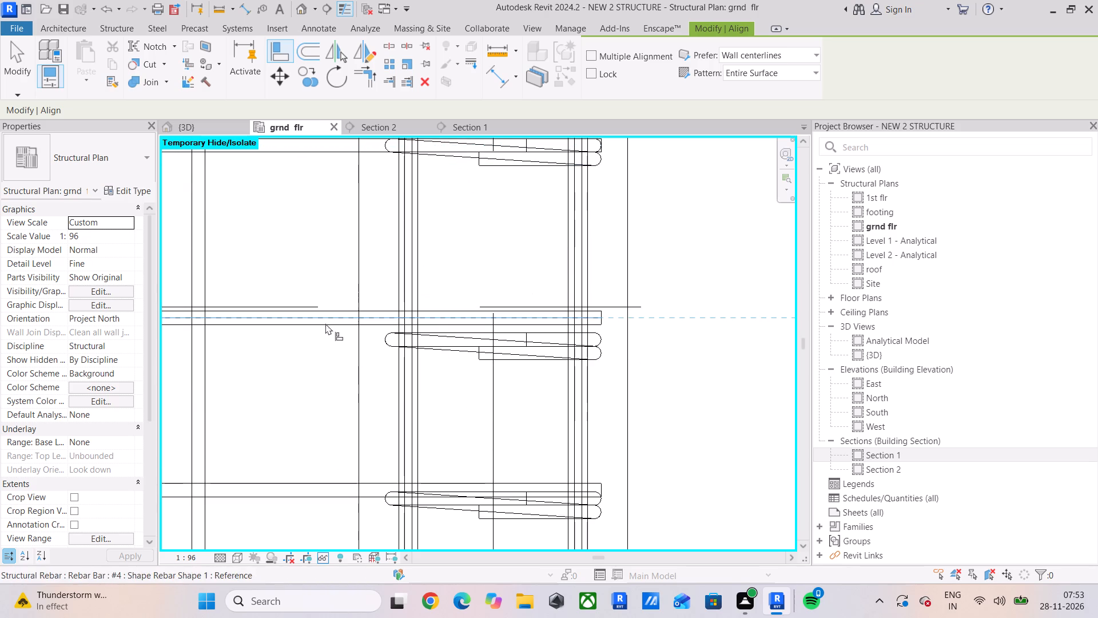
{"action": "left_click", "coordinate": [502, 342]}
{"action": "middle_click_drag", "start_coordinate": [498, 342], "coordinate": [461, 168]}
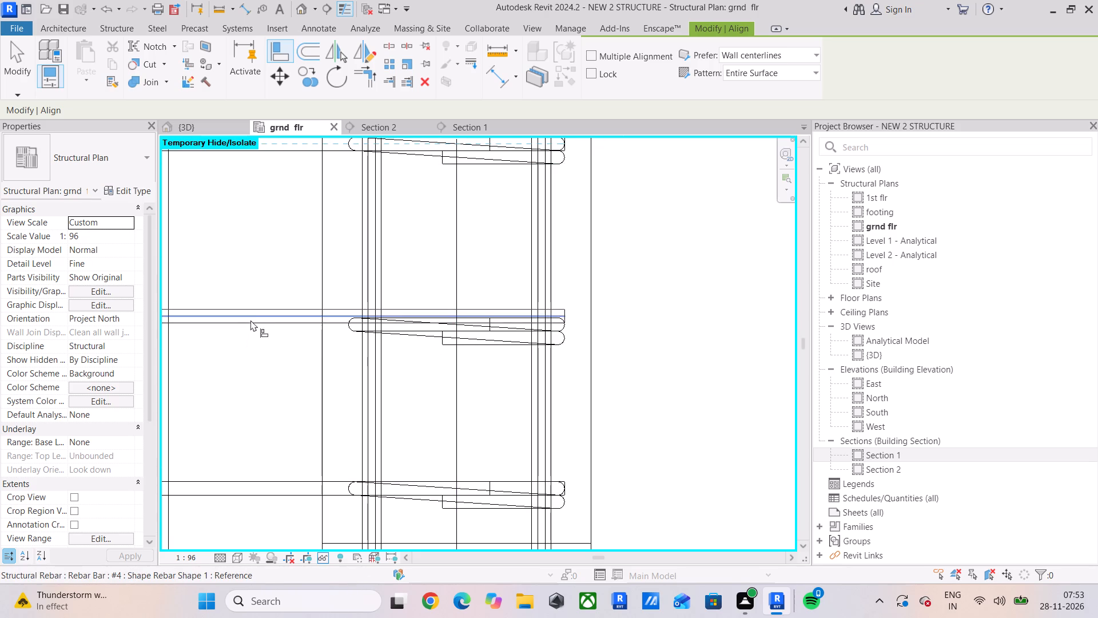
{"action": "left_click", "coordinate": [256, 312]}
{"action": "left_click", "coordinate": [431, 321]}
Align the stirrup just north of the grid 6 corner column with the centreline of its slab bar.
{"action": "scroll", "coordinate": [432, 321], "scroll_direction": "down", "scroll_amount": 1}
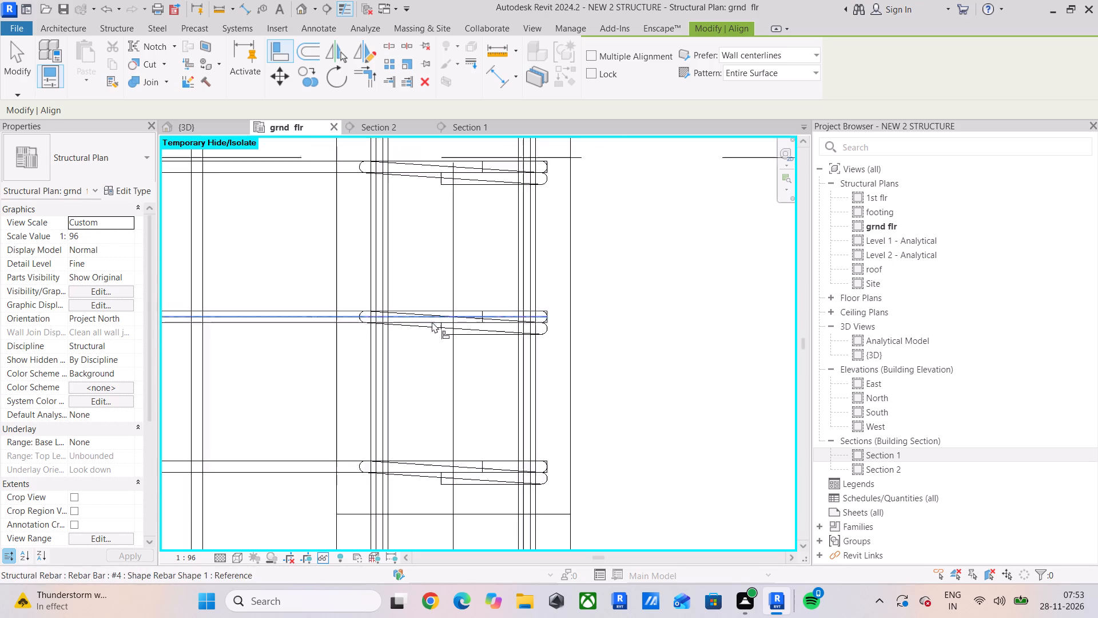
{"action": "scroll", "coordinate": [432, 322], "scroll_direction": "down", "scroll_amount": 2}
{"action": "middle_click_drag", "start_coordinate": [430, 334], "coordinate": [482, 173]}
{"action": "scroll", "coordinate": [380, 260], "scroll_direction": "up", "scroll_amount": 3}
{"action": "left_click_drag", "start_coordinate": [380, 276], "coordinate": [388, 275]}
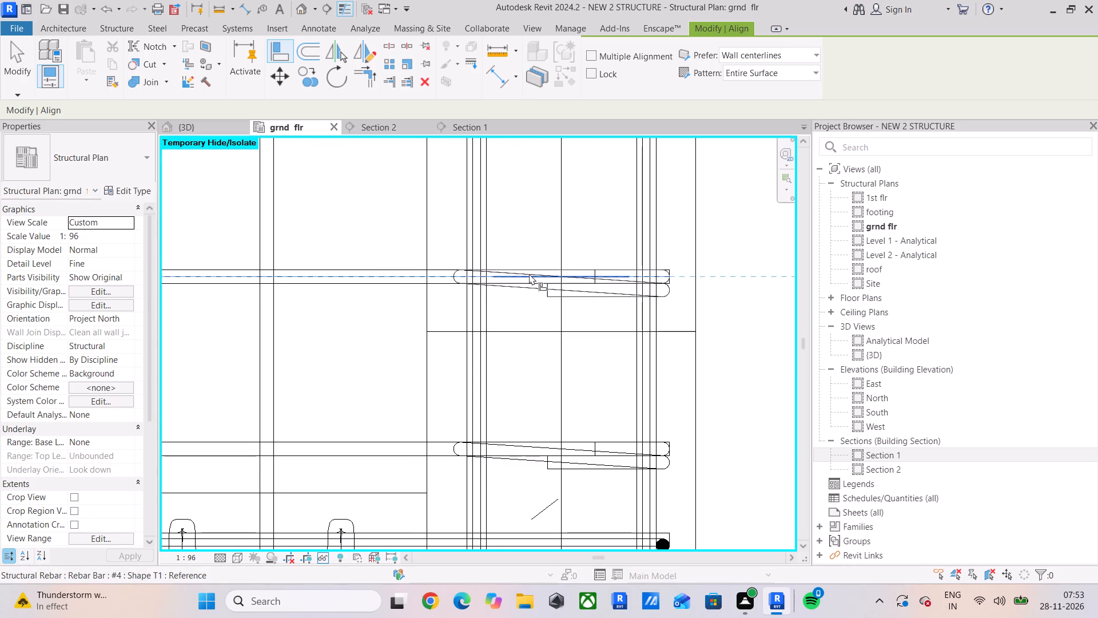
{"action": "left_click", "coordinate": [529, 274]}
{"action": "scroll", "coordinate": [352, 346], "scroll_direction": "down", "scroll_amount": 10}
{"action": "scroll", "coordinate": [377, 375], "scroll_direction": "up", "scroll_amount": 5}
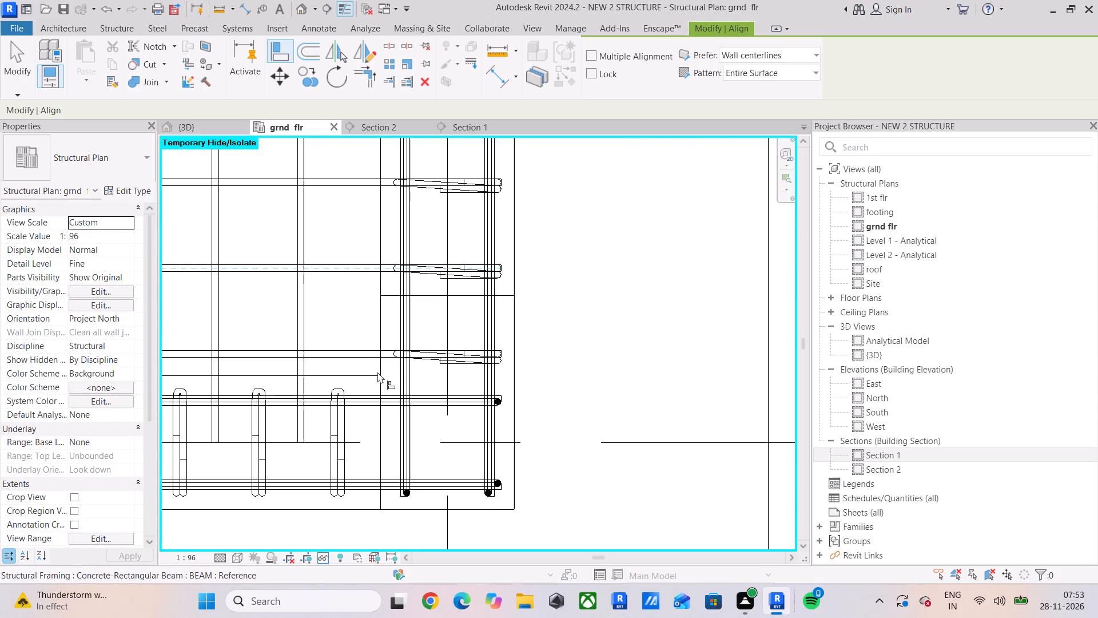
{"action": "key", "text": "Escape"}
{"action": "key", "text": "Escape"}
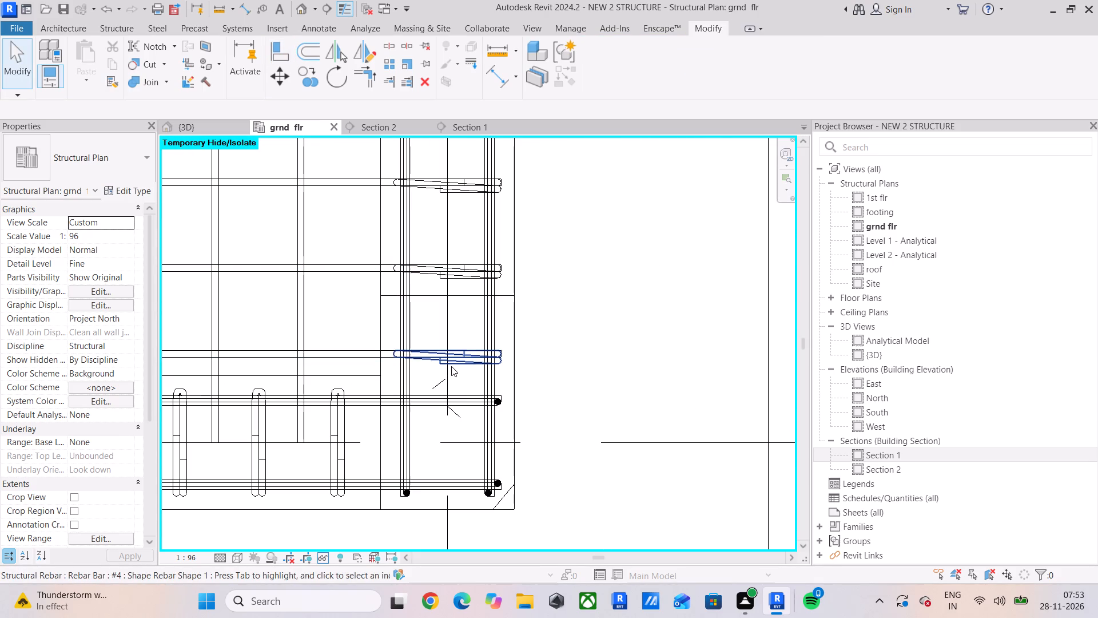
Delete the stirrup that lies inside the grid 6 corner column.
{"action": "left_click", "coordinate": [452, 366]}
{"action": "key", "text": "Delete"}
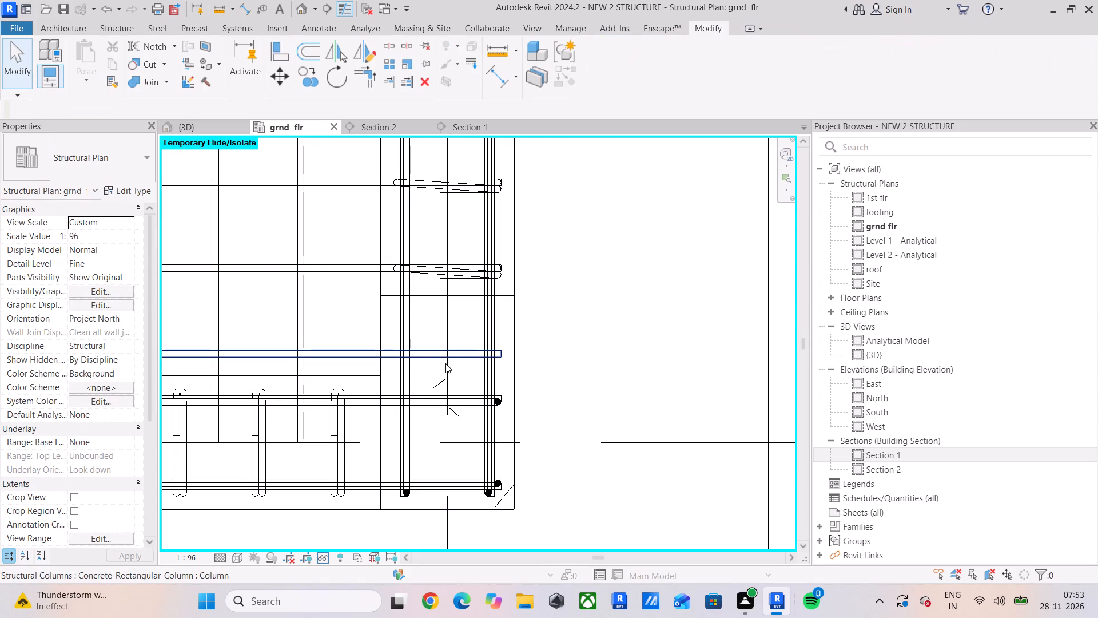
Shorten the slab bar running through the grid 6 corner column so it ends at the column's west face.
{"action": "left_click", "coordinate": [443, 363]}
{"action": "scroll", "coordinate": [501, 357], "scroll_direction": "up", "scroll_amount": 3}
{"action": "left_click_drag", "start_coordinate": [497, 352], "coordinate": [491, 352]}
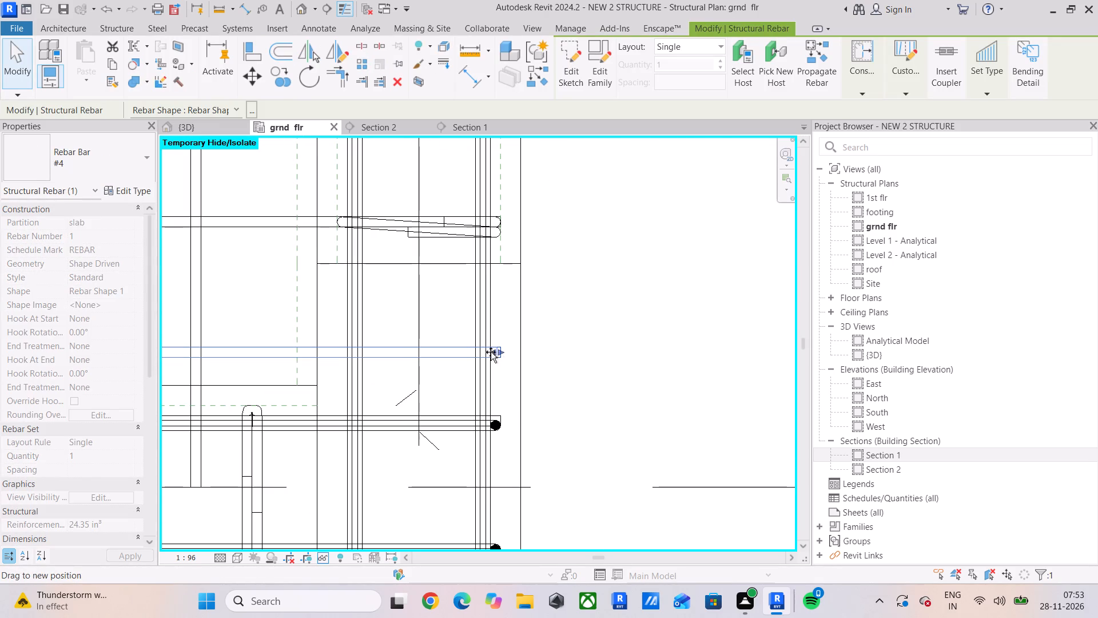
{"action": "left_click_drag", "start_coordinate": [491, 352], "coordinate": [312, 374]}
{"action": "scroll", "coordinate": [315, 363], "scroll_direction": "up", "scroll_amount": 9}
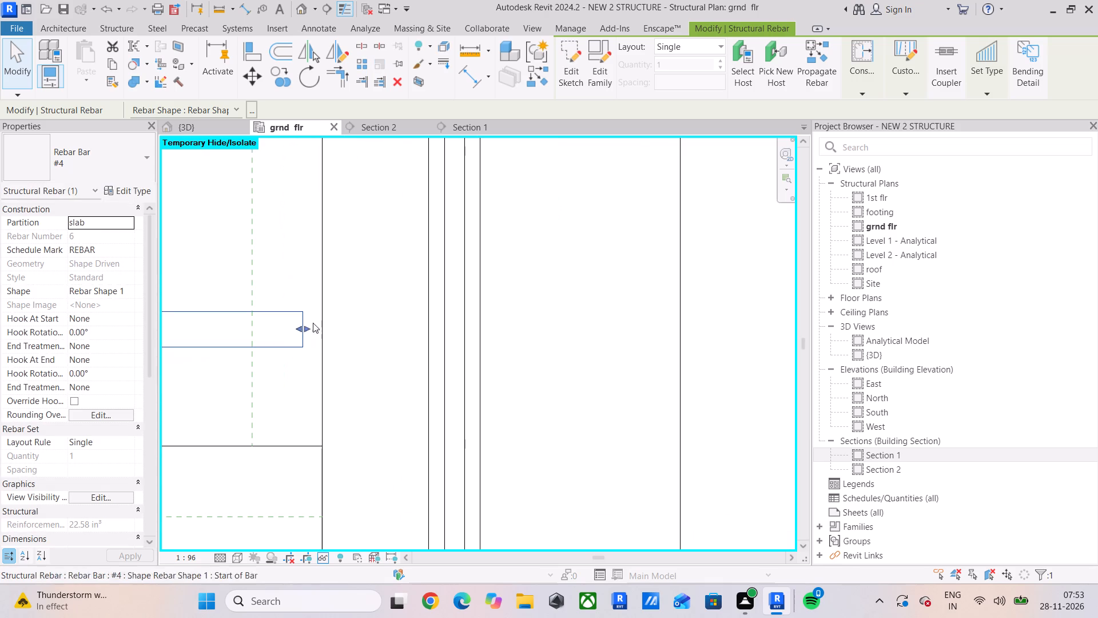
{"action": "left_click_drag", "start_coordinate": [307, 326], "coordinate": [321, 338]}
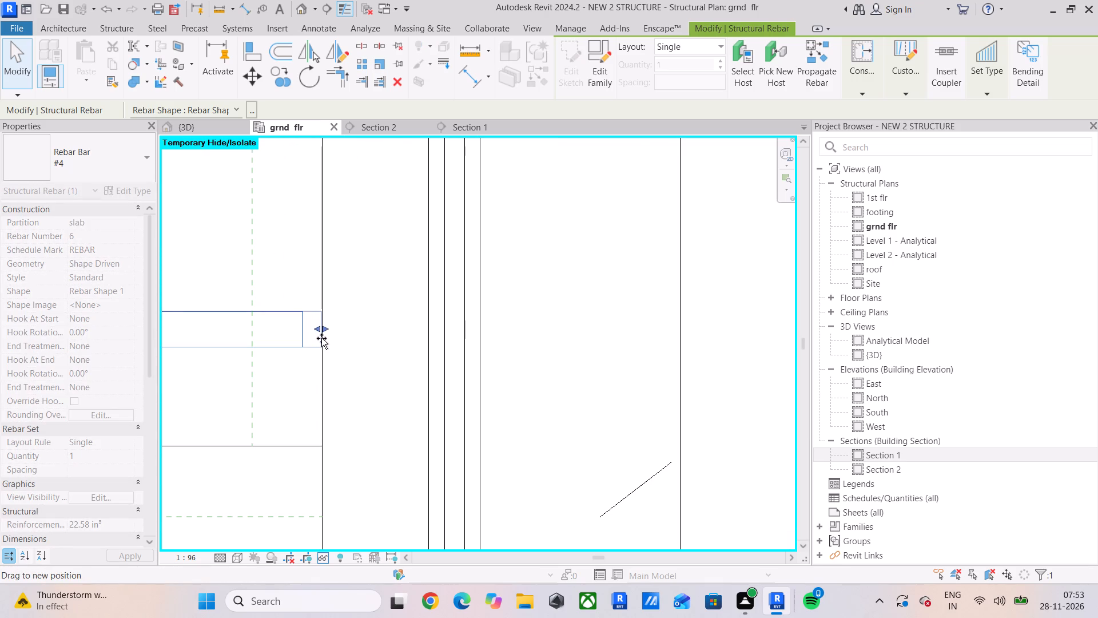
{"action": "left_click_drag", "start_coordinate": [321, 338], "coordinate": [321, 340]}
{"action": "key", "text": "Escape"}
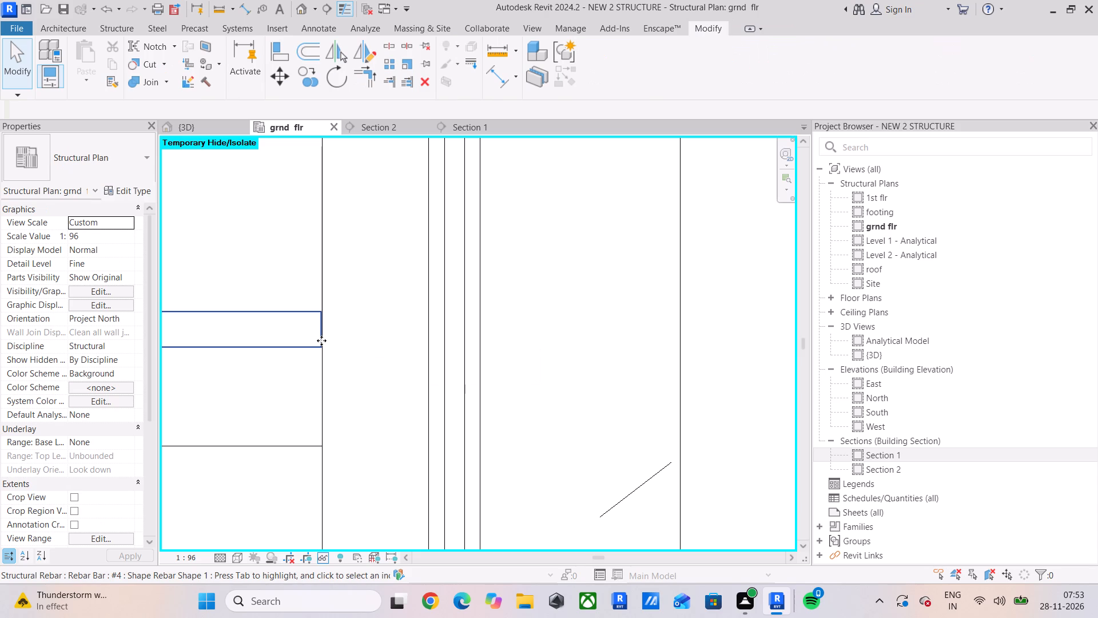
{"action": "key", "text": "Escape"}
Delete the extra stirrup between the third and fourth slab bars south of the solid black triangle.
{"action": "scroll", "coordinate": [354, 342], "scroll_direction": "down", "scroll_amount": 6}
{"action": "middle_click_drag", "start_coordinate": [385, 431], "coordinate": [404, 542]}
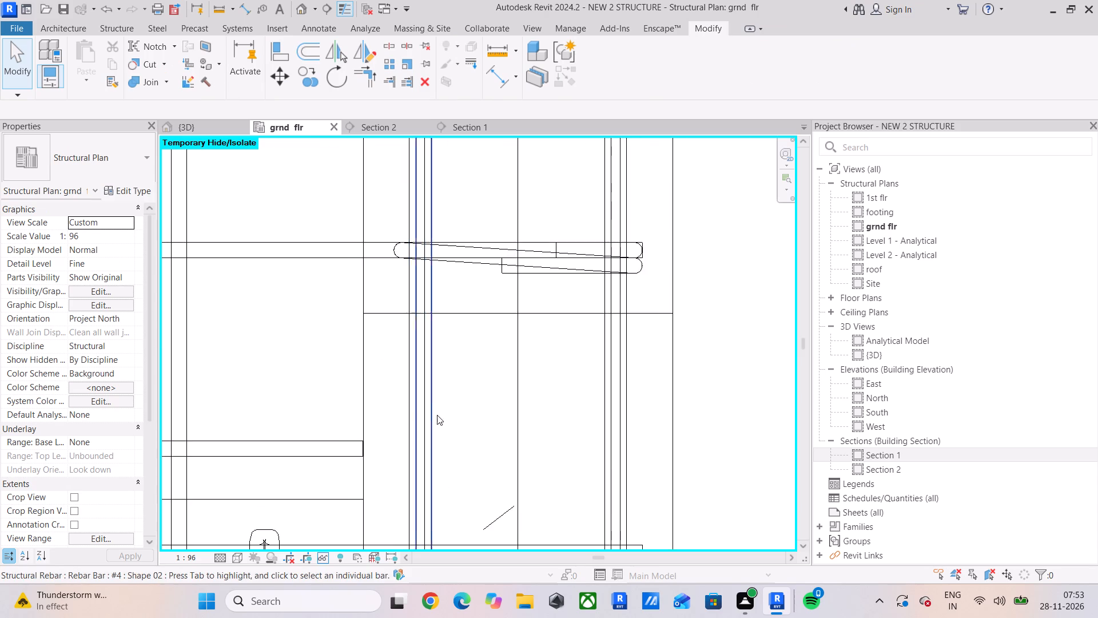
{"action": "scroll", "coordinate": [437, 415], "scroll_direction": "down", "scroll_amount": 2}
{"action": "middle_click_drag", "start_coordinate": [442, 411], "coordinate": [345, 530]}
{"action": "scroll", "coordinate": [344, 530], "scroll_direction": "down", "scroll_amount": 13}
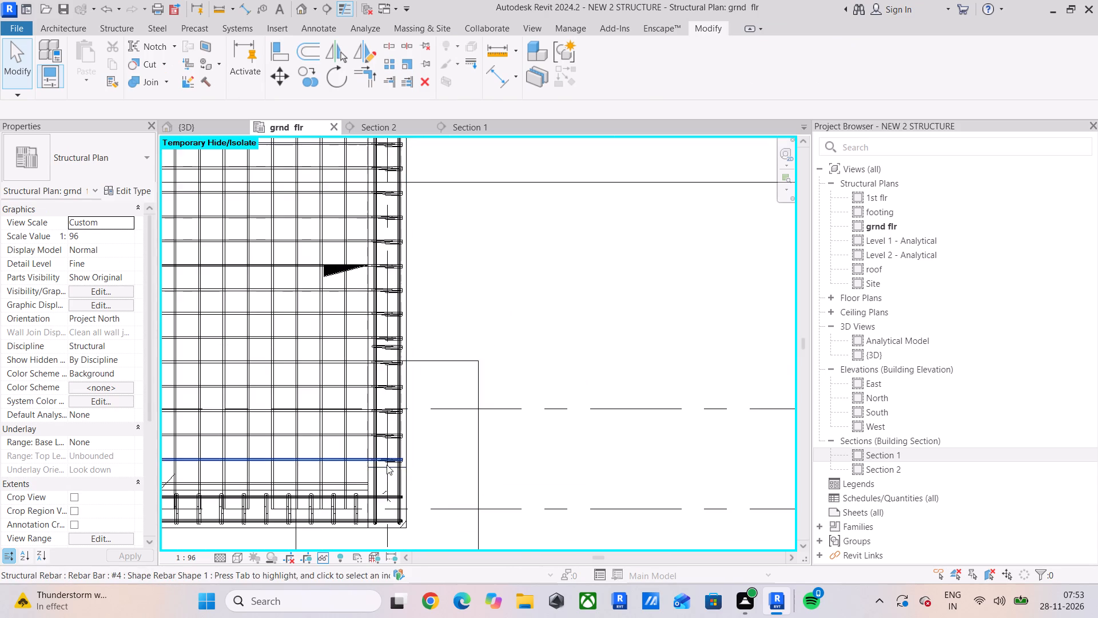
{"action": "scroll", "coordinate": [380, 413], "scroll_direction": "up", "scroll_amount": 5}
{"action": "left_click", "coordinate": [392, 283]}
{"action": "key", "text": "Delete"}
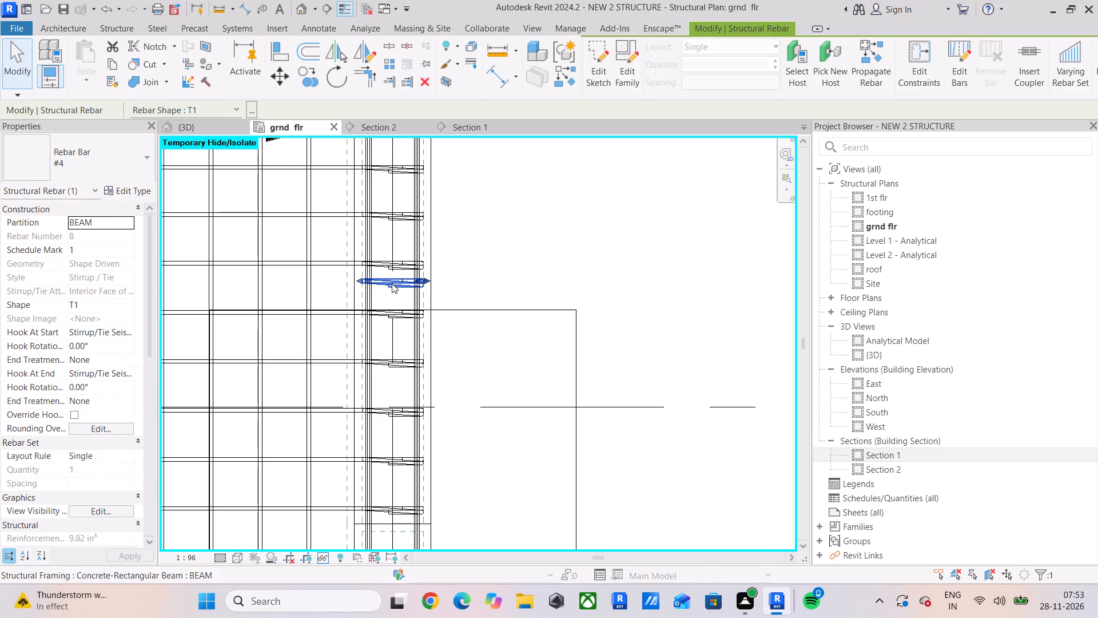
Delete the extra stirrup between the first two slab bars south of the east beam's grid 4 column.
{"action": "scroll", "coordinate": [392, 283], "scroll_direction": "down", "scroll_amount": 4}
{"action": "middle_click_drag", "start_coordinate": [399, 286], "coordinate": [425, 472]}
{"action": "middle_click_drag", "start_coordinate": [418, 271], "coordinate": [415, 430]}
{"action": "scroll", "coordinate": [425, 359], "scroll_direction": "up", "scroll_amount": 4}
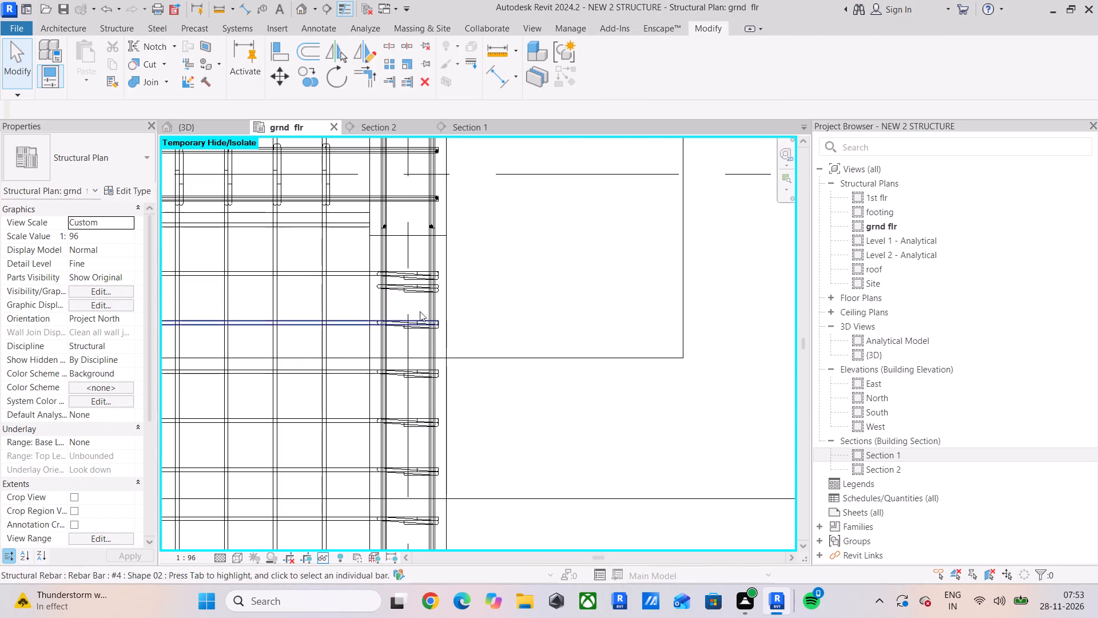
{"action": "left_click", "coordinate": [415, 295]}
{"action": "key", "text": "Delete"}
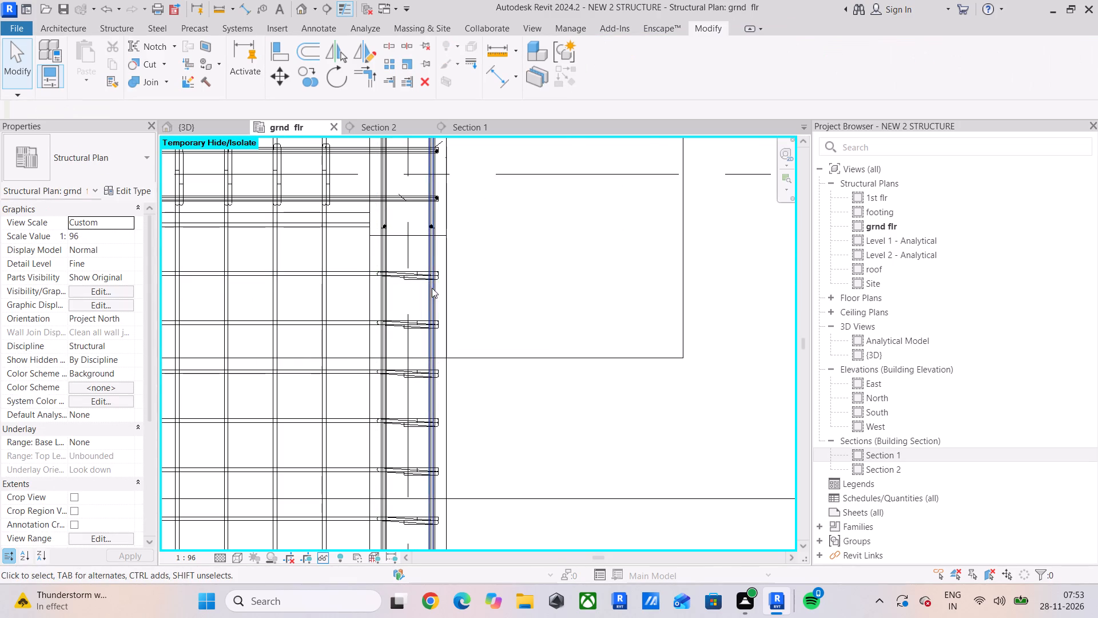
Delete the middle beam's stirrup that lies inside its junction with the grid 5 beam.
{"action": "middle_click_drag", "start_coordinate": [441, 284], "coordinate": [476, 365]}
{"action": "scroll", "coordinate": [446, 345], "scroll_direction": "down", "scroll_amount": 9}
{"action": "middle_click_drag", "start_coordinate": [446, 345], "coordinate": [523, 199]}
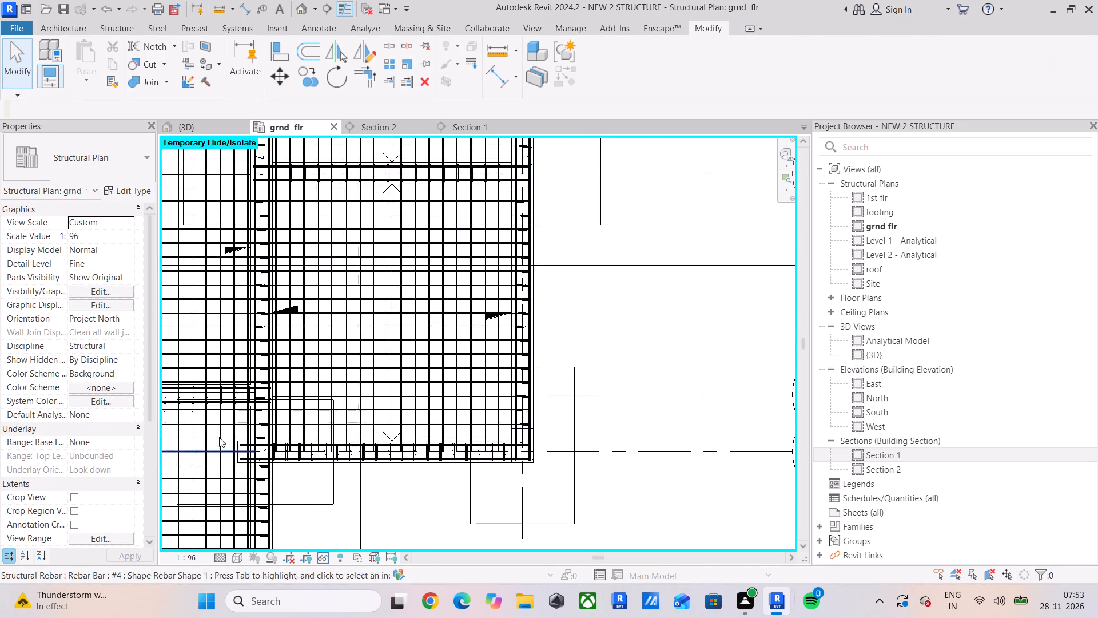
{"action": "scroll", "coordinate": [218, 433], "scroll_direction": "up", "scroll_amount": 5}
{"action": "scroll", "coordinate": [329, 301], "scroll_direction": "up", "scroll_amount": 5}
{"action": "scroll", "coordinate": [329, 300], "scroll_direction": "down", "scroll_amount": 5}
{"action": "middle_click_drag", "start_coordinate": [355, 325], "coordinate": [399, 240]}
{"action": "scroll", "coordinate": [353, 283], "scroll_direction": "up", "scroll_amount": 5}
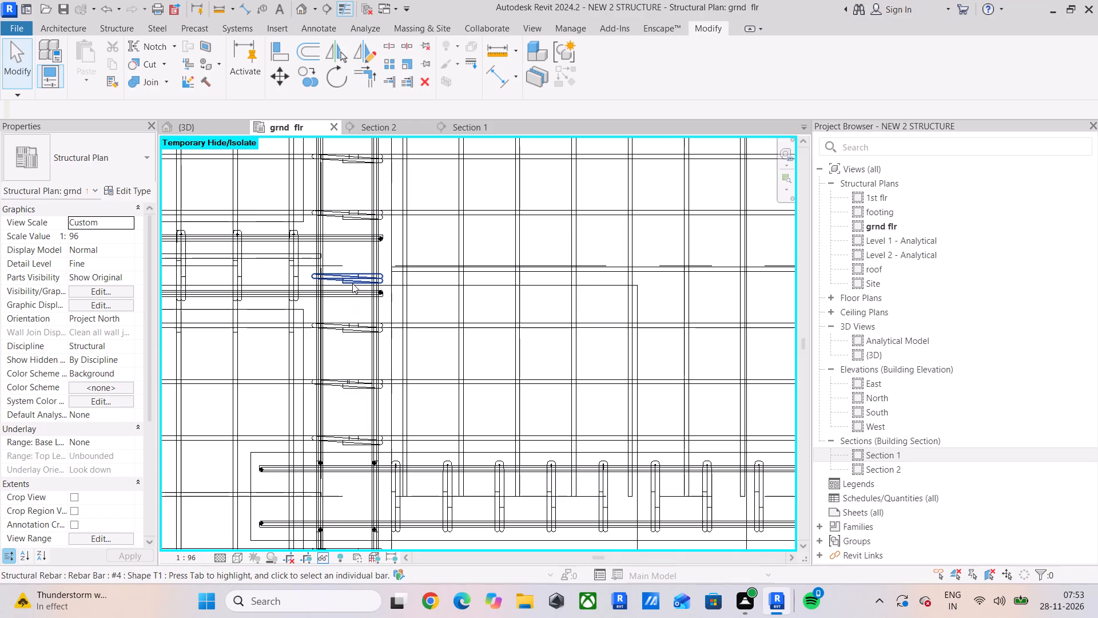
{"action": "left_click", "coordinate": [353, 279]}
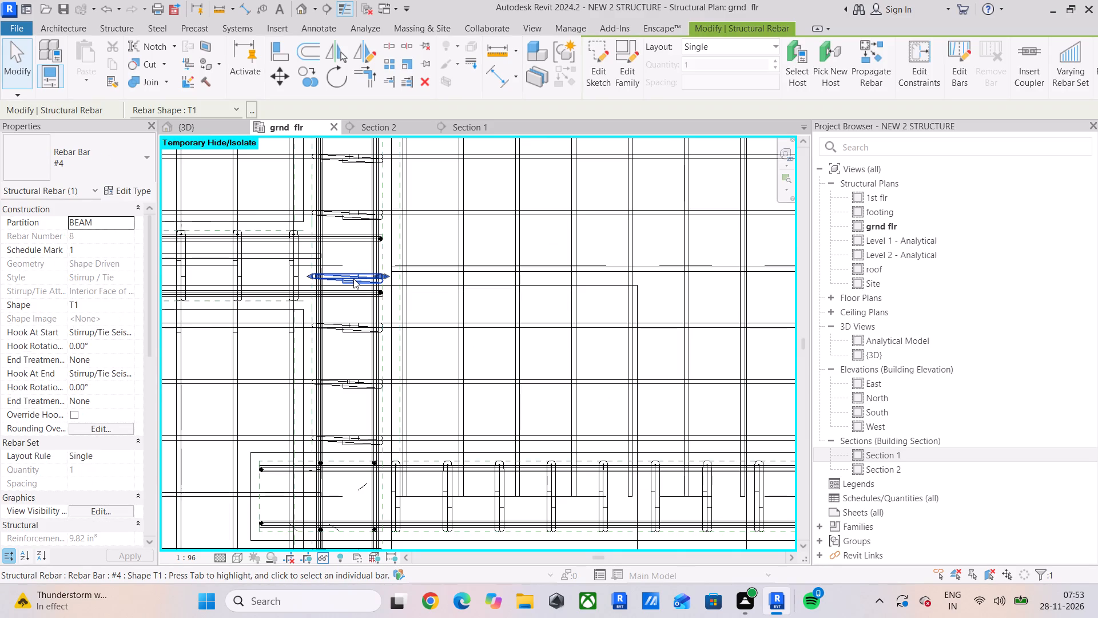
{"action": "key", "text": "Delete"}
Examine the stirrup and slab bar layout along the remaining beams down to grid 7.
{"action": "scroll", "coordinate": [357, 299], "scroll_direction": "down", "scroll_amount": 2}
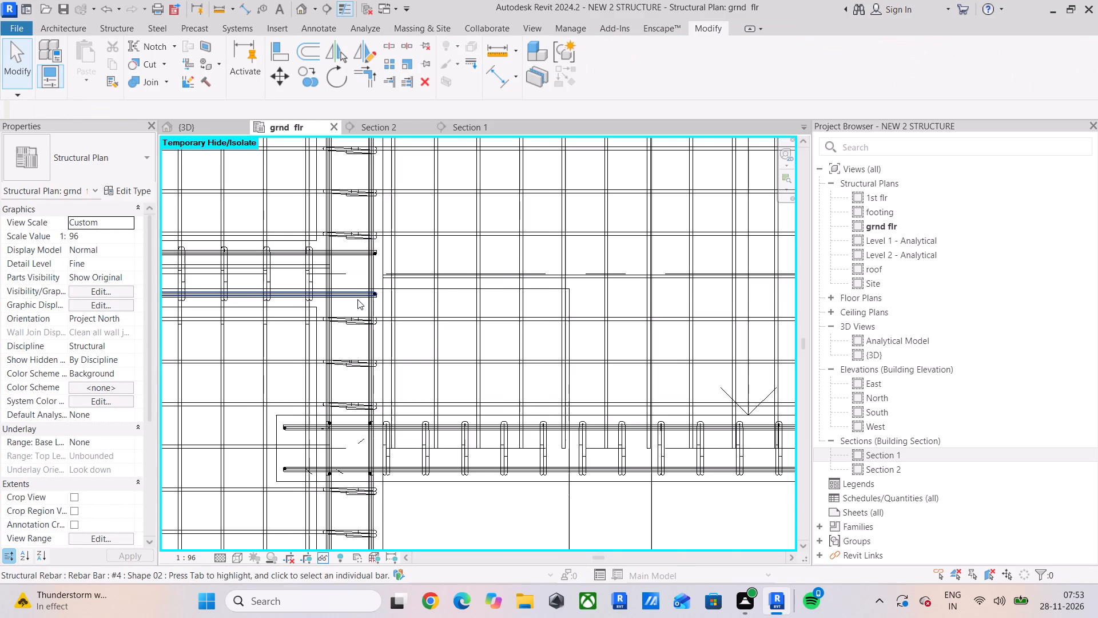
{"action": "middle_click_drag", "start_coordinate": [367, 330], "coordinate": [375, 195]}
{"action": "scroll", "coordinate": [380, 356], "scroll_direction": "down", "scroll_amount": 3}
{"action": "middle_click_drag", "start_coordinate": [395, 362], "coordinate": [385, 308]}
{"action": "scroll", "coordinate": [385, 308], "scroll_direction": "down", "scroll_amount": 1}
{"action": "scroll", "coordinate": [391, 273], "scroll_direction": "up", "scroll_amount": 4}
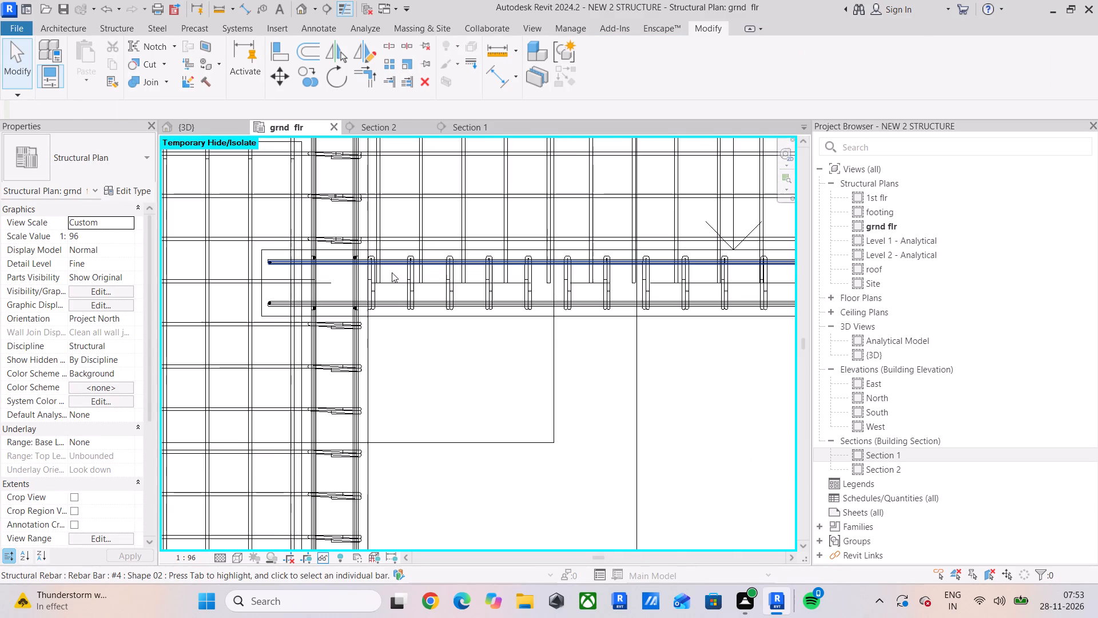
{"action": "scroll", "coordinate": [397, 269], "scroll_direction": "down", "scroll_amount": 4}
{"action": "middle_click_drag", "start_coordinate": [460, 278], "coordinate": [370, 346]}
{"action": "scroll", "coordinate": [400, 323], "scroll_direction": "down", "scroll_amount": 4}
{"action": "middle_click_drag", "start_coordinate": [408, 320], "coordinate": [425, 404]}
{"action": "middle_click_drag", "start_coordinate": [421, 280], "coordinate": [416, 359]}
{"action": "scroll", "coordinate": [416, 335], "scroll_direction": "down", "scroll_amount": 6}
{"action": "middle_click_drag", "start_coordinate": [452, 331], "coordinate": [560, 301]}
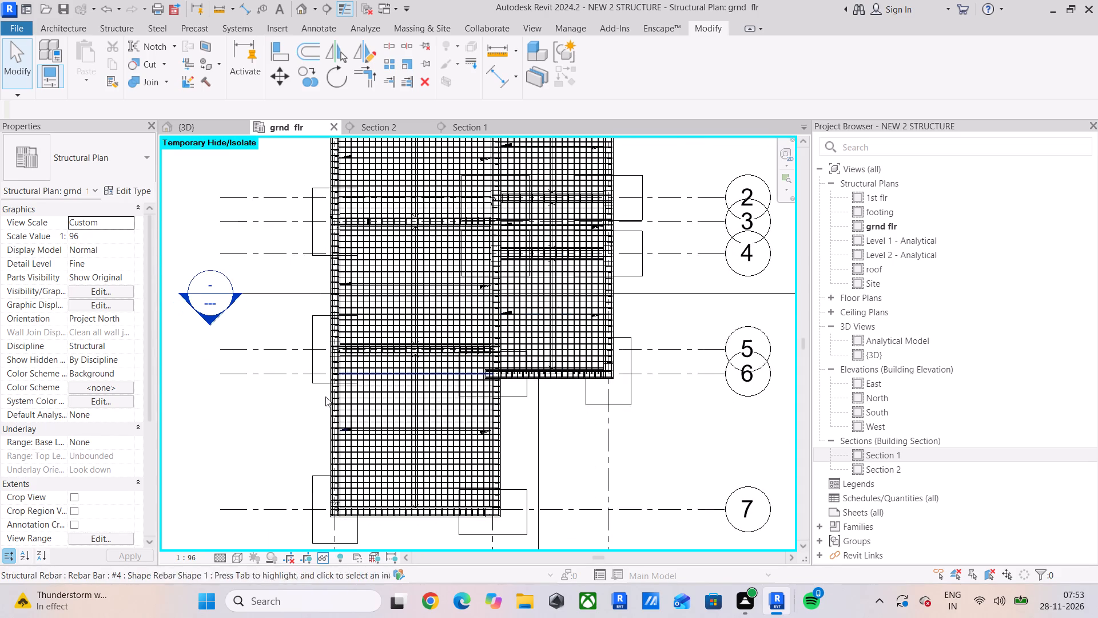
{"action": "scroll", "coordinate": [272, 435], "scroll_direction": "up", "scroll_amount": 6}
{"action": "scroll", "coordinate": [408, 341], "scroll_direction": "up", "scroll_amount": 5}
{"action": "scroll", "coordinate": [409, 338], "scroll_direction": "down", "scroll_amount": 9}
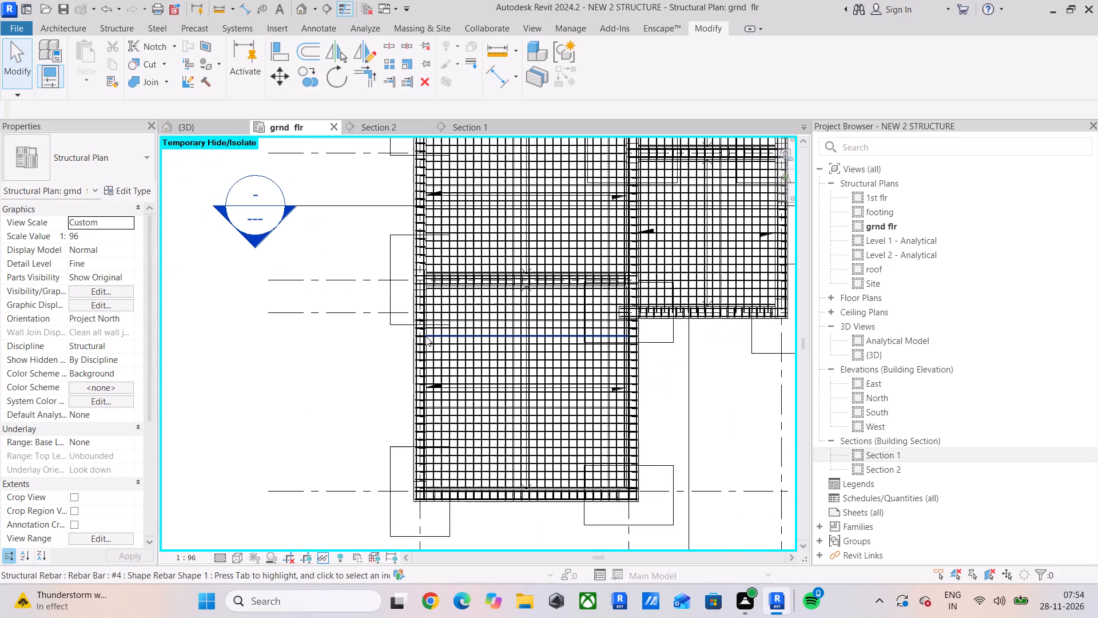
{"action": "scroll", "coordinate": [425, 336], "scroll_direction": "down", "scroll_amount": 4}
{"action": "middle_click_drag", "start_coordinate": [460, 327], "coordinate": [356, 327]}
{"action": "scroll", "coordinate": [373, 347], "scroll_direction": "down", "scroll_amount": 1}
Save the model.
{"action": "key", "text": "ctrl+s"}
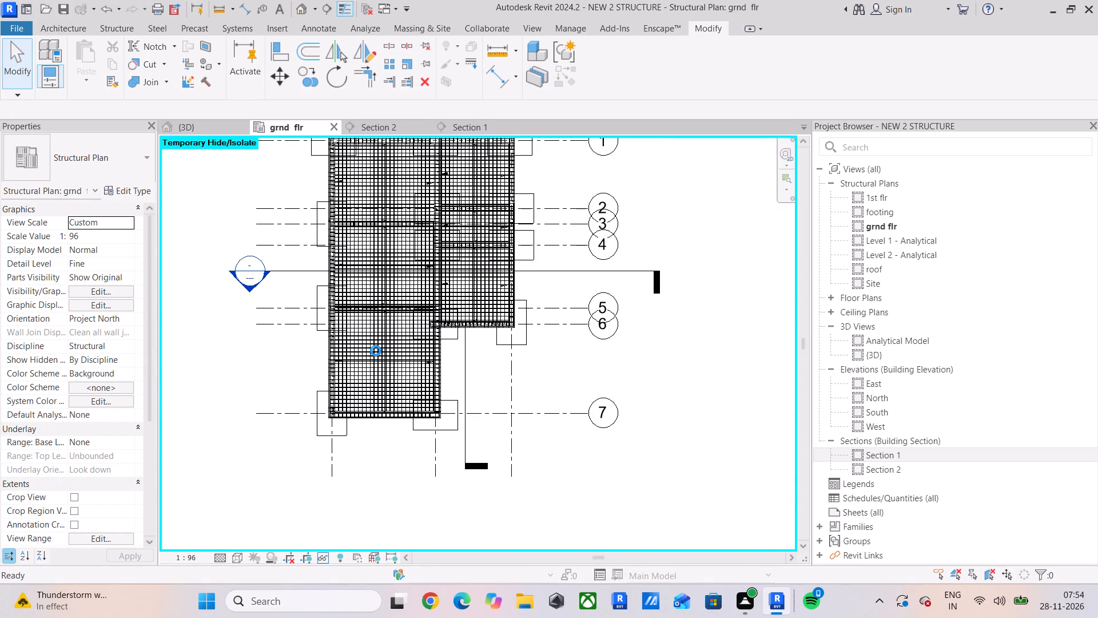
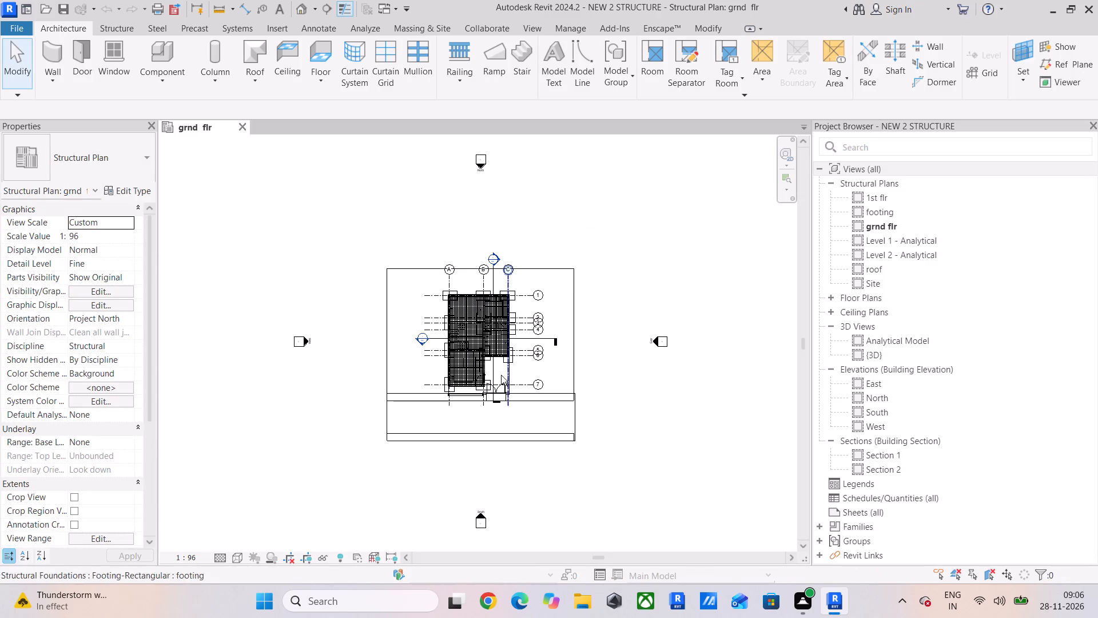
Align the first two stirrups of the grid 6 beam, starting at the grid B column, with the slab's perpendicular #4 bars.
{"action": "scroll", "coordinate": [466, 358], "scroll_direction": "up", "scroll_amount": 11}
{"action": "middle_click_drag", "start_coordinate": [488, 324], "coordinate": [411, 387]}
{"action": "scroll", "coordinate": [504, 393], "scroll_direction": "up", "scroll_amount": 5}
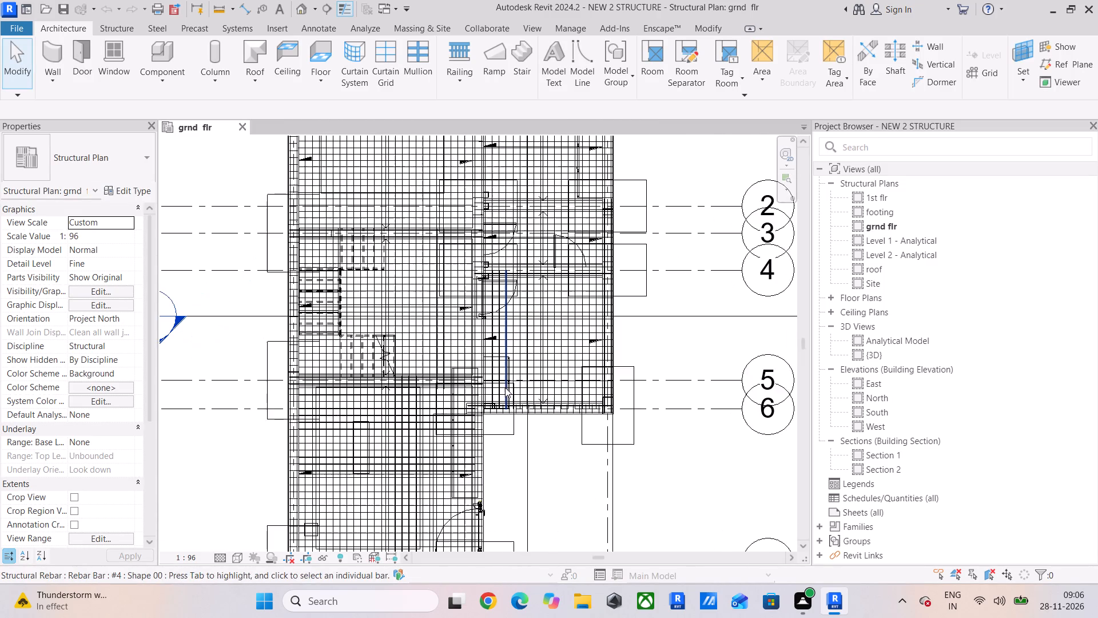
{"action": "scroll", "coordinate": [505, 387], "scroll_direction": "up", "scroll_amount": 7}
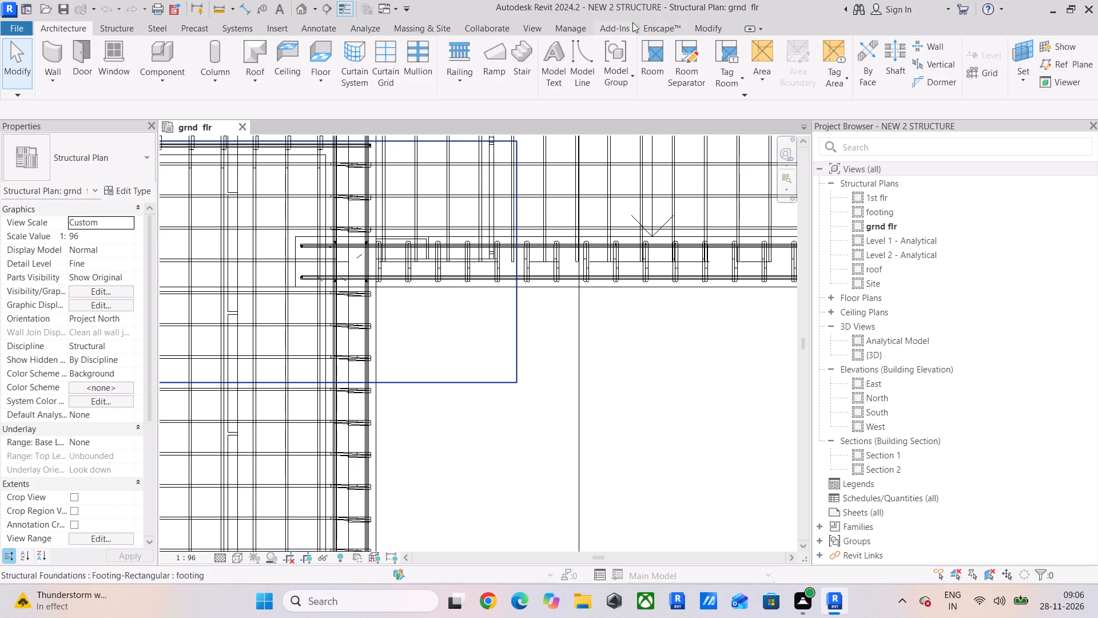
{"action": "left_click", "coordinate": [709, 25]}
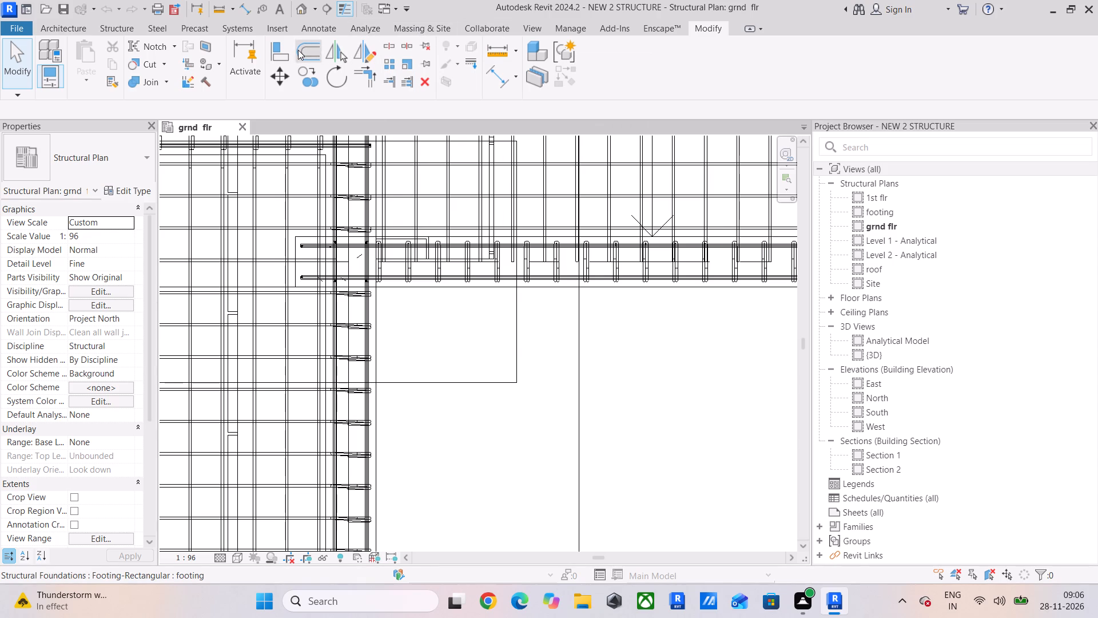
{"action": "left_click", "coordinate": [274, 51]}
{"action": "scroll", "coordinate": [369, 286], "scroll_direction": "up", "scroll_amount": 7}
{"action": "scroll", "coordinate": [400, 208], "scroll_direction": "up", "scroll_amount": 6}
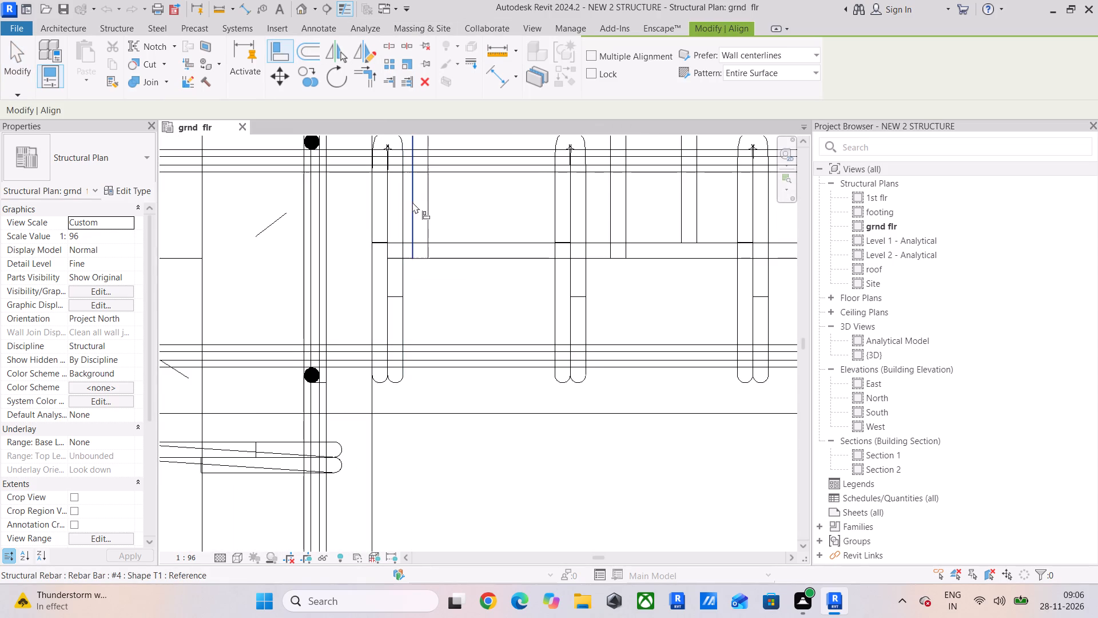
{"action": "left_click", "coordinate": [413, 203]}
{"action": "left_click", "coordinate": [371, 224]}
{"action": "middle_click_drag", "start_coordinate": [466, 225], "coordinate": [314, 299]}
{"action": "left_click", "coordinate": [457, 285]}
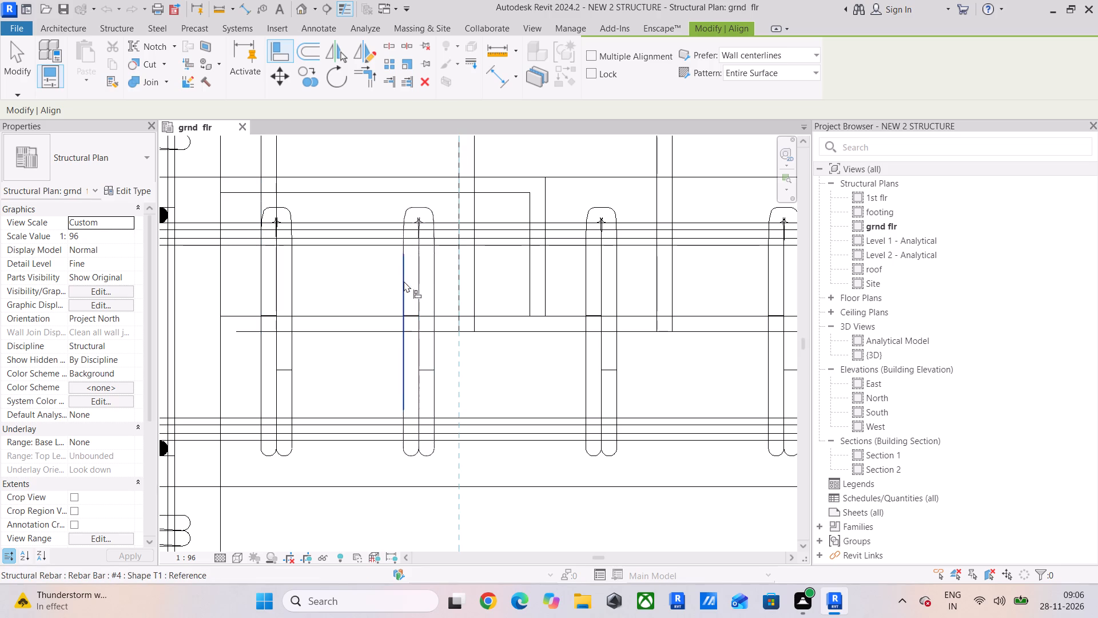
{"action": "left_click", "coordinate": [404, 281]}
Align the third, fourth and fifth stirrups from the grid B column with the successive slab bars crossing the grid 6 beam.
{"action": "middle_click_drag", "start_coordinate": [509, 282], "coordinate": [218, 283]}
{"action": "left_click", "coordinate": [363, 283]}
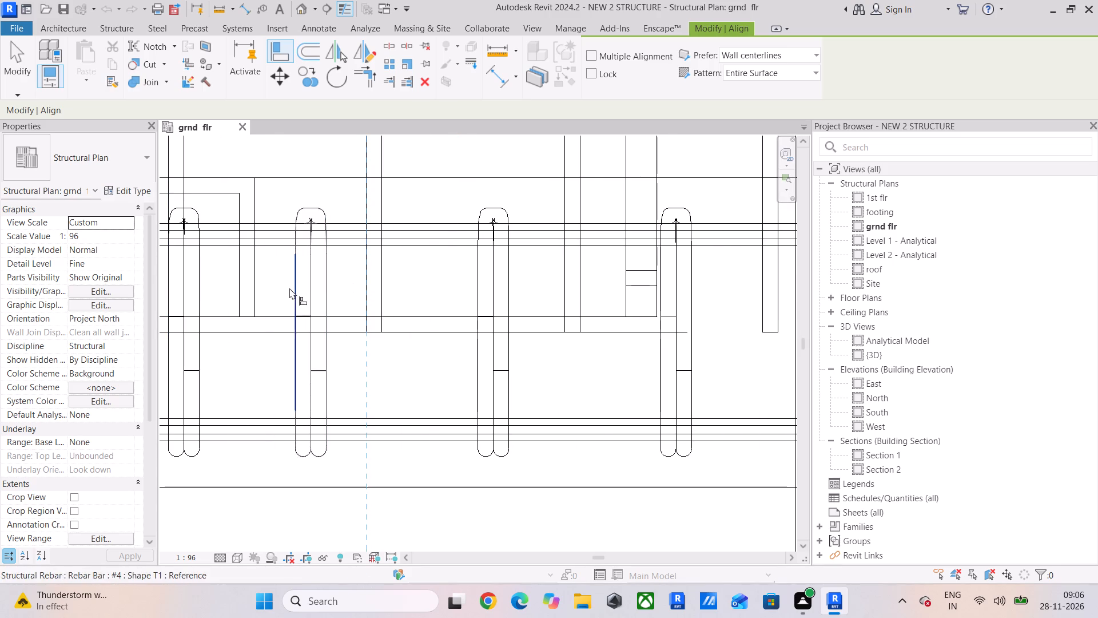
{"action": "left_click", "coordinate": [289, 288]}
{"action": "left_click", "coordinate": [561, 287]}
{"action": "left_click", "coordinate": [475, 291]}
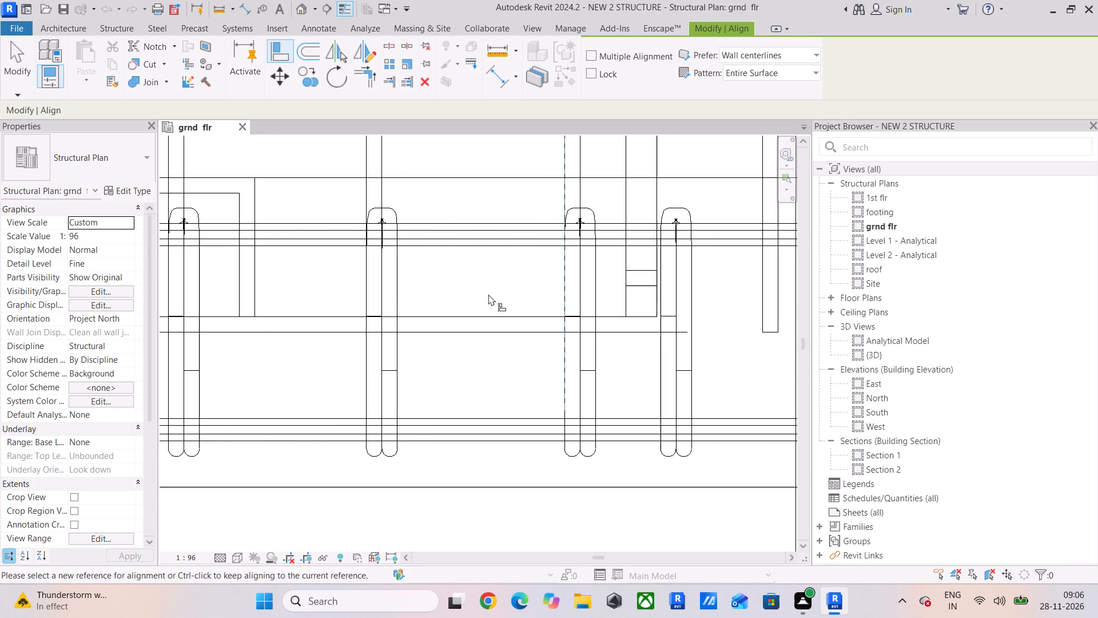
{"action": "middle_click_drag", "start_coordinate": [543, 294], "coordinate": [369, 295]}
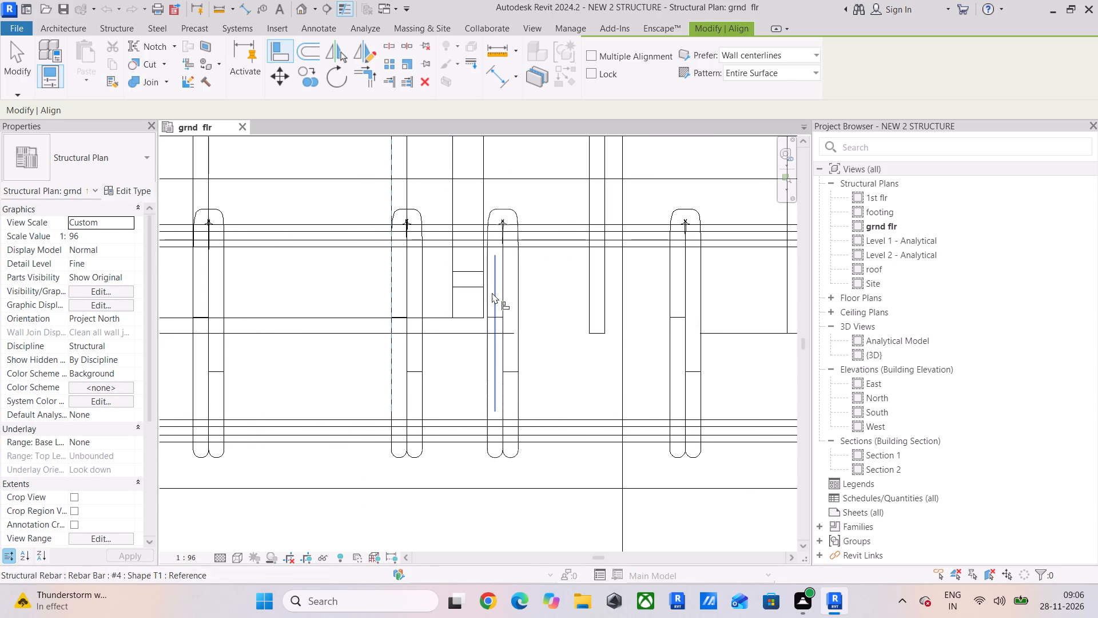
{"action": "middle_click_drag", "start_coordinate": [492, 292], "coordinate": [417, 441]}
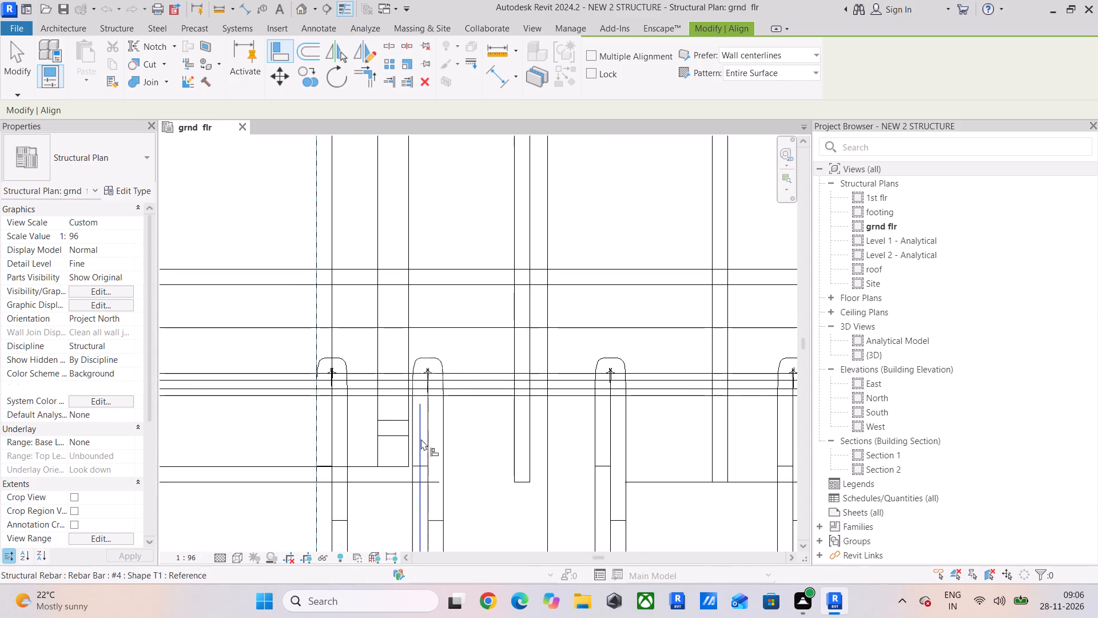
{"action": "left_click", "coordinate": [515, 414]}
{"action": "left_click", "coordinate": [411, 434]}
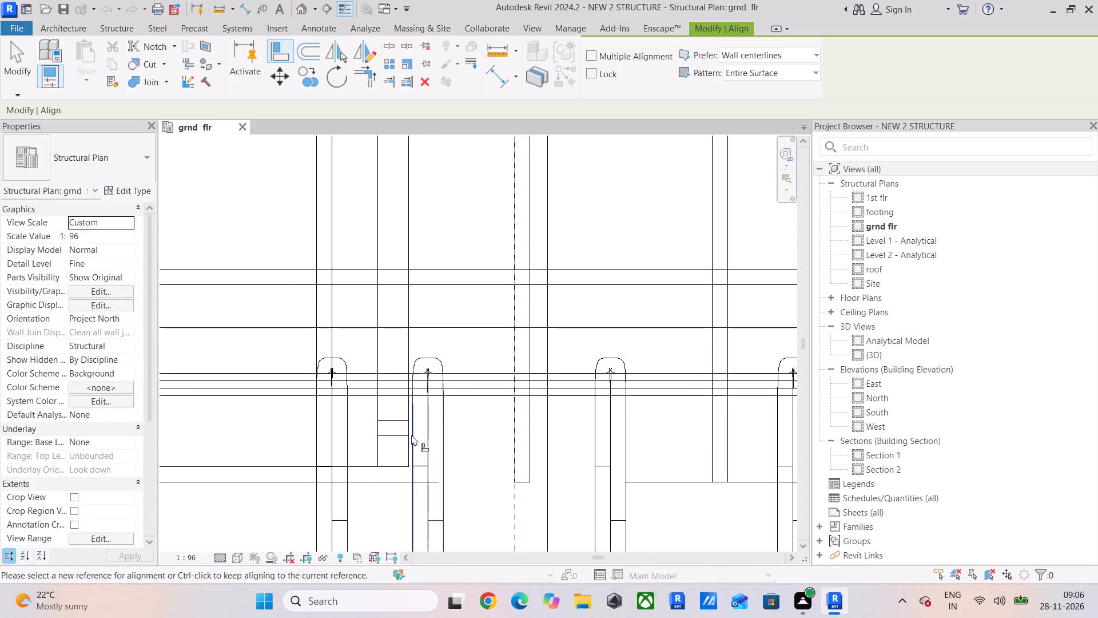
Align three more grid 6 beam stirrups with their slab bars, continuing toward mid-span.
{"action": "middle_click_drag", "start_coordinate": [477, 434], "coordinate": [327, 352]}
{"action": "left_click", "coordinate": [558, 338]}
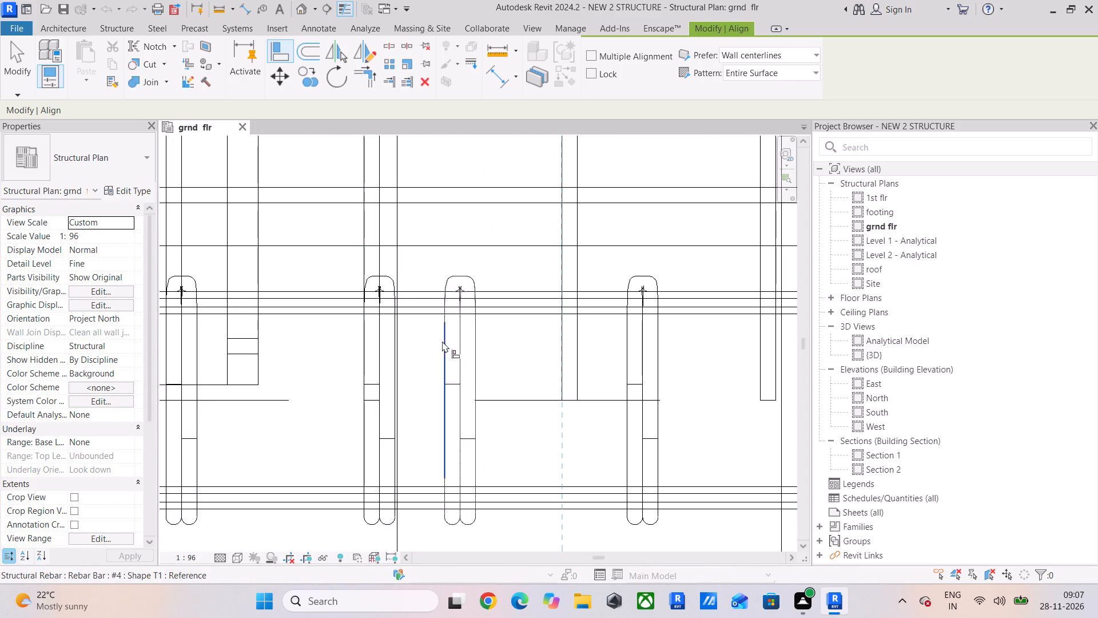
{"action": "left_click", "coordinate": [441, 343]}
{"action": "middle_click_drag", "start_coordinate": [528, 348], "coordinate": [281, 346]}
{"action": "left_click_drag", "start_coordinate": [510, 335], "coordinate": [499, 338]}
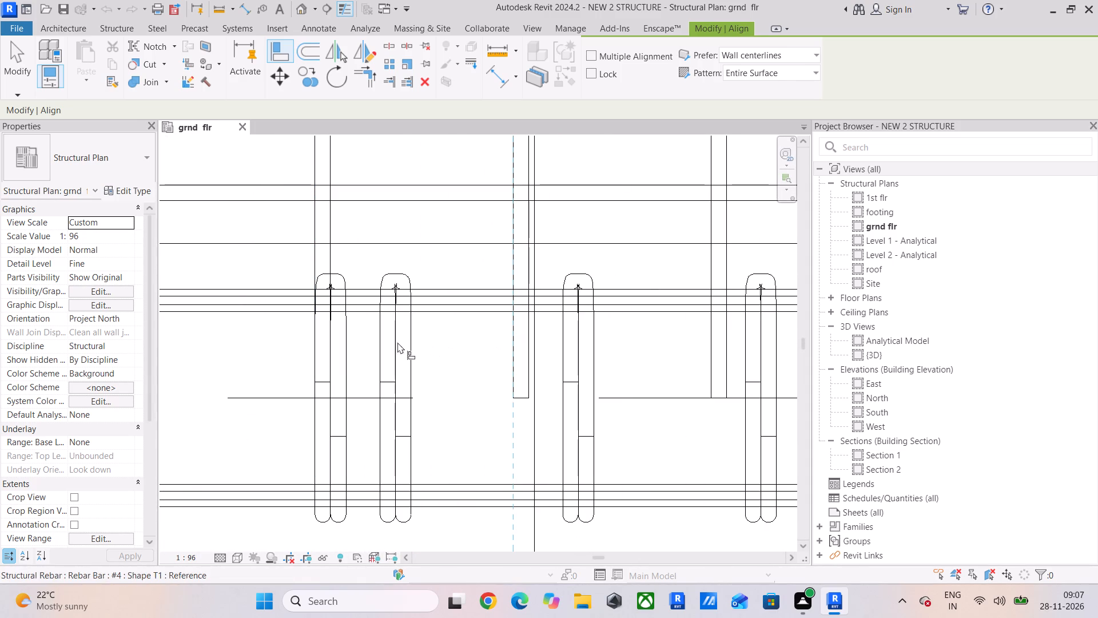
{"action": "left_click", "coordinate": [379, 350]}
{"action": "middle_click_drag", "start_coordinate": [447, 351], "coordinate": [344, 351]}
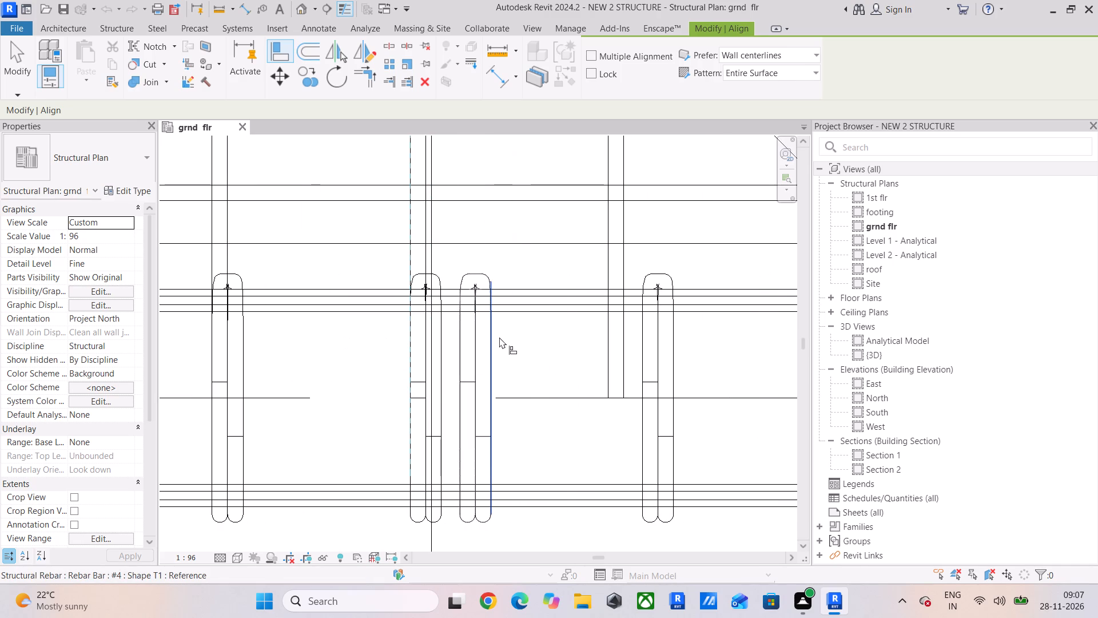
{"action": "left_click", "coordinate": [609, 347]}
{"action": "left_click", "coordinate": [457, 362]}
Skip the surplus stirrup beside the last aligned one and align the following three around the slab span symbol with their slab bars.
{"action": "middle_click_drag", "start_coordinate": [541, 365], "coordinate": [293, 370]}
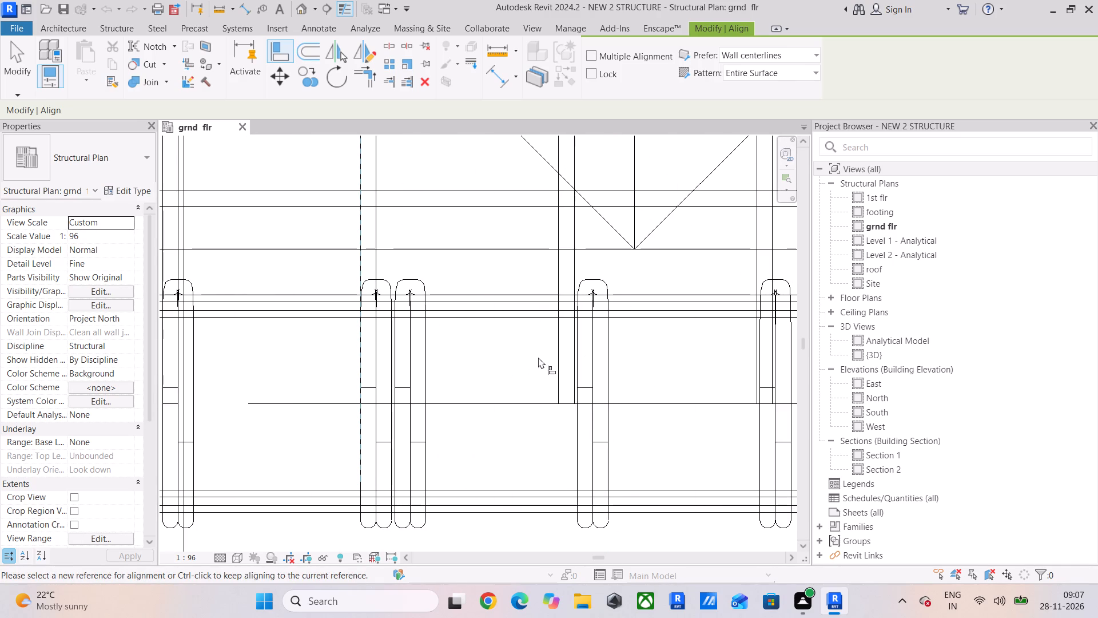
{"action": "left_click", "coordinate": [558, 350]}
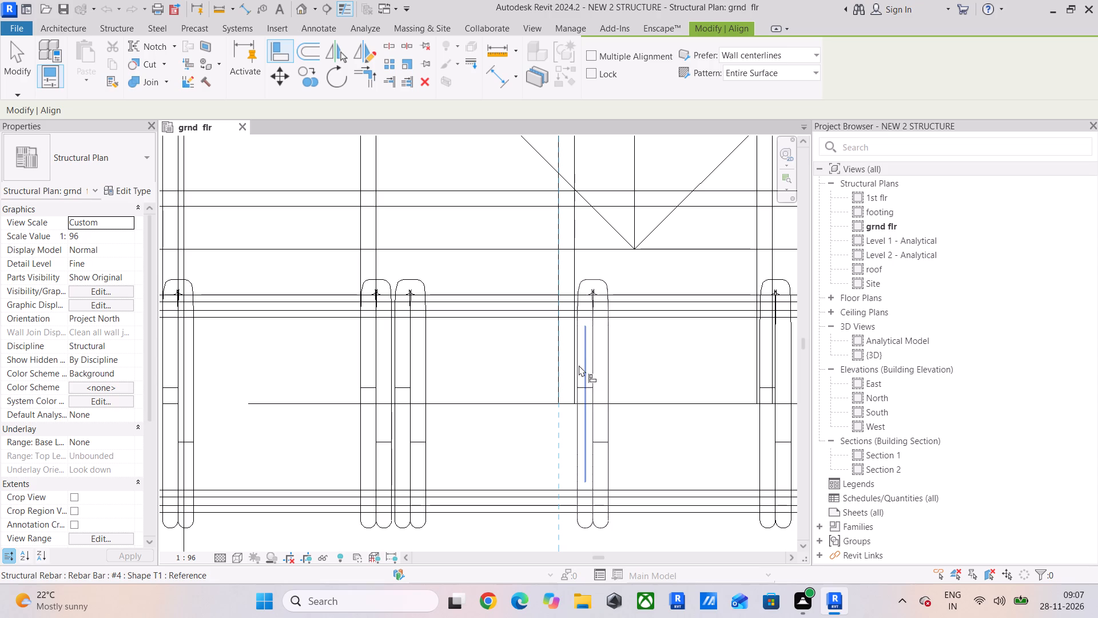
{"action": "left_click", "coordinate": [579, 365]}
{"action": "left_click", "coordinate": [753, 347]}
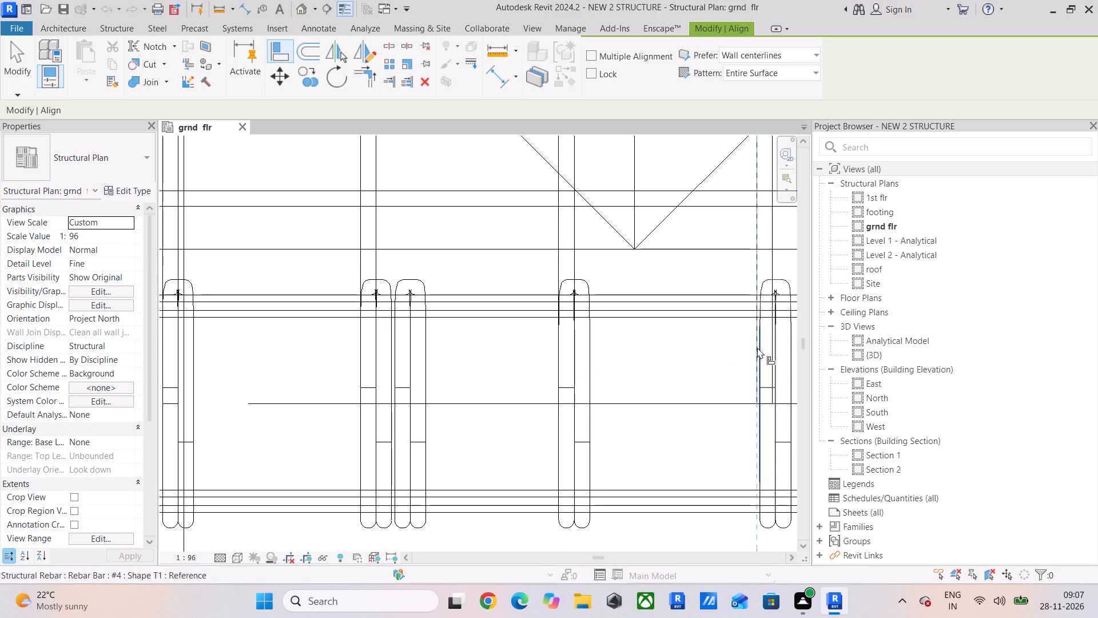
{"action": "left_click", "coordinate": [757, 347]}
{"action": "middle_click_drag", "start_coordinate": [738, 347], "coordinate": [402, 359]}
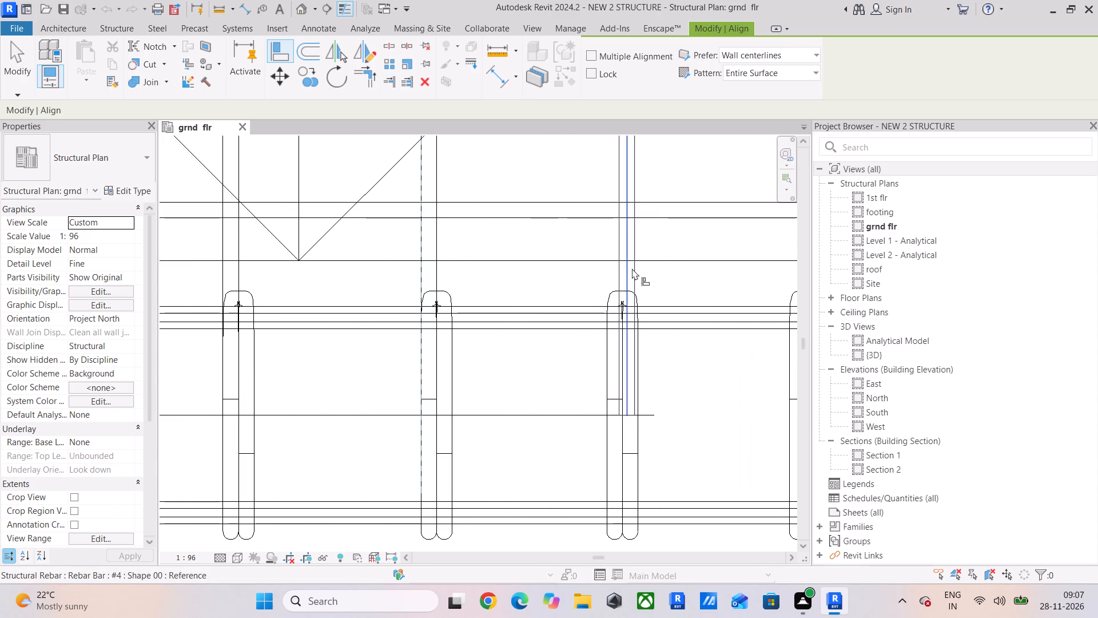
{"action": "left_click", "coordinate": [617, 273]}
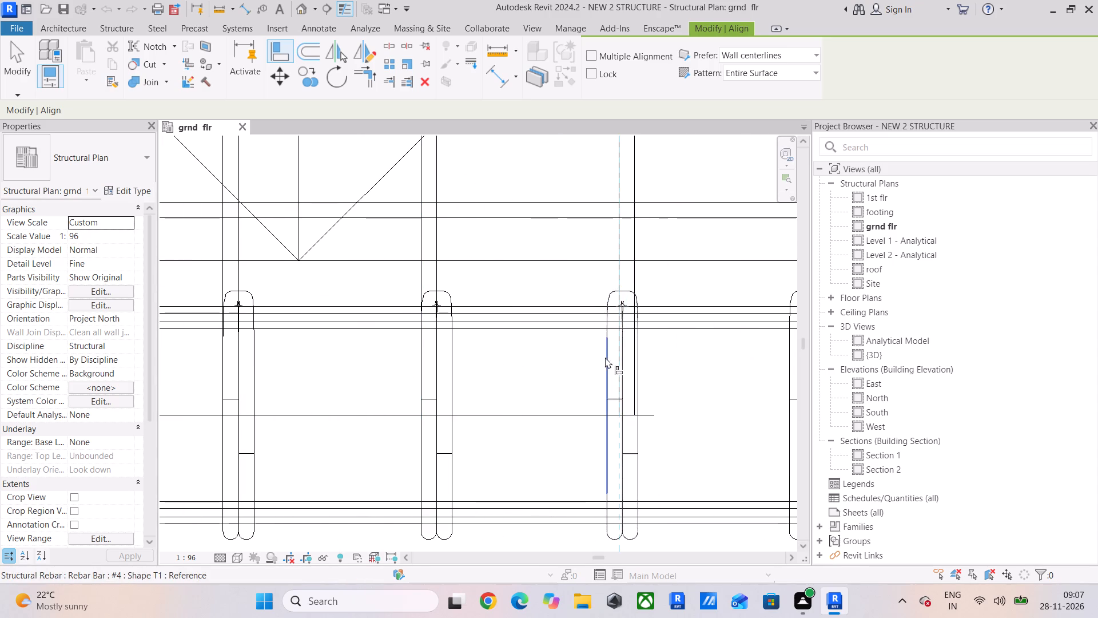
{"action": "left_click", "coordinate": [603, 357]}
Align the next three stirrups past the slab span symbol with the slab bars, continuing toward the grid C column.
{"action": "middle_click_drag", "start_coordinate": [600, 357], "coordinate": [236, 330]}
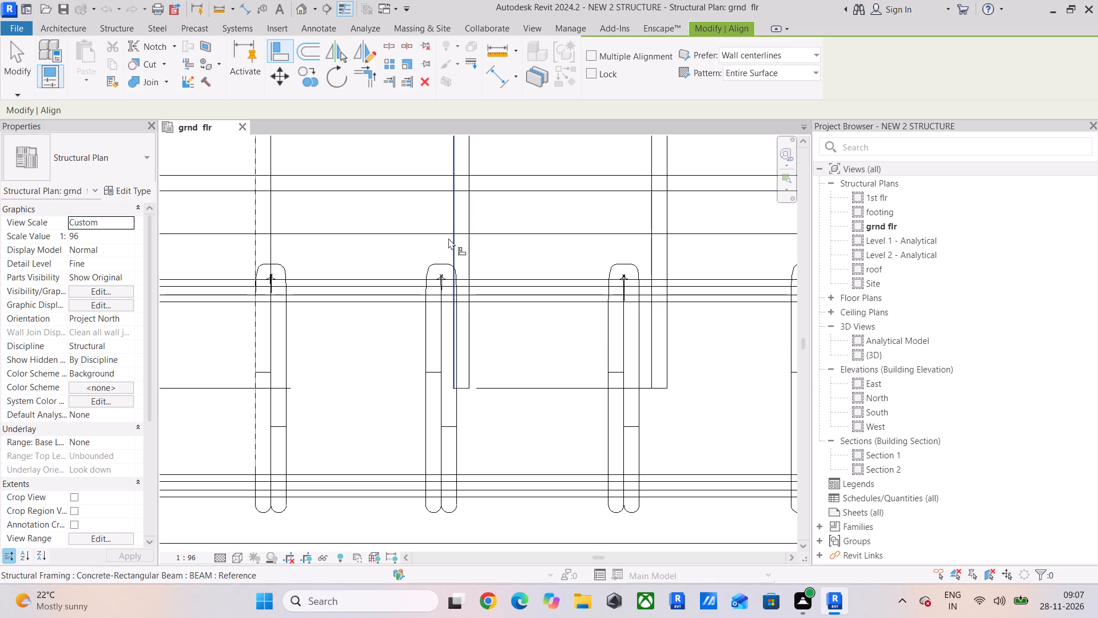
{"action": "left_click", "coordinate": [448, 238]}
{"action": "left_click", "coordinate": [423, 329]}
{"action": "middle_click_drag", "start_coordinate": [488, 327], "coordinate": [385, 327]}
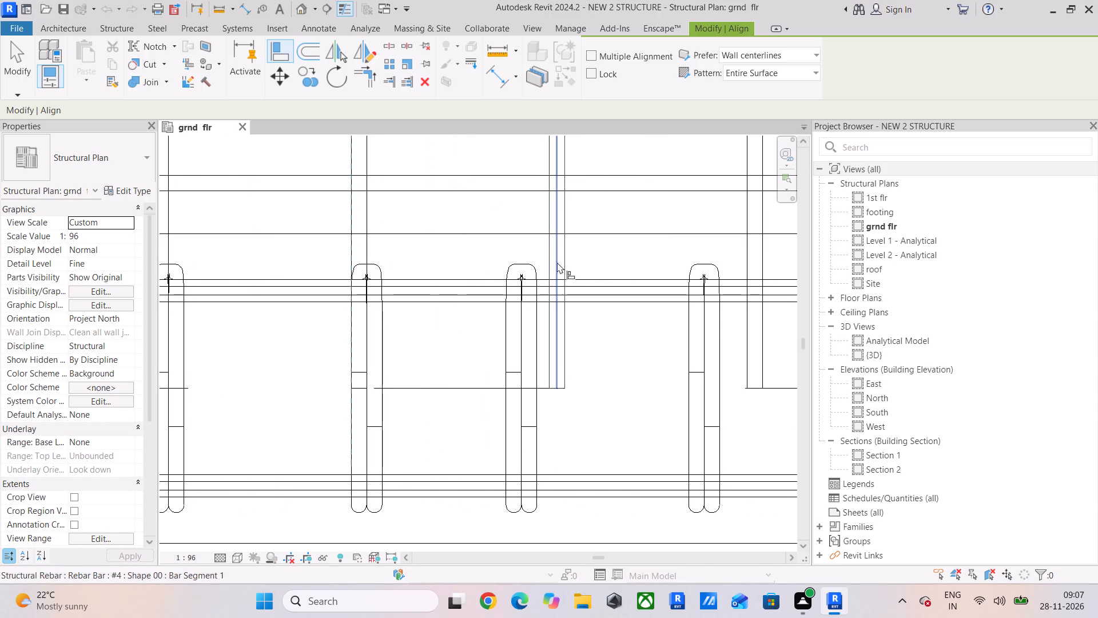
{"action": "left_click", "coordinate": [549, 249]}
{"action": "left_click", "coordinate": [507, 334]}
{"action": "middle_click_drag", "start_coordinate": [598, 330], "coordinate": [335, 359]}
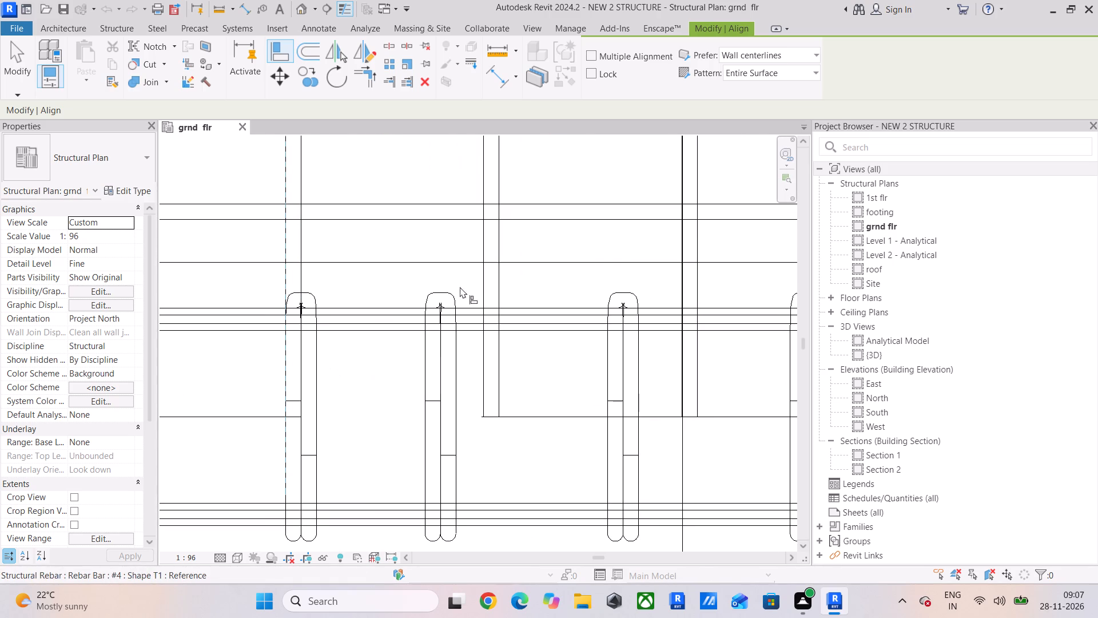
{"action": "left_click", "coordinate": [480, 284]}
{"action": "left_click", "coordinate": [424, 355]}
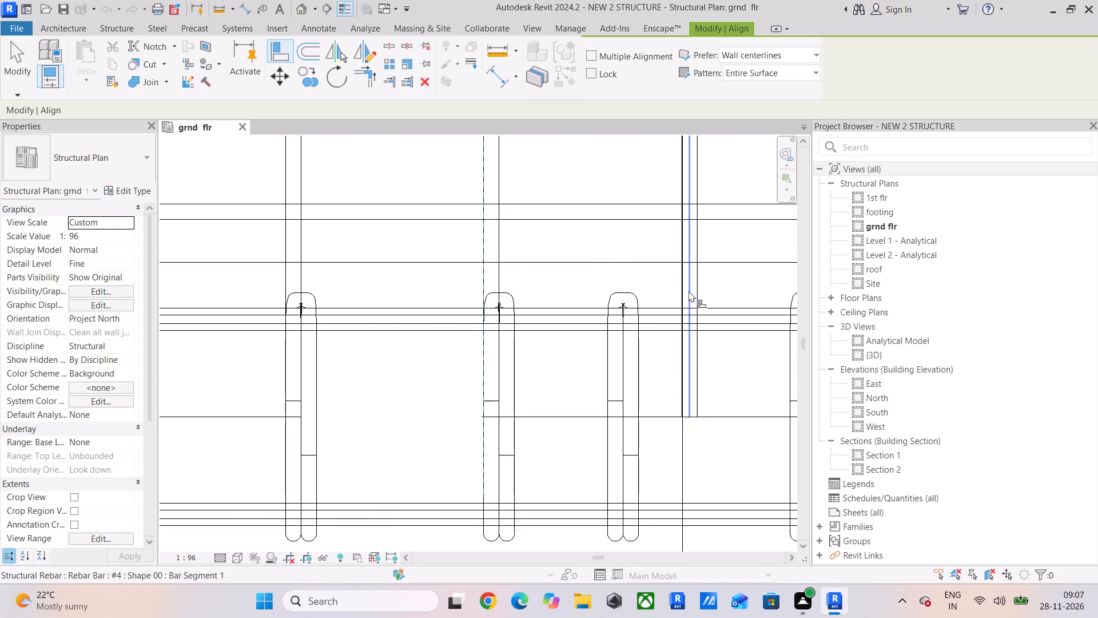
Align the final three stirrups before the grid C column with their slab bars and finish aligning.
{"action": "middle_click_drag", "start_coordinate": [672, 273], "coordinate": [551, 303]}
{"action": "left_click", "coordinate": [577, 304]}
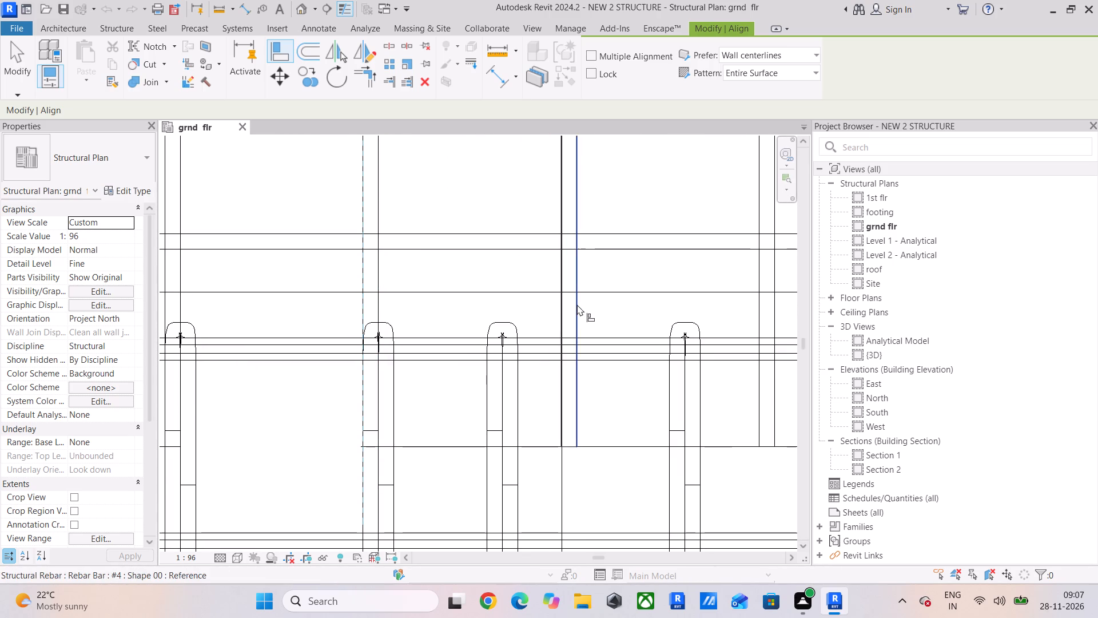
{"action": "left_click", "coordinate": [508, 406]}
{"action": "middle_click_drag", "start_coordinate": [582, 385], "coordinate": [437, 358]}
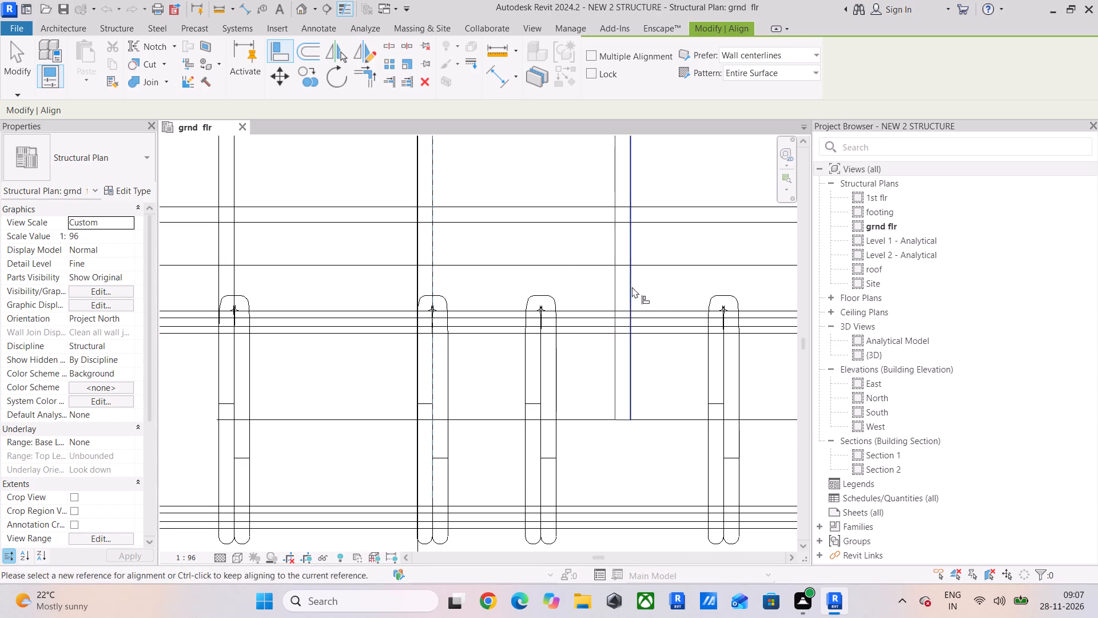
{"action": "left_click", "coordinate": [615, 275]}
{"action": "left_click", "coordinate": [522, 379]}
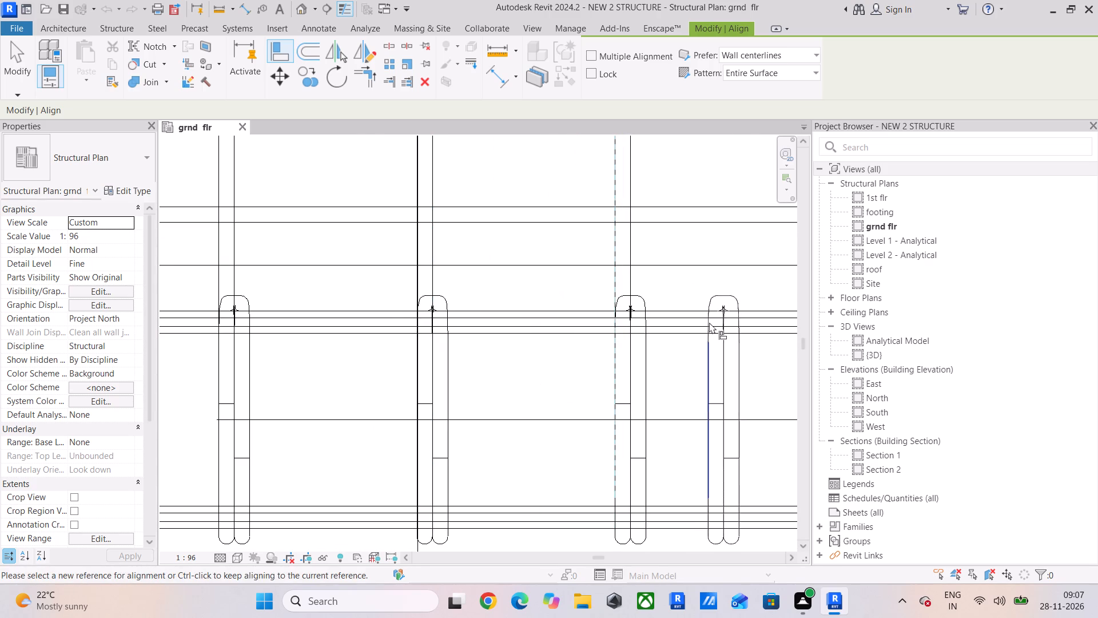
{"action": "scroll", "coordinate": [709, 322], "scroll_direction": "up", "scroll_amount": 1}
{"action": "middle_click_drag", "start_coordinate": [707, 322], "coordinate": [387, 350]}
{"action": "left_click", "coordinate": [506, 299]}
{"action": "left_click", "coordinate": [385, 404]}
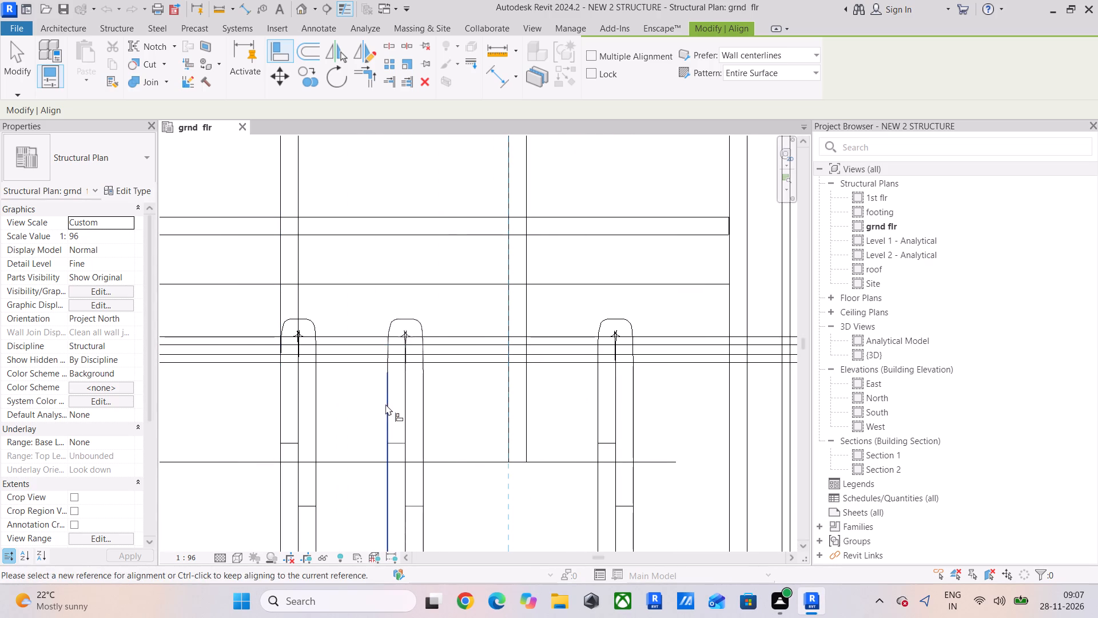
{"action": "middle_click_drag", "start_coordinate": [685, 314], "coordinate": [447, 312]}
{"action": "scroll", "coordinate": [486, 306], "scroll_direction": "down", "scroll_amount": 4}
{"action": "middle_click_drag", "start_coordinate": [486, 306], "coordinate": [476, 302]}
{"action": "key", "text": "Escape"}
{"action": "key", "text": "Escape"}
Delete the leftover stirrup closest to the grid C column on the grid 6 beam.
{"action": "left_click", "coordinate": [420, 340]}
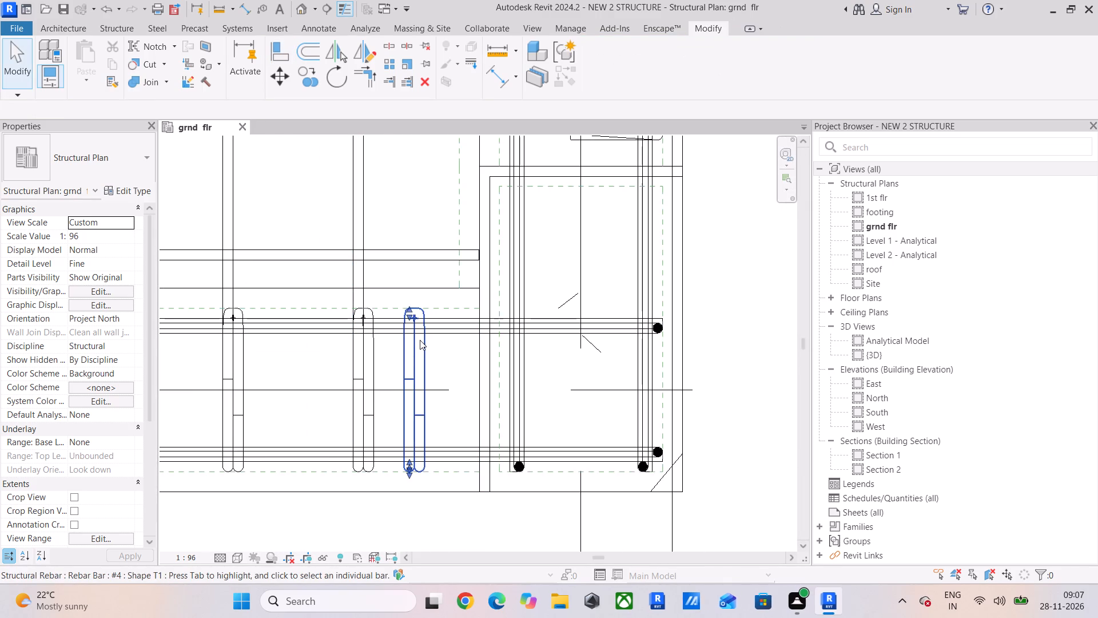
{"action": "key", "text": "Delete"}
Delete the surplus stirrup crowding an aligned one near mid-span of the grid 6 beam.
{"action": "middle_click_drag", "start_coordinate": [420, 339], "coordinate": [744, 326]}
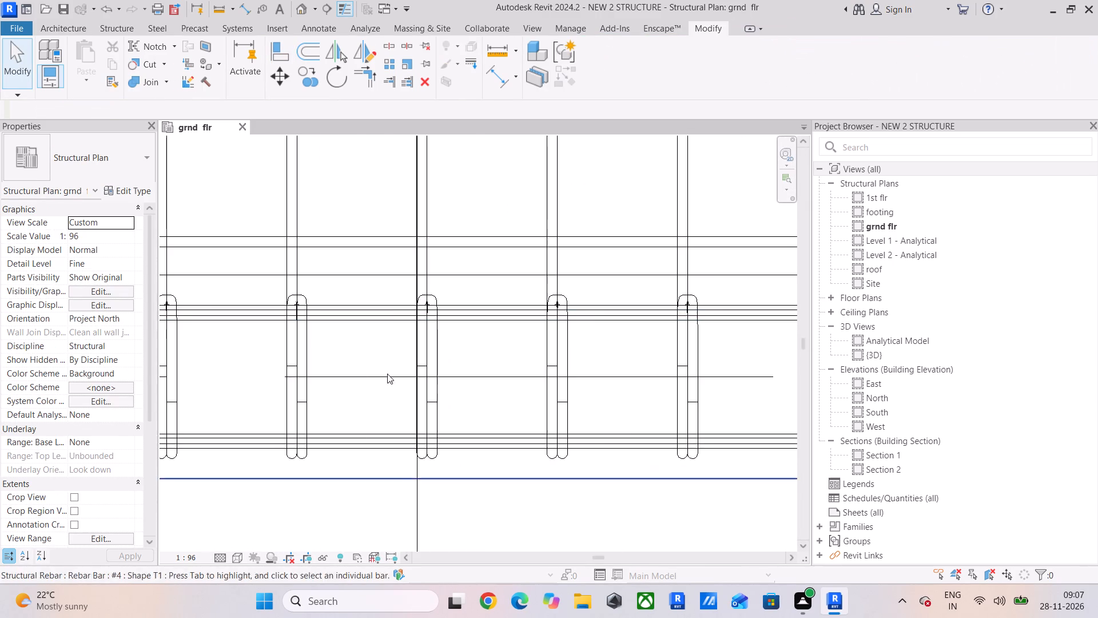
{"action": "middle_click_drag", "start_coordinate": [385, 374], "coordinate": [667, 350]}
{"action": "middle_click_drag", "start_coordinate": [284, 332], "coordinate": [638, 362]}
{"action": "scroll", "coordinate": [369, 370], "scroll_direction": "down", "scroll_amount": 3}
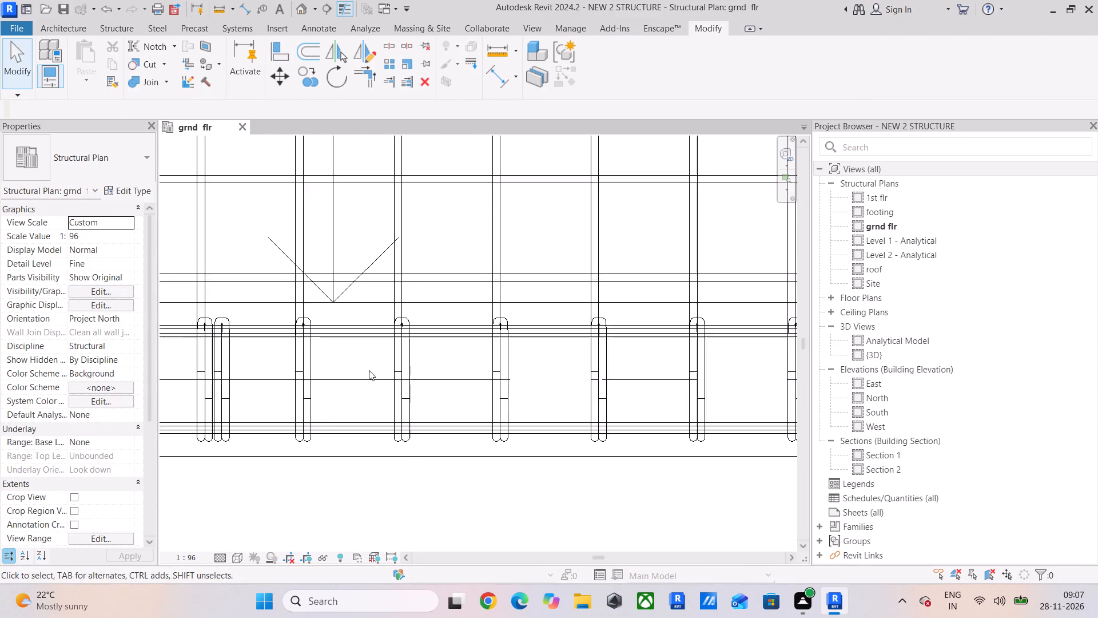
{"action": "middle_click_drag", "start_coordinate": [369, 370], "coordinate": [476, 362]}
{"action": "scroll", "coordinate": [354, 359], "scroll_direction": "up", "scroll_amount": 2}
{"action": "left_click", "coordinate": [352, 349]}
{"action": "key", "text": "Delete"}
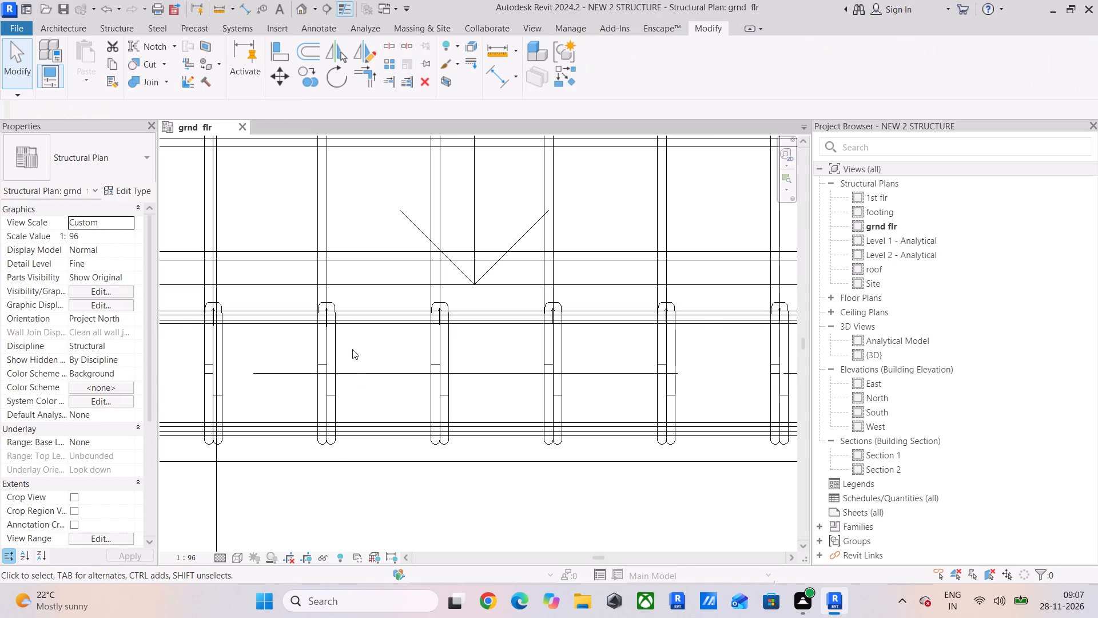
Examine the stirrup spacing along the grid 6 beam and the adjoining slab and grid C beam reinforcement.
{"action": "scroll", "coordinate": [352, 349], "scroll_direction": "up", "scroll_amount": 1}
{"action": "scroll", "coordinate": [352, 349], "scroll_direction": "down", "scroll_amount": 3}
{"action": "scroll", "coordinate": [166, 361], "scroll_direction": "up", "scroll_amount": 6}
{"action": "middle_click_drag", "start_coordinate": [417, 278], "coordinate": [452, 336]}
{"action": "scroll", "coordinate": [335, 344], "scroll_direction": "down", "scroll_amount": 4}
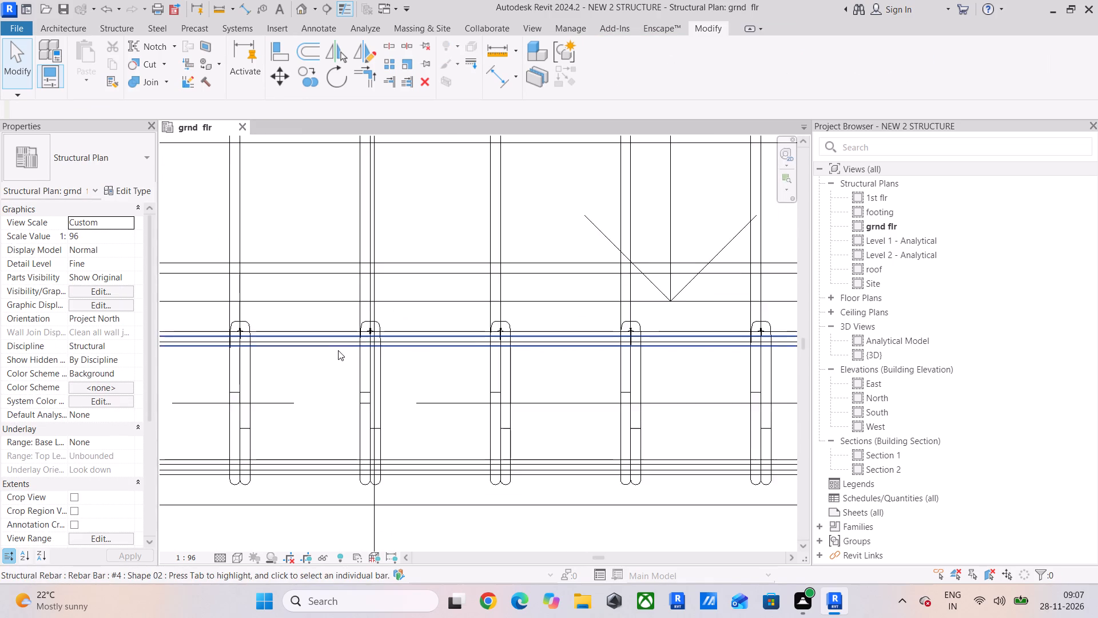
{"action": "middle_click_drag", "start_coordinate": [339, 350], "coordinate": [526, 351]}
{"action": "scroll", "coordinate": [479, 364], "scroll_direction": "down", "scroll_amount": 3}
{"action": "middle_click_drag", "start_coordinate": [479, 364], "coordinate": [503, 383]}
{"action": "scroll", "coordinate": [503, 383], "scroll_direction": "down", "scroll_amount": 3}
{"action": "middle_click_drag", "start_coordinate": [507, 379], "coordinate": [492, 385]}
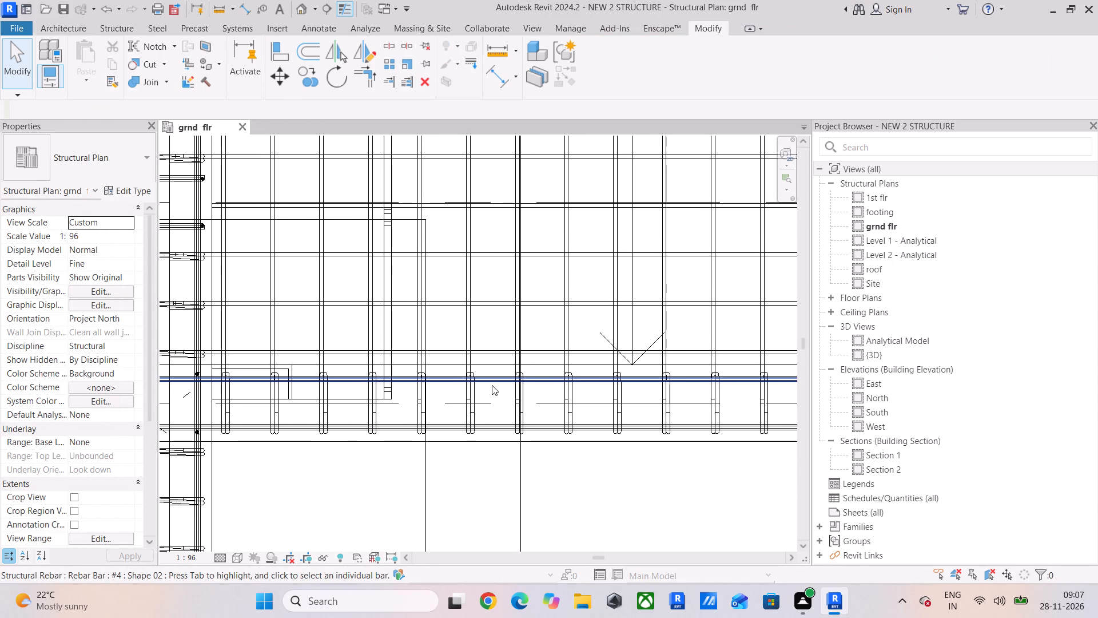
{"action": "scroll", "coordinate": [492, 385], "scroll_direction": "down", "scroll_amount": 2}
{"action": "middle_click_drag", "start_coordinate": [491, 384], "coordinate": [444, 466]}
{"action": "middle_click_drag", "start_coordinate": [482, 330], "coordinate": [467, 452]}
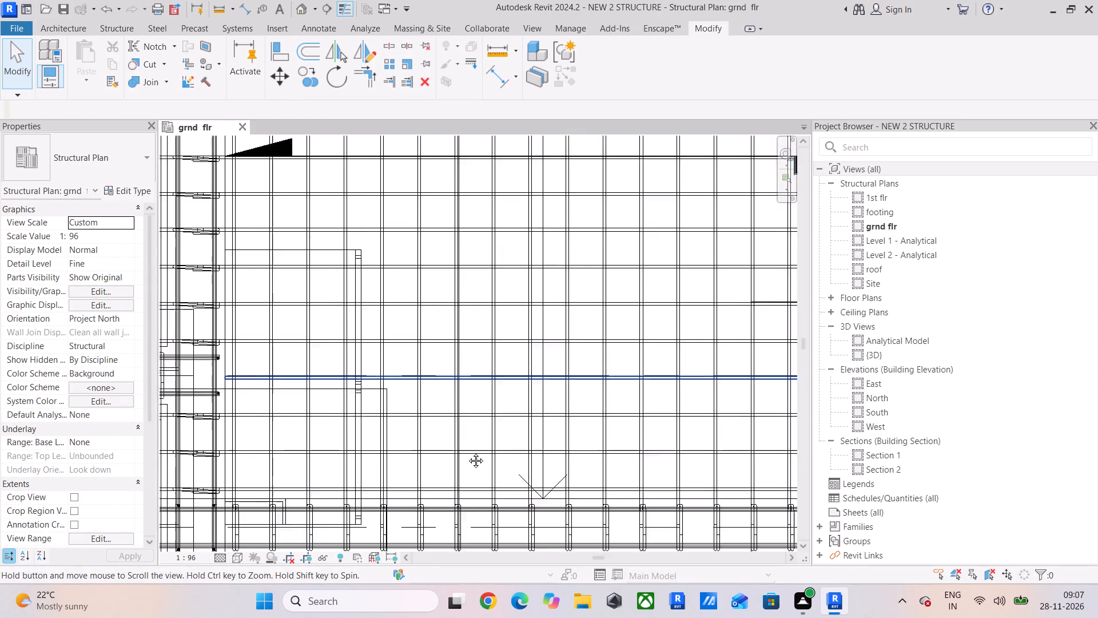
{"action": "middle_click_drag", "start_coordinate": [467, 452], "coordinate": [467, 493]}
{"action": "scroll", "coordinate": [466, 341], "scroll_direction": "down", "scroll_amount": 3}
{"action": "middle_click_drag", "start_coordinate": [516, 332], "coordinate": [341, 300]}
{"action": "scroll", "coordinate": [527, 454], "scroll_direction": "up", "scroll_amount": 6}
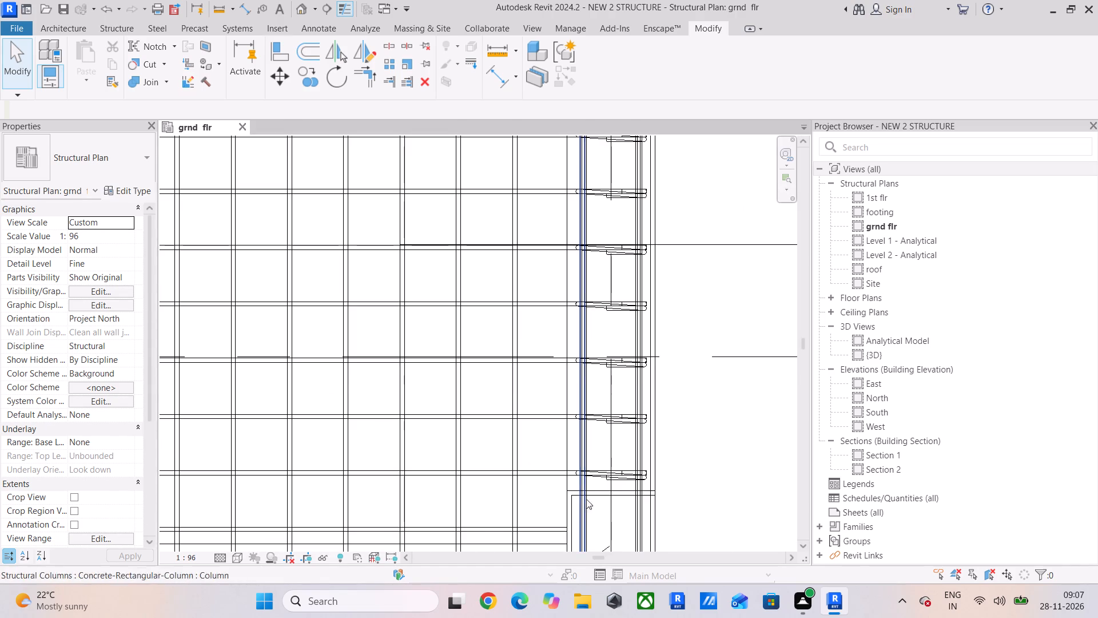
{"action": "middle_click_drag", "start_coordinate": [600, 499], "coordinate": [600, 365]}
{"action": "scroll", "coordinate": [600, 365], "scroll_direction": "down", "scroll_amount": 5}
{"action": "scroll", "coordinate": [571, 309], "scroll_direction": "down", "scroll_amount": 2}
{"action": "middle_click_drag", "start_coordinate": [576, 311], "coordinate": [622, 341]}
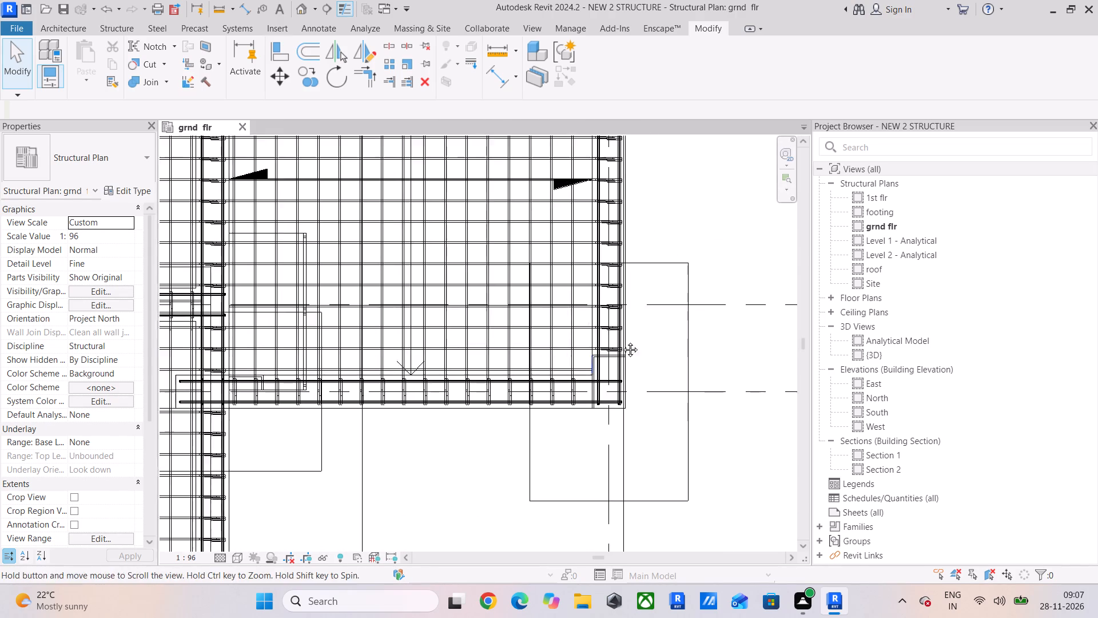
Look over the ground floor reinforcement near grids 5 and 6 and the 1st floor structural plan, returning to the ground floor plan.
{"action": "middle_click_drag", "start_coordinate": [622, 341], "coordinate": [661, 371]}
{"action": "scroll", "coordinate": [242, 383], "scroll_direction": "up", "scroll_amount": 6}
{"action": "scroll", "coordinate": [308, 321], "scroll_direction": "down", "scroll_amount": 11}
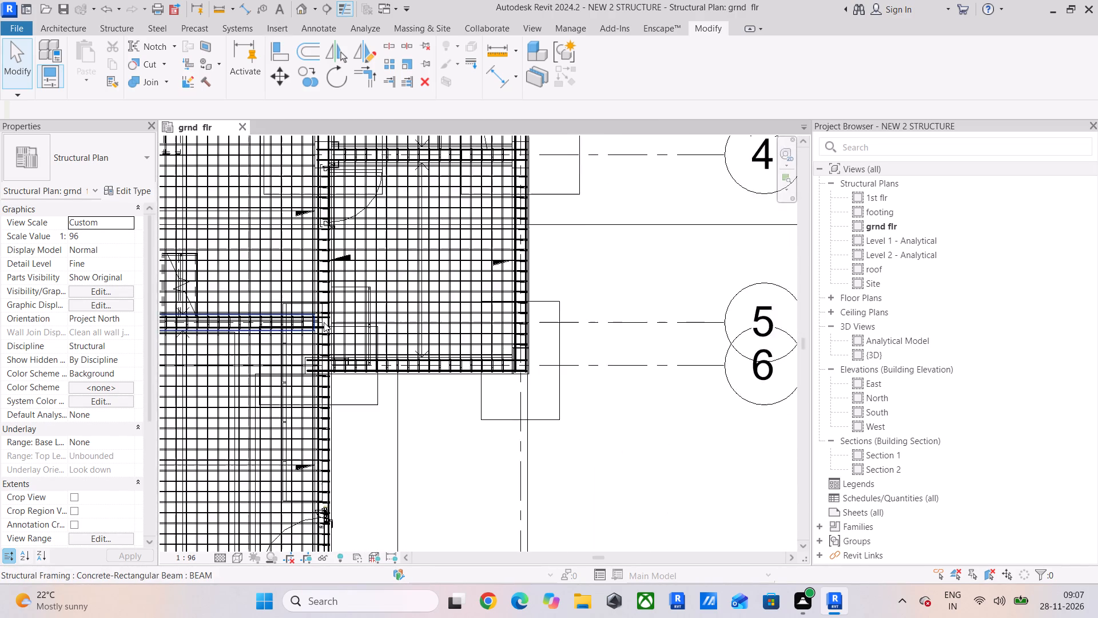
{"action": "middle_click_drag", "start_coordinate": [330, 326], "coordinate": [486, 416]}
{"action": "double_click", "coordinate": [882, 197]}
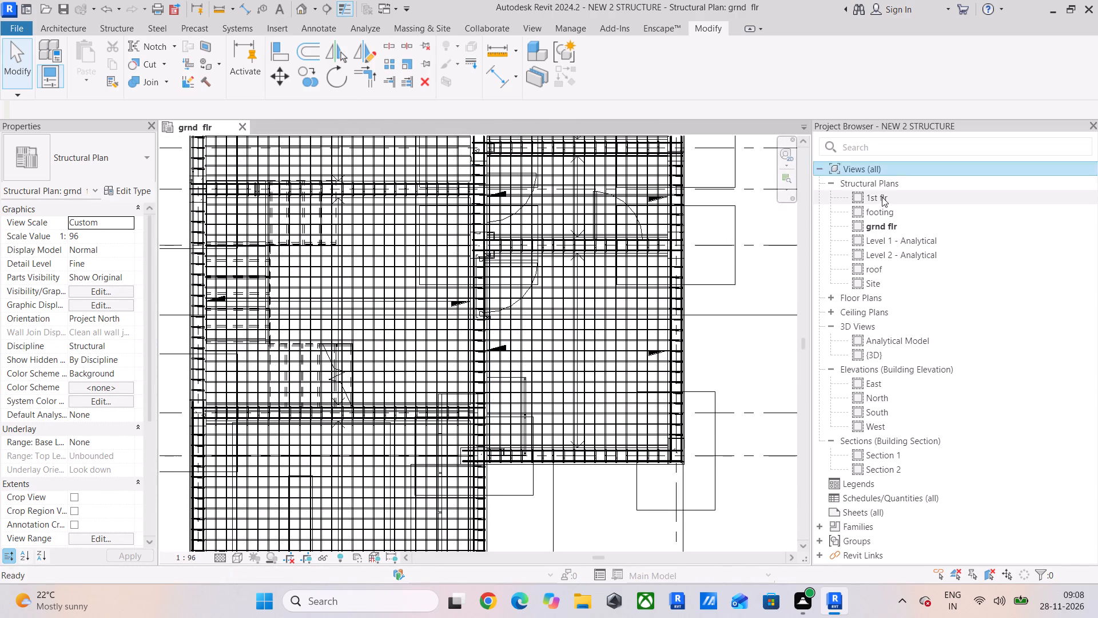
{"action": "scroll", "coordinate": [370, 279], "scroll_direction": "down", "scroll_amount": 6}
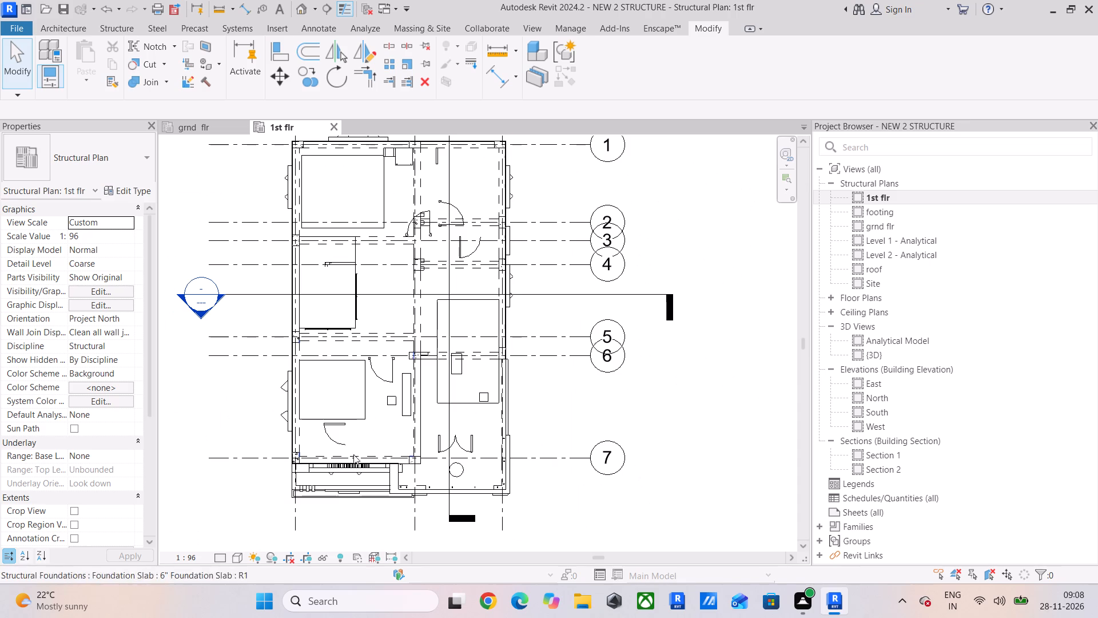
{"action": "left_click", "coordinate": [185, 123]}
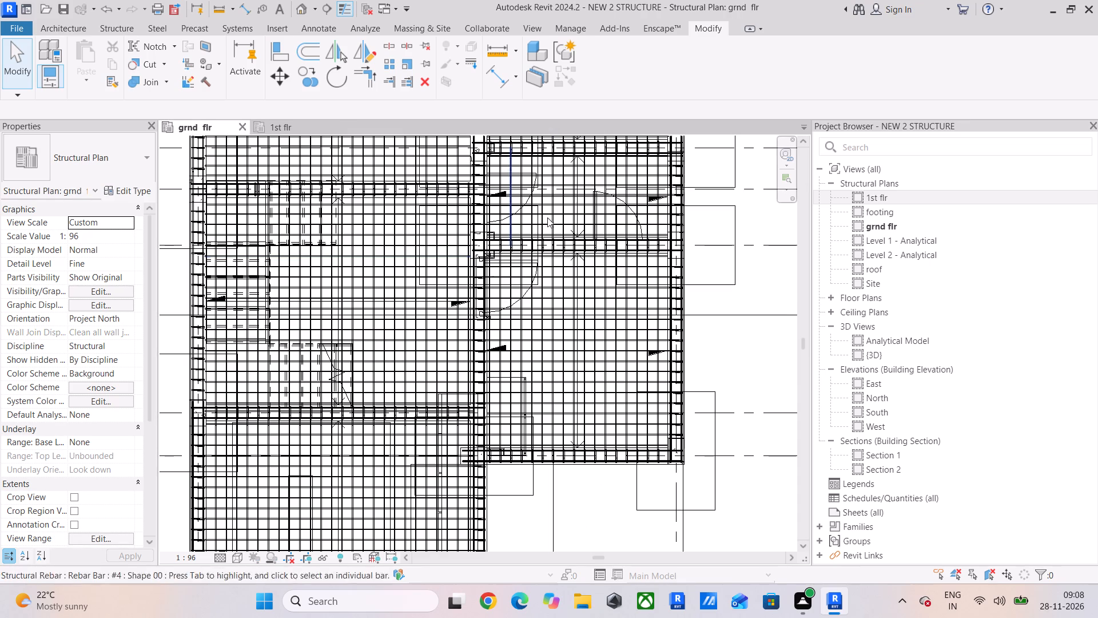
In Section 1, set the rebar cover of the ground floor slab between grids 1 and 2 to SLAB <0' - 1">.
{"action": "double_click", "coordinate": [872, 453]}
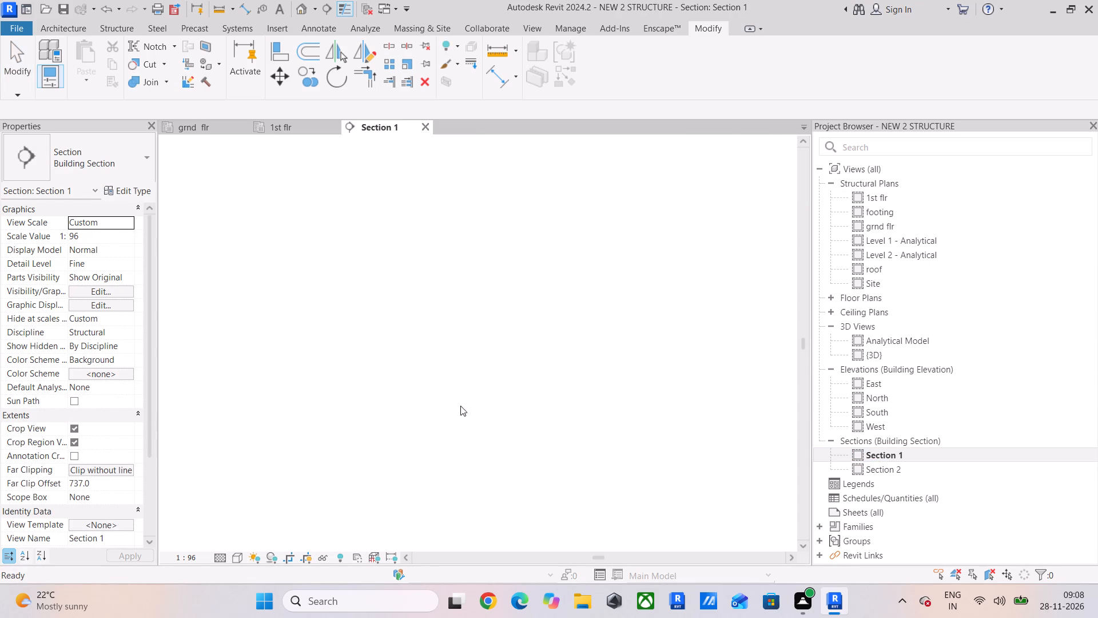
{"action": "scroll", "coordinate": [425, 424], "scroll_direction": "up", "scroll_amount": 17}
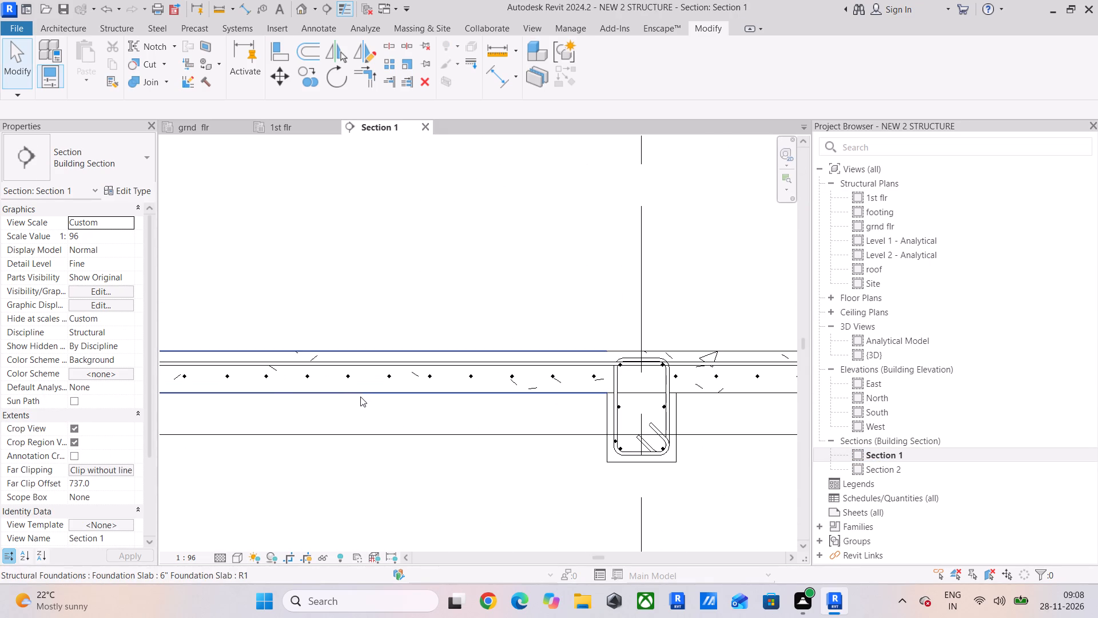
{"action": "left_click", "coordinate": [101, 22]}
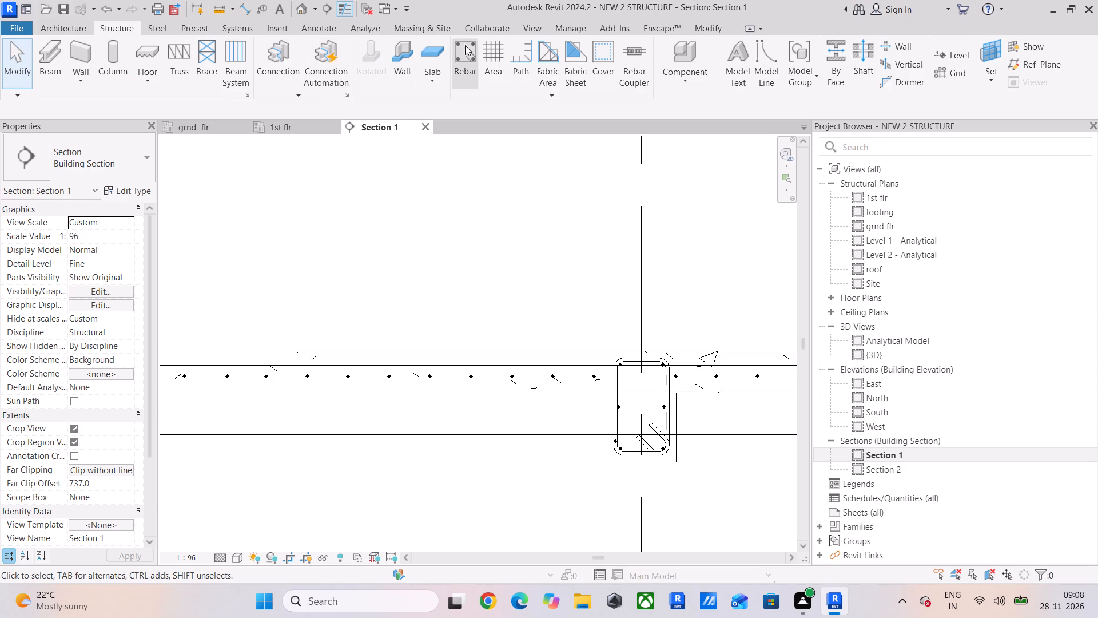
{"action": "left_click", "coordinate": [603, 73]}
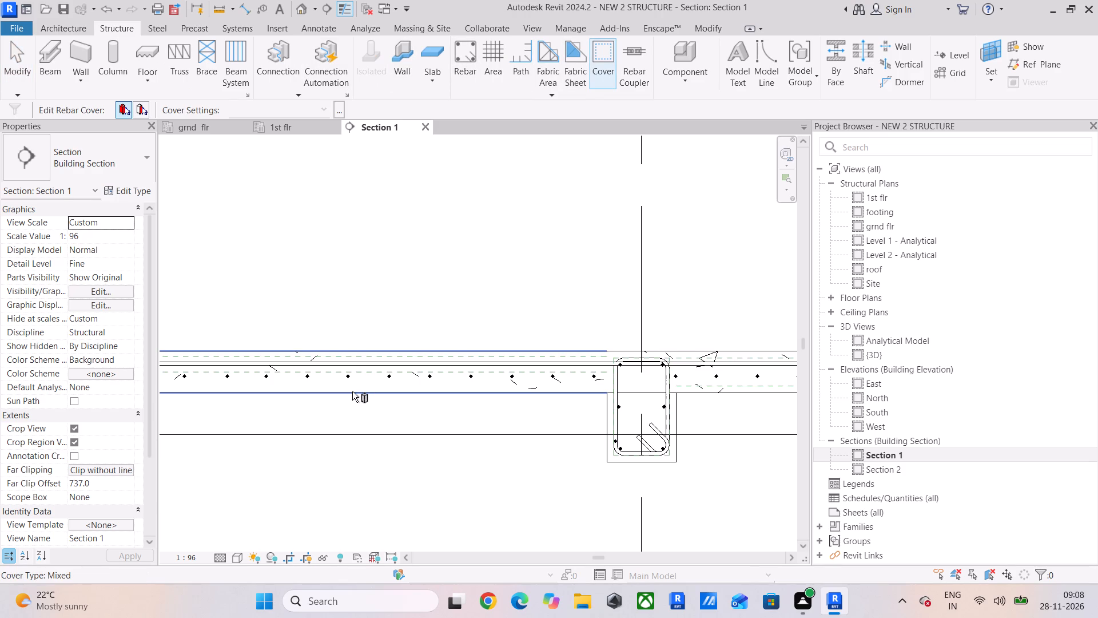
{"action": "left_click", "coordinate": [352, 391]}
{"action": "left_click", "coordinate": [324, 107]}
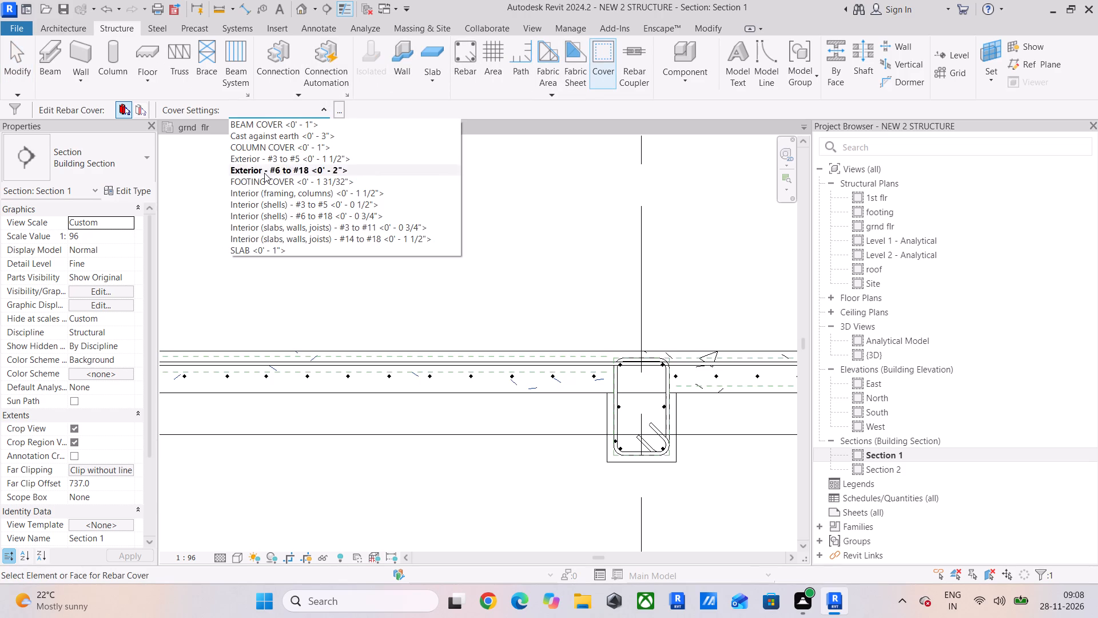
{"action": "left_click", "coordinate": [257, 249]}
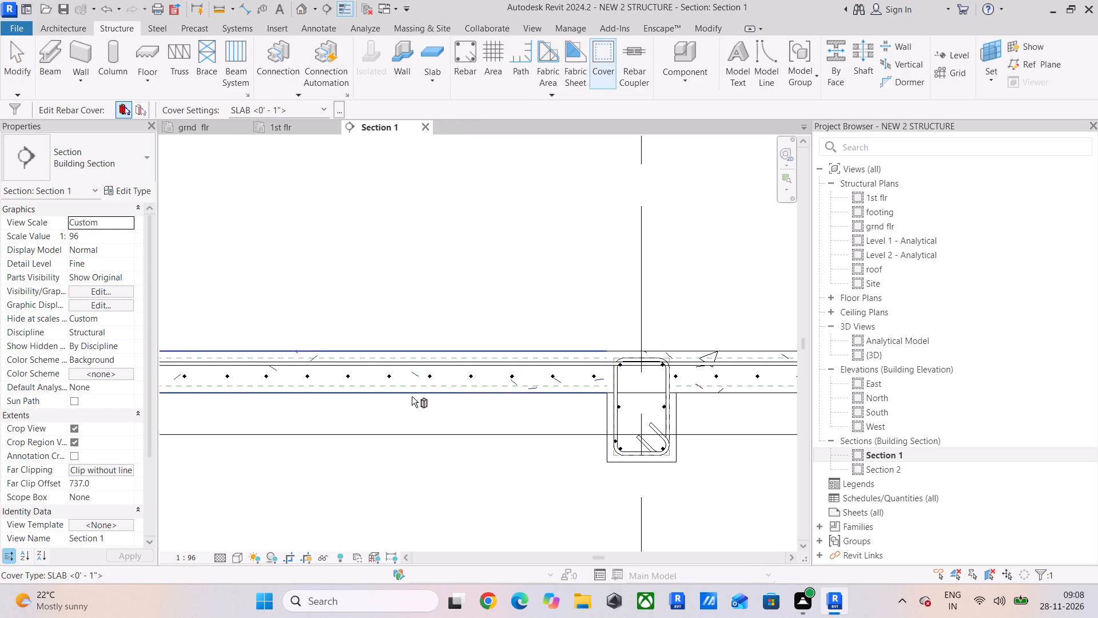
Set the rebar cover of the 1st floor slab between grids 1 and 2 to SLAB <0' - 1">.
{"action": "scroll", "coordinate": [445, 379], "scroll_direction": "down", "scroll_amount": 3}
{"action": "middle_click_drag", "start_coordinate": [470, 373], "coordinate": [135, 369]}
{"action": "scroll", "coordinate": [488, 387], "scroll_direction": "down", "scroll_amount": 1}
{"action": "middle_click_drag", "start_coordinate": [497, 391], "coordinate": [299, 391]}
{"action": "scroll", "coordinate": [682, 362], "scroll_direction": "up", "scroll_amount": 5}
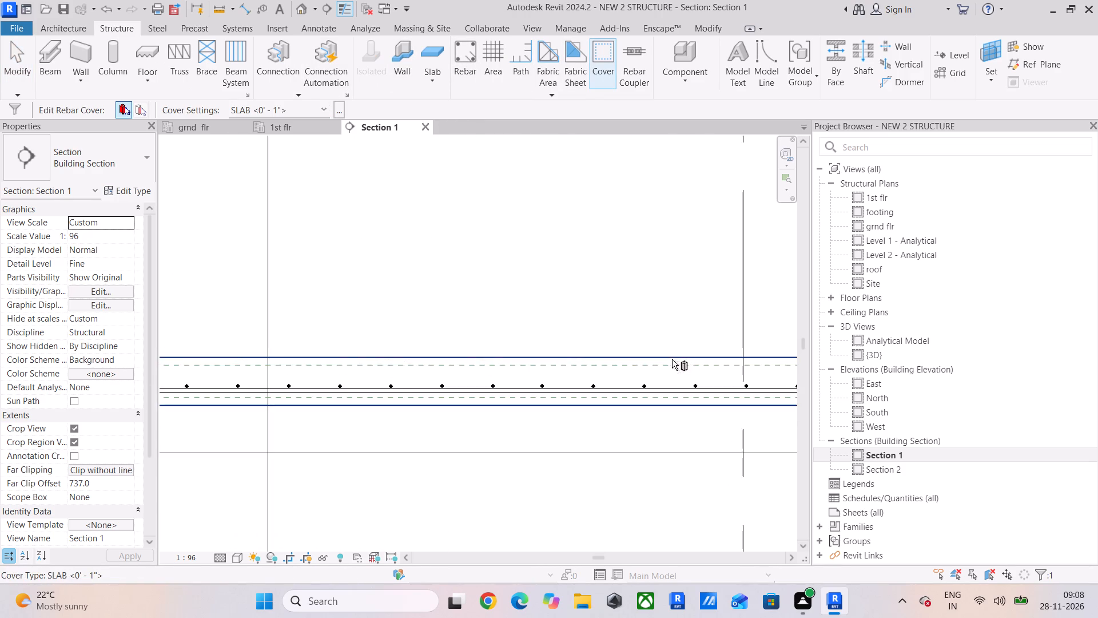
{"action": "scroll", "coordinate": [664, 361], "scroll_direction": "down", "scroll_amount": 9}
{"action": "middle_click_drag", "start_coordinate": [639, 359], "coordinate": [559, 362]}
{"action": "scroll", "coordinate": [507, 348], "scroll_direction": "down", "scroll_amount": 4}
{"action": "middle_click_drag", "start_coordinate": [507, 348], "coordinate": [713, 347]}
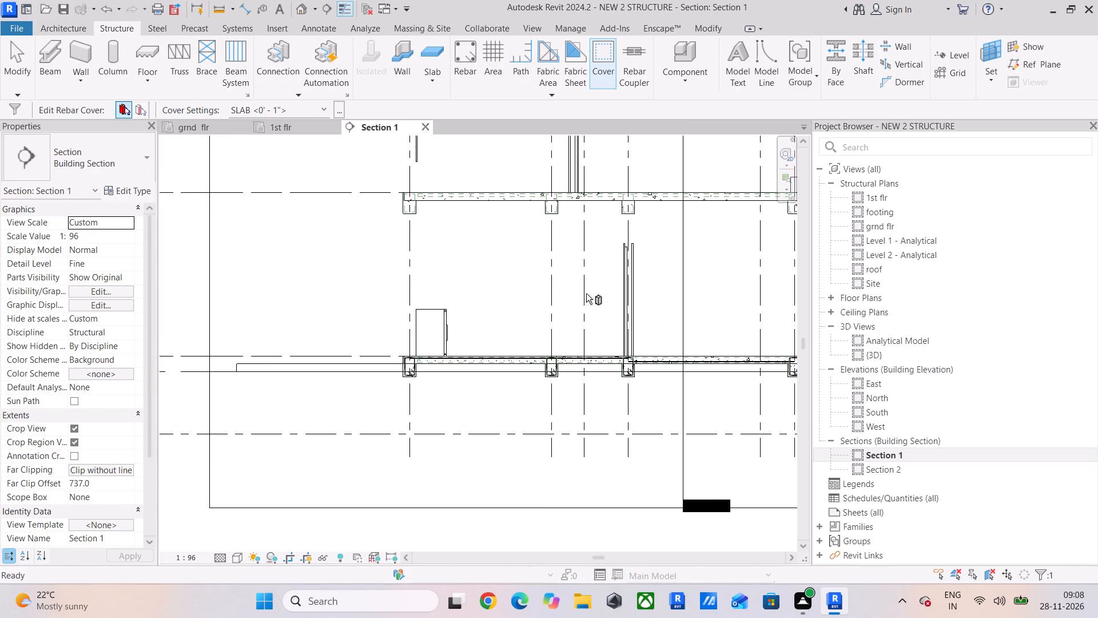
{"action": "scroll", "coordinate": [472, 201], "scroll_direction": "up", "scroll_amount": 6}
{"action": "left_click", "coordinate": [472, 201]}
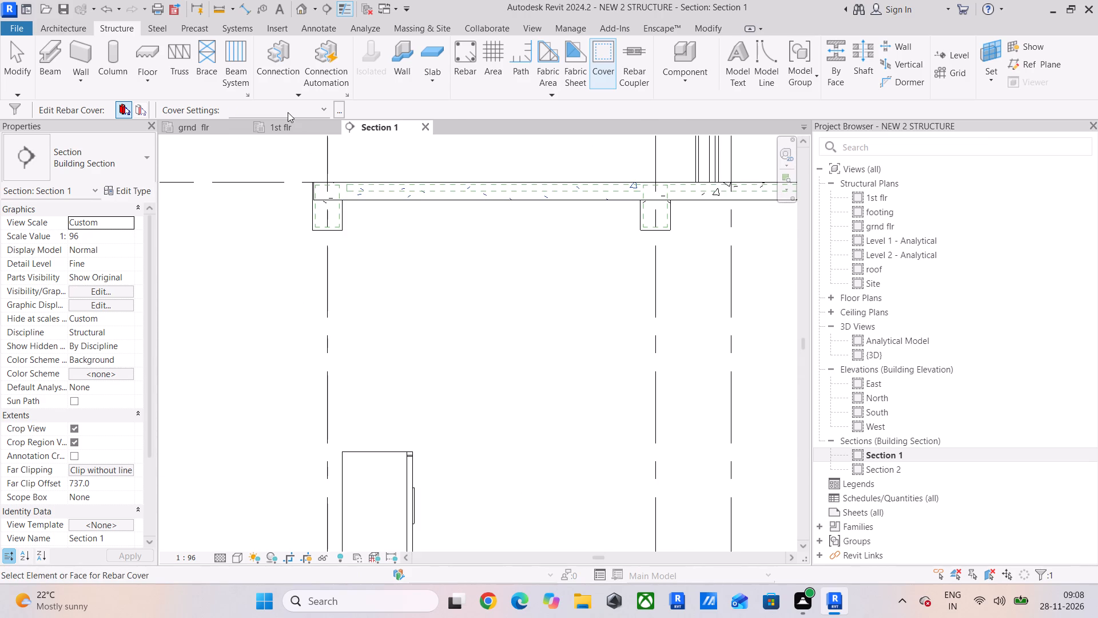
{"action": "left_click", "coordinate": [313, 113]}
{"action": "left_click", "coordinate": [260, 246]}
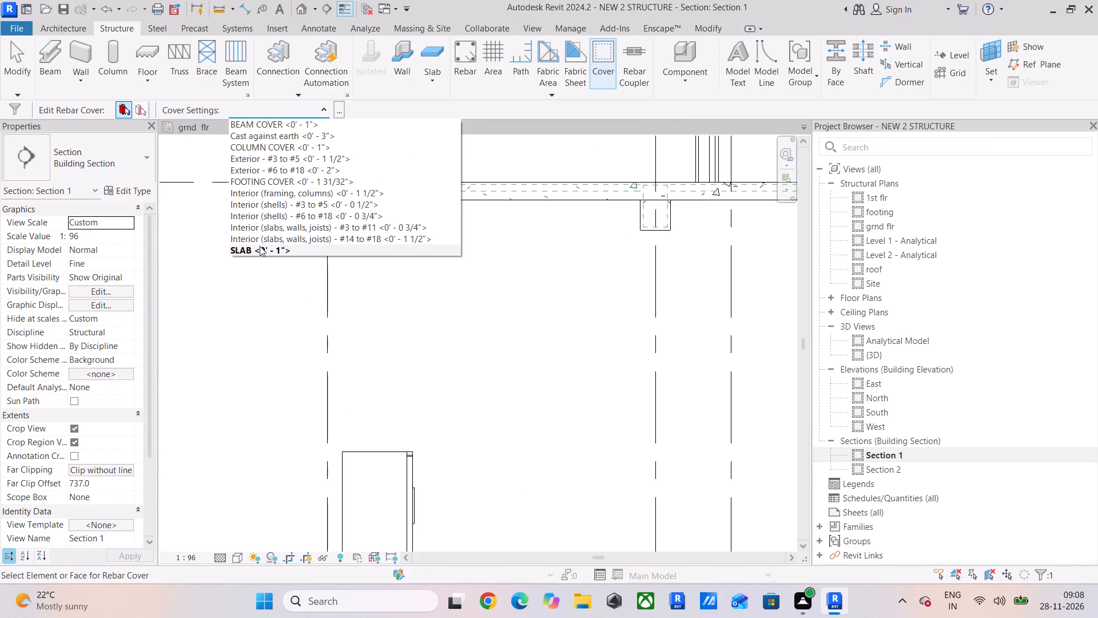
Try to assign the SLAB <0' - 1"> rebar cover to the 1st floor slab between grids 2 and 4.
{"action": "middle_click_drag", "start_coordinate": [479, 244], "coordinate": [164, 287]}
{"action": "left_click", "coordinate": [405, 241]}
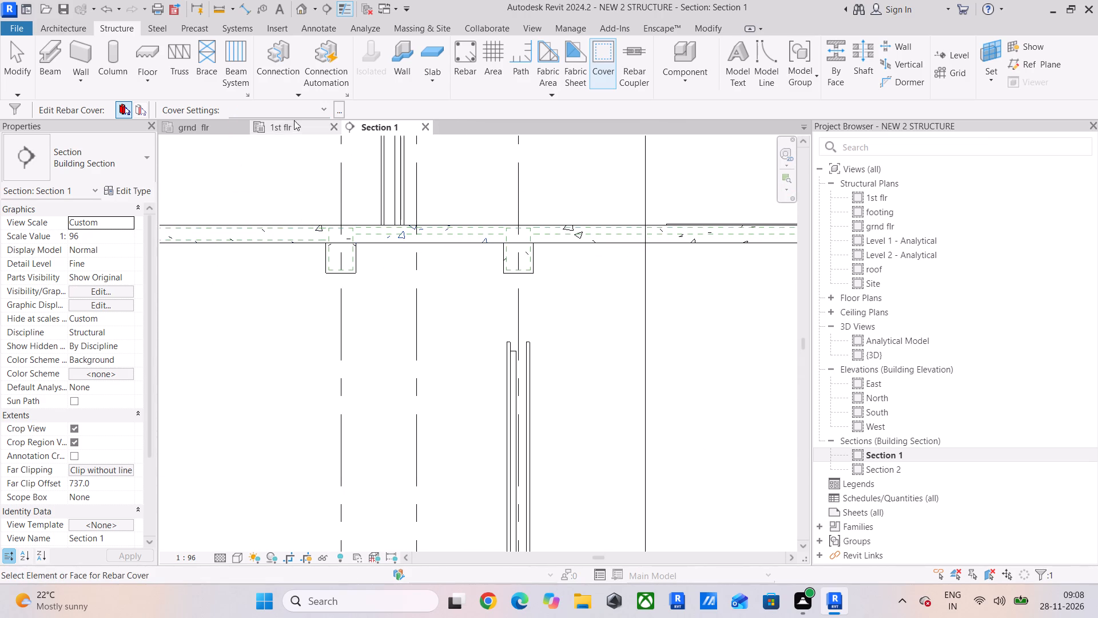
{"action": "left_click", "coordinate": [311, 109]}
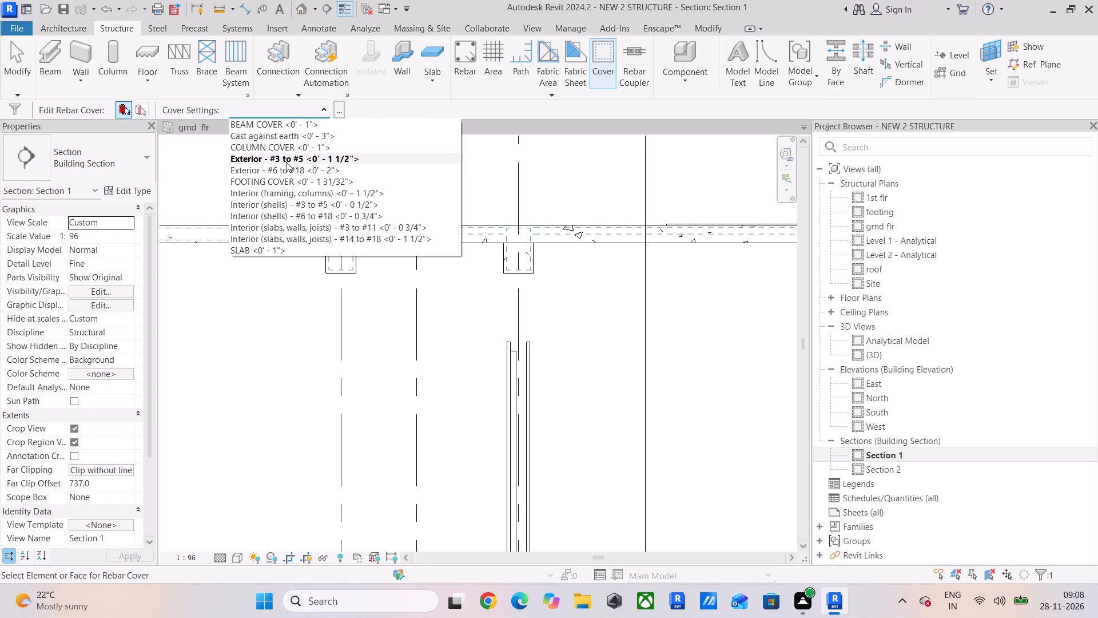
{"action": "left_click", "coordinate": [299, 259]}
Set the rebar cover of the 1st floor slabs between grids 4 and 6 and between grids 2 and 4 to SLAB <0' - 1">.
{"action": "middle_click_drag", "start_coordinate": [550, 276], "coordinate": [252, 322]}
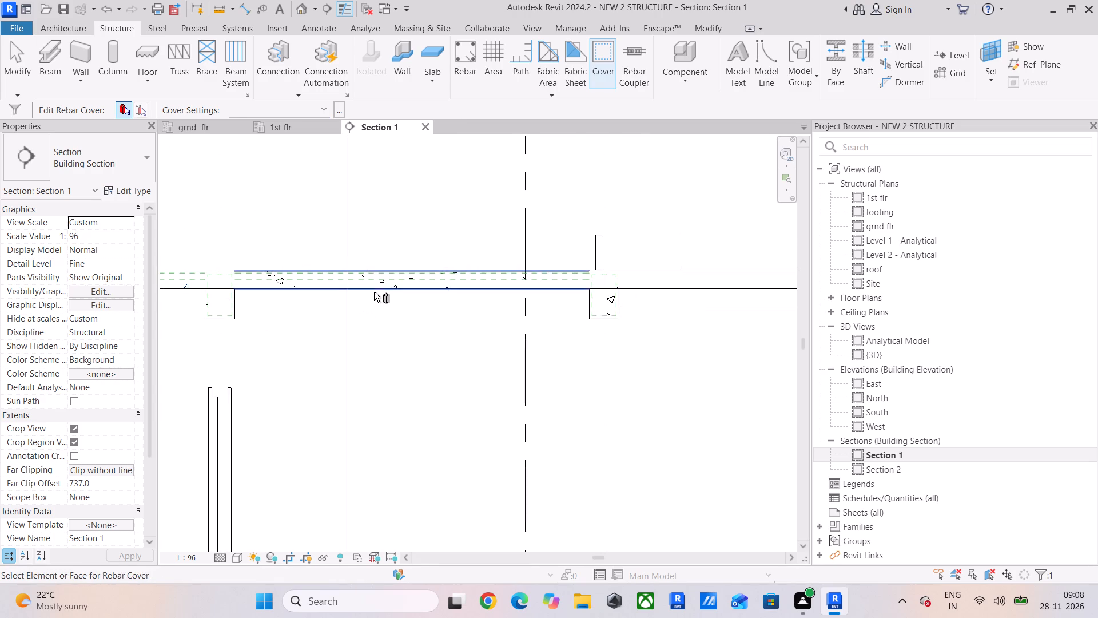
{"action": "left_click", "coordinate": [375, 291]}
{"action": "left_click", "coordinate": [293, 109]}
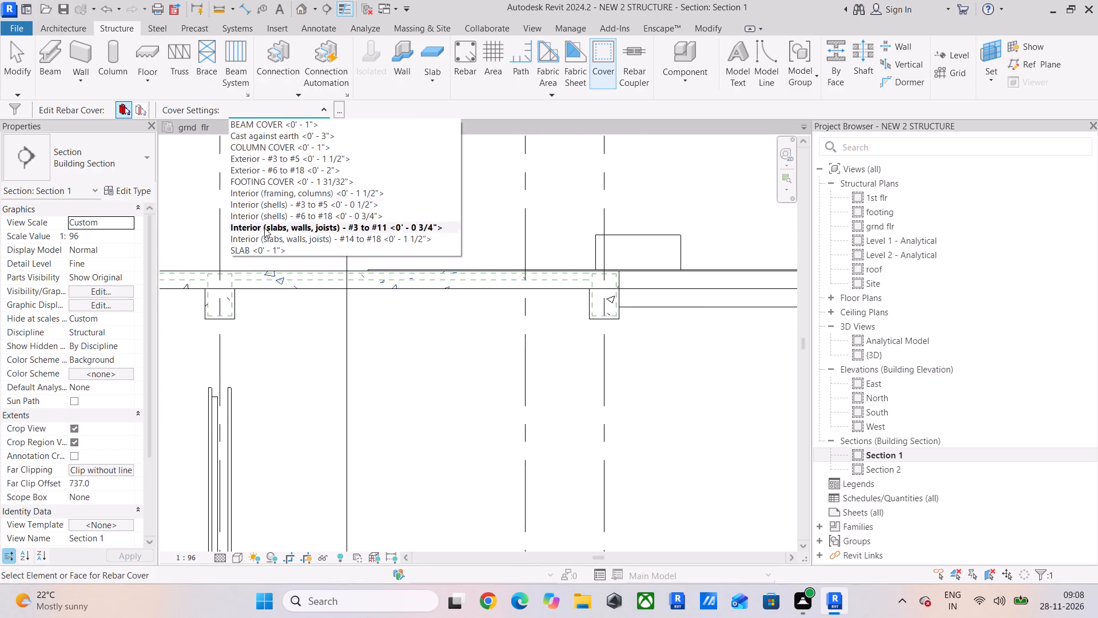
{"action": "left_click", "coordinate": [260, 245]}
{"action": "middle_click_drag", "start_coordinate": [265, 252], "coordinate": [476, 263]}
{"action": "left_click", "coordinate": [348, 297]}
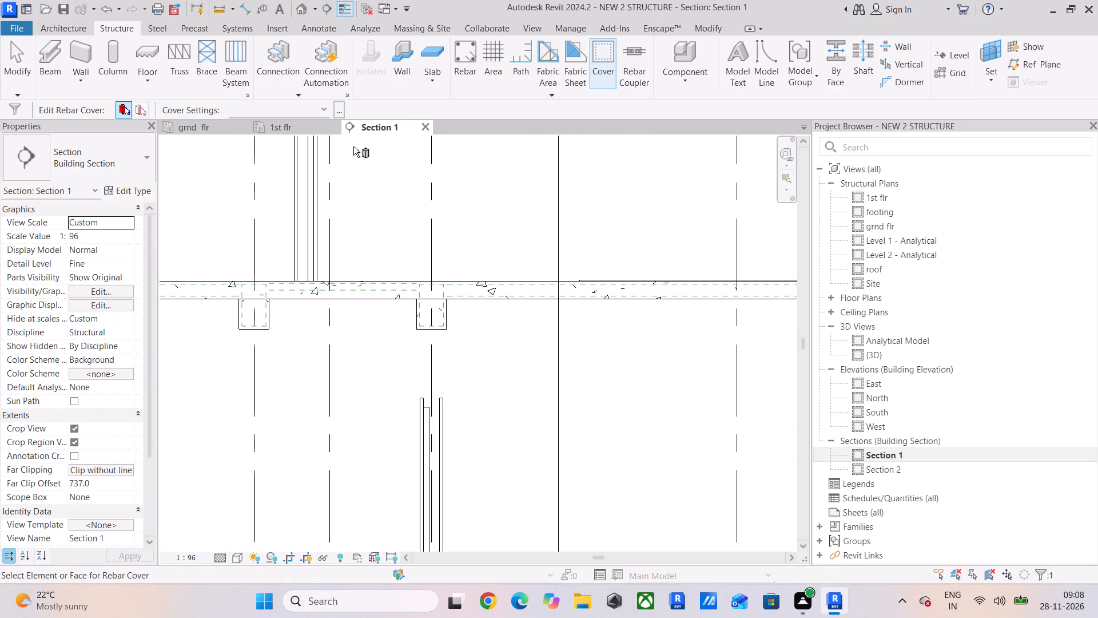
{"action": "left_click", "coordinate": [313, 105]}
{"action": "left_click", "coordinate": [273, 248]}
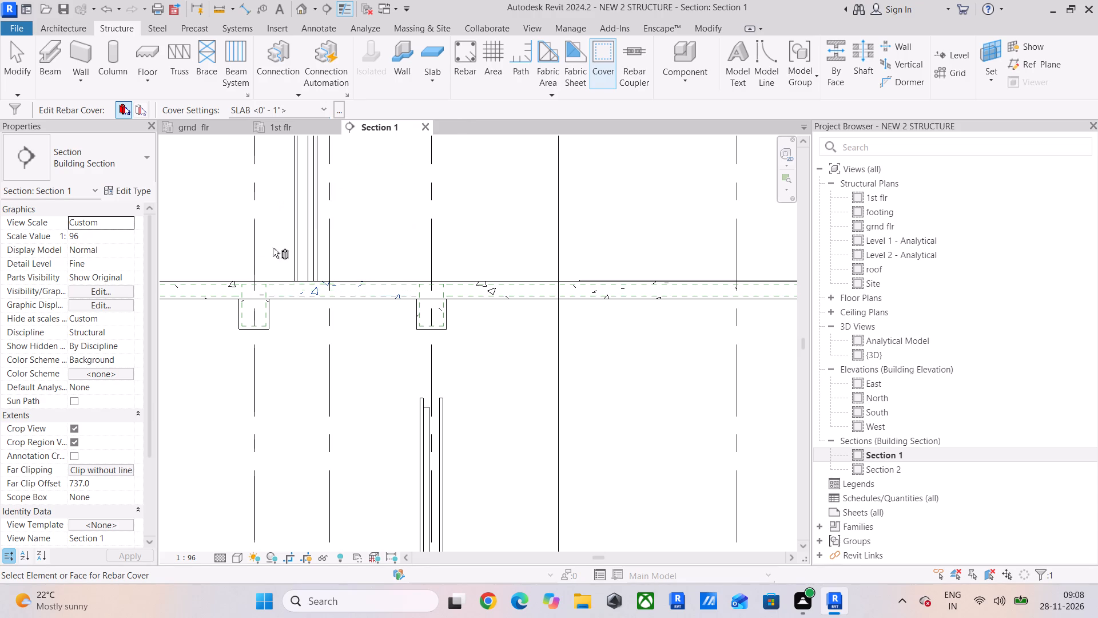
Set the rebar cover of the roof slab between grids 1 and 2 to SLAB <0' - 1">.
{"action": "scroll", "coordinate": [274, 256], "scroll_direction": "down", "scroll_amount": 9}
{"action": "scroll", "coordinate": [464, 290], "scroll_direction": "up", "scroll_amount": 5}
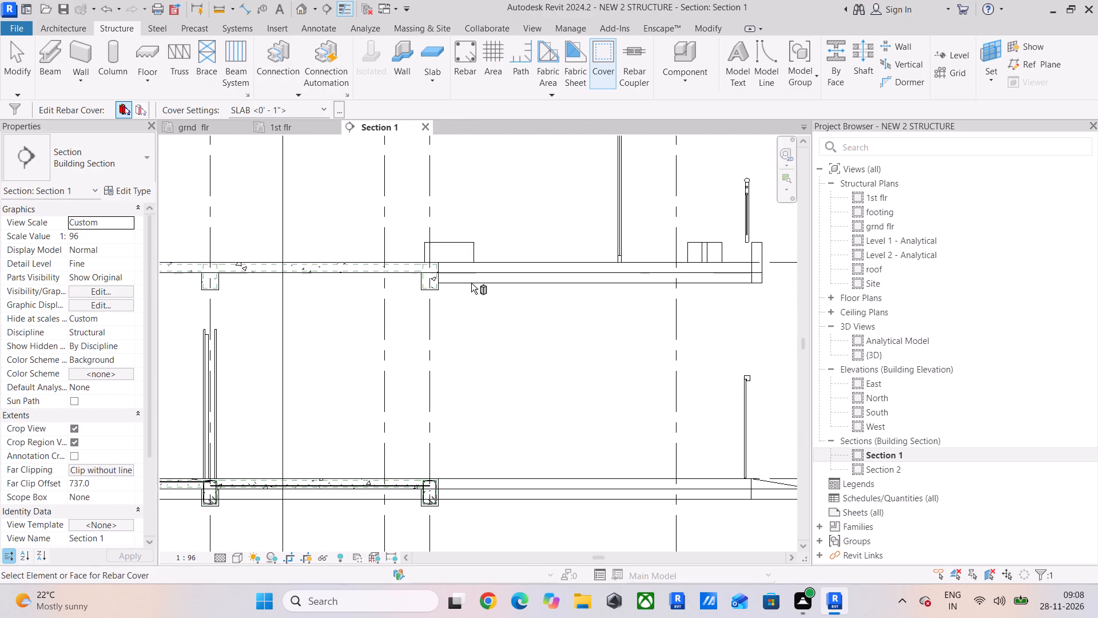
{"action": "scroll", "coordinate": [472, 283], "scroll_direction": "down", "scroll_amount": 9}
{"action": "middle_click_drag", "start_coordinate": [478, 283], "coordinate": [522, 354]}
{"action": "scroll", "coordinate": [380, 264], "scroll_direction": "up", "scroll_amount": 5}
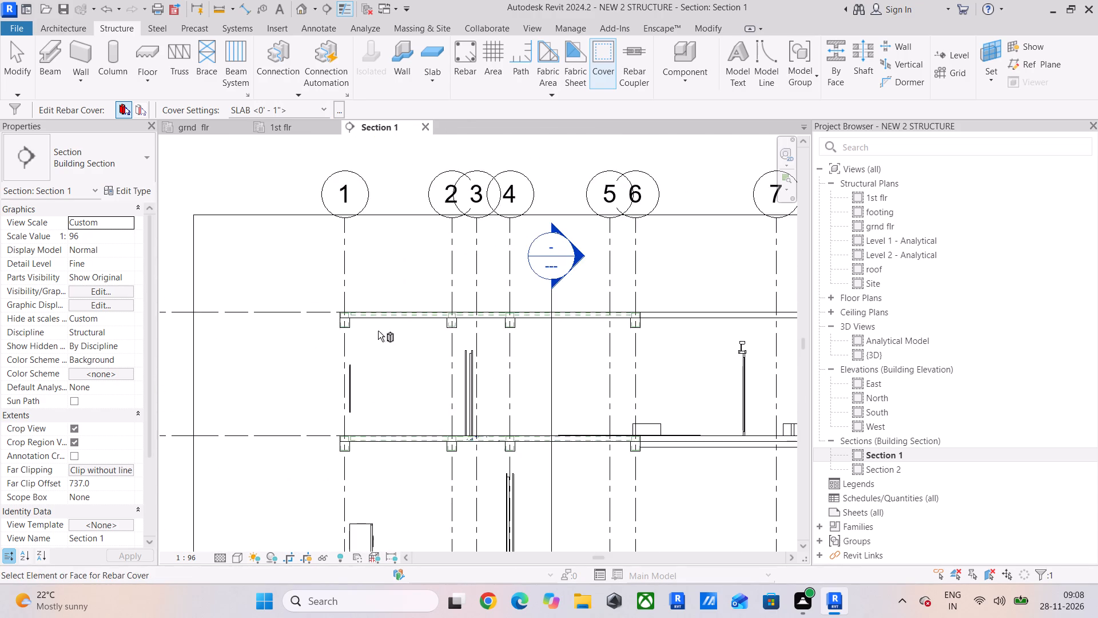
{"action": "scroll", "coordinate": [378, 331], "scroll_direction": "up", "scroll_amount": 6}
{"action": "left_click", "coordinate": [389, 305]}
{"action": "left_click", "coordinate": [299, 109]}
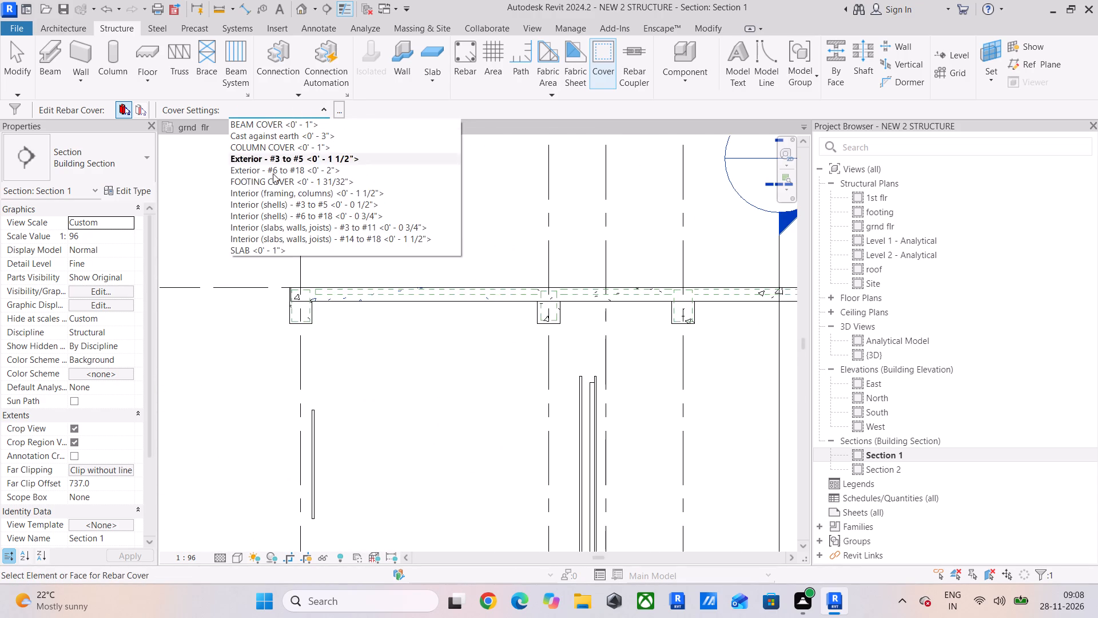
{"action": "left_click", "coordinate": [262, 251]}
Set the rebar cover of the roof slabs between grids 2 and 4 and between grids 4 and 6 to SLAB <0' - 1">.
{"action": "left_click", "coordinate": [581, 301]}
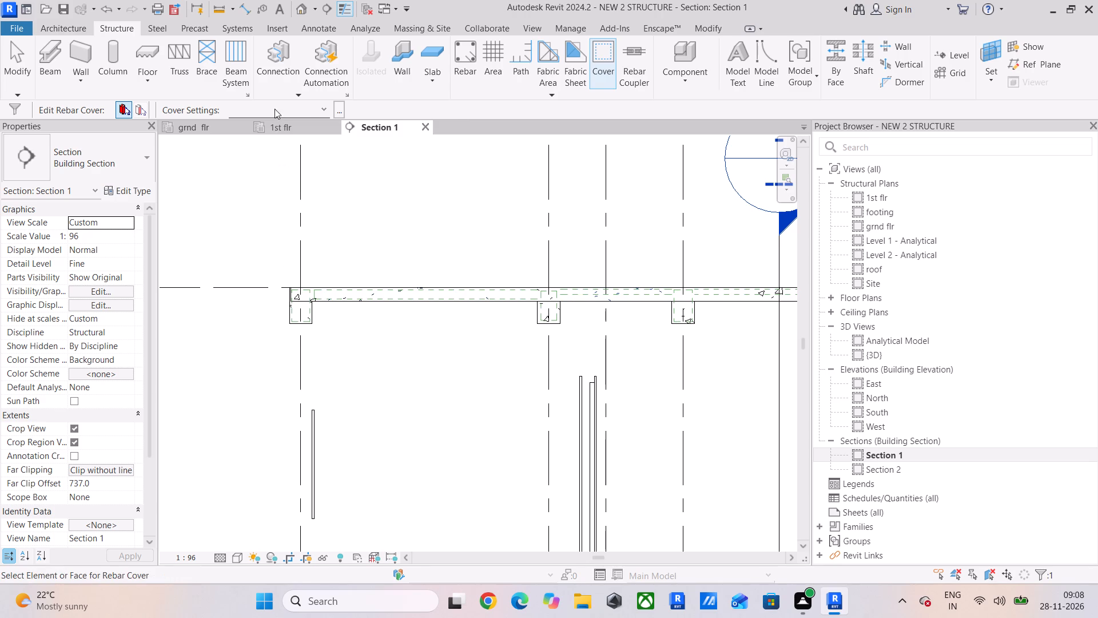
{"action": "left_click", "coordinate": [275, 106]}
{"action": "left_click", "coordinate": [266, 245]}
{"action": "middle_click_drag", "start_coordinate": [456, 272], "coordinate": [177, 272]}
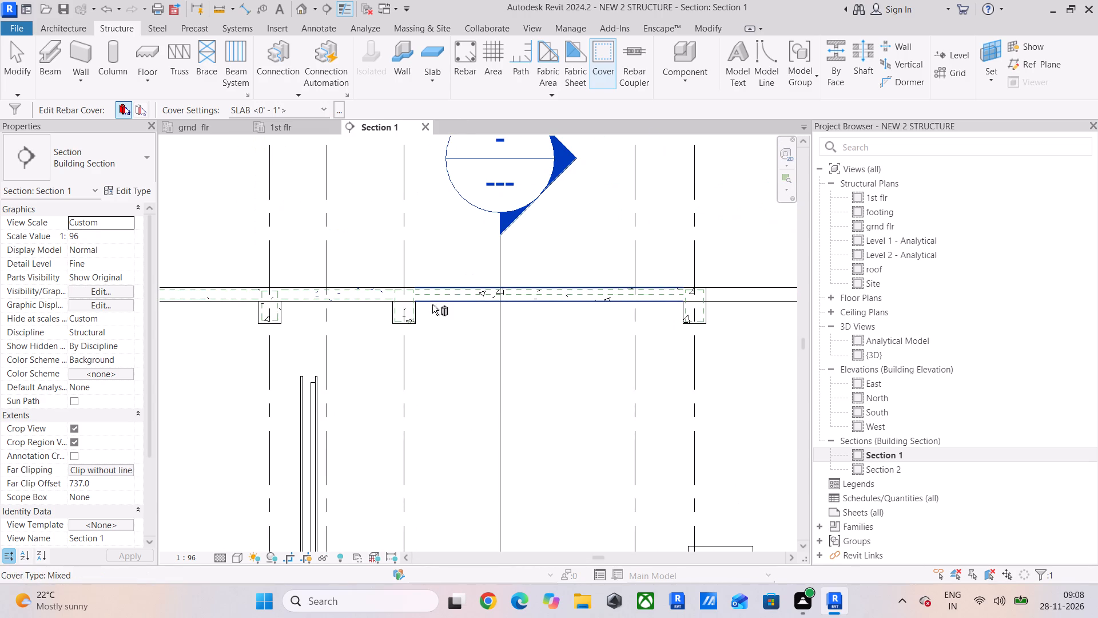
{"action": "left_click", "coordinate": [437, 306]}
{"action": "left_click", "coordinate": [300, 113]}
{"action": "left_click", "coordinate": [272, 249]}
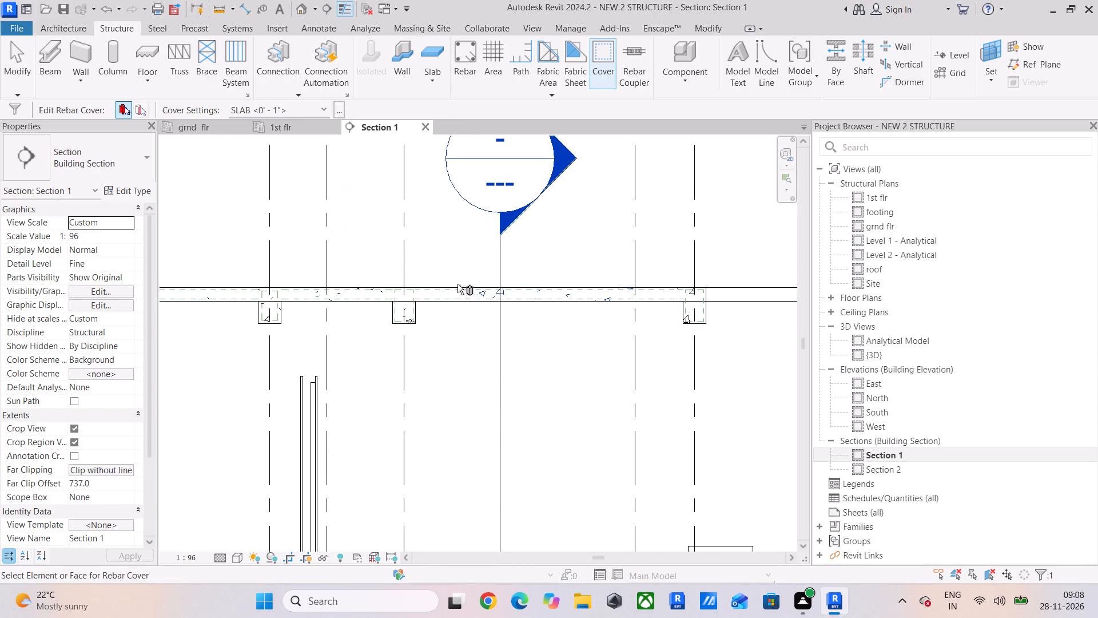
{"action": "scroll", "coordinate": [472, 285], "scroll_direction": "down", "scroll_amount": 5}
{"action": "middle_click_drag", "start_coordinate": [481, 282], "coordinate": [357, 284]}
{"action": "scroll", "coordinate": [523, 278], "scroll_direction": "up", "scroll_amount": 4}
{"action": "scroll", "coordinate": [523, 278], "scroll_direction": "down", "scroll_amount": 5}
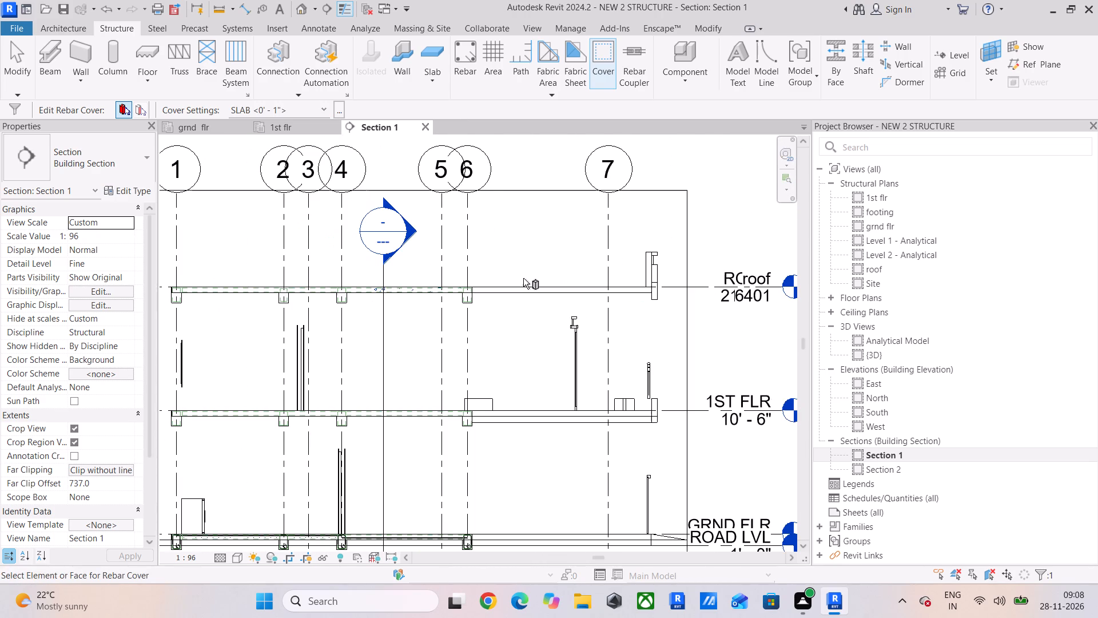
{"action": "key", "text": "Escape"}
{"action": "key", "text": "Escape"}
{"action": "key", "text": "Escape"}
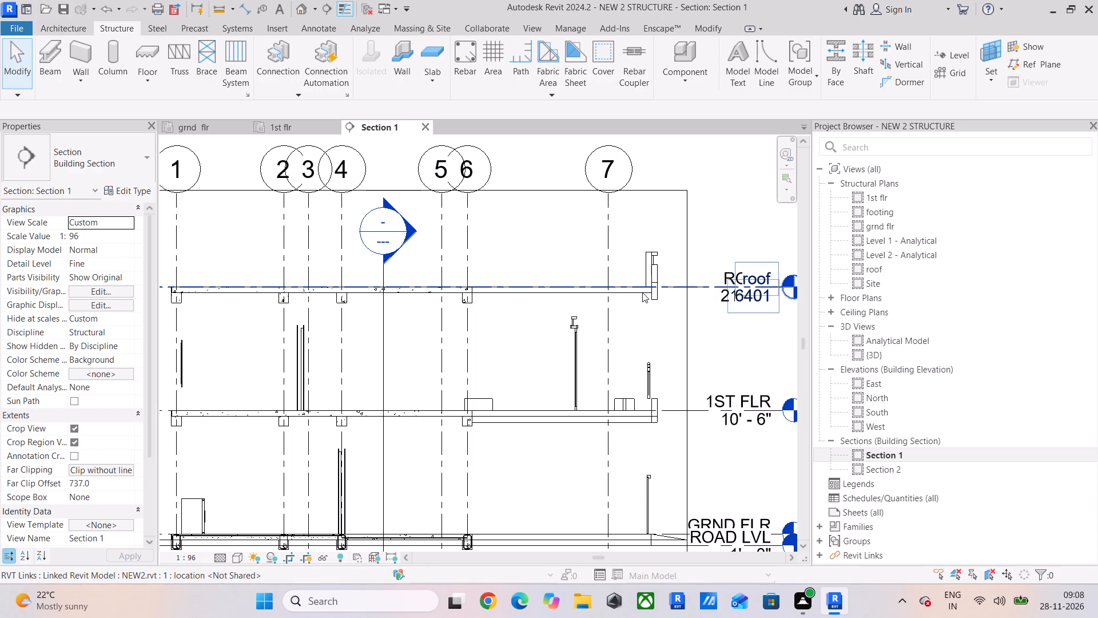
Temporarily hide the linked NEW2.rvt model in Section 1.
{"action": "left_click", "coordinate": [638, 296]}
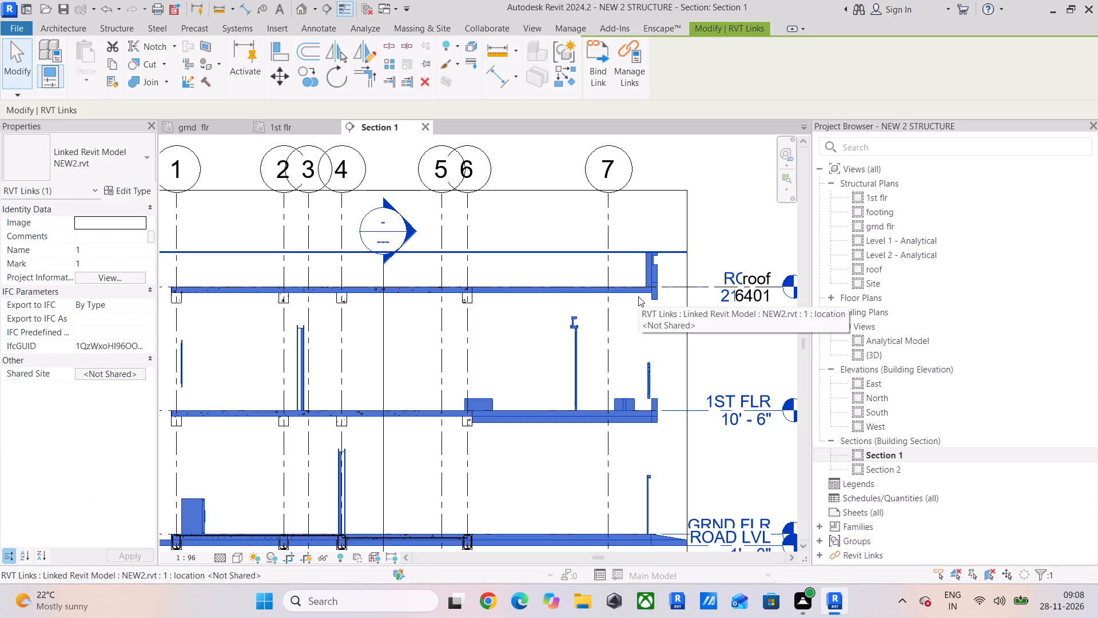
{"action": "type", "text": "hh"}
{"action": "scroll", "coordinate": [638, 295], "scroll_direction": "down", "scroll_amount": 5}
{"action": "middle_click_drag", "start_coordinate": [540, 294], "coordinate": [608, 294]}
{"action": "scroll", "coordinate": [604, 426], "scroll_direction": "up", "scroll_amount": 5}
{"action": "left_click", "coordinate": [283, 137]}
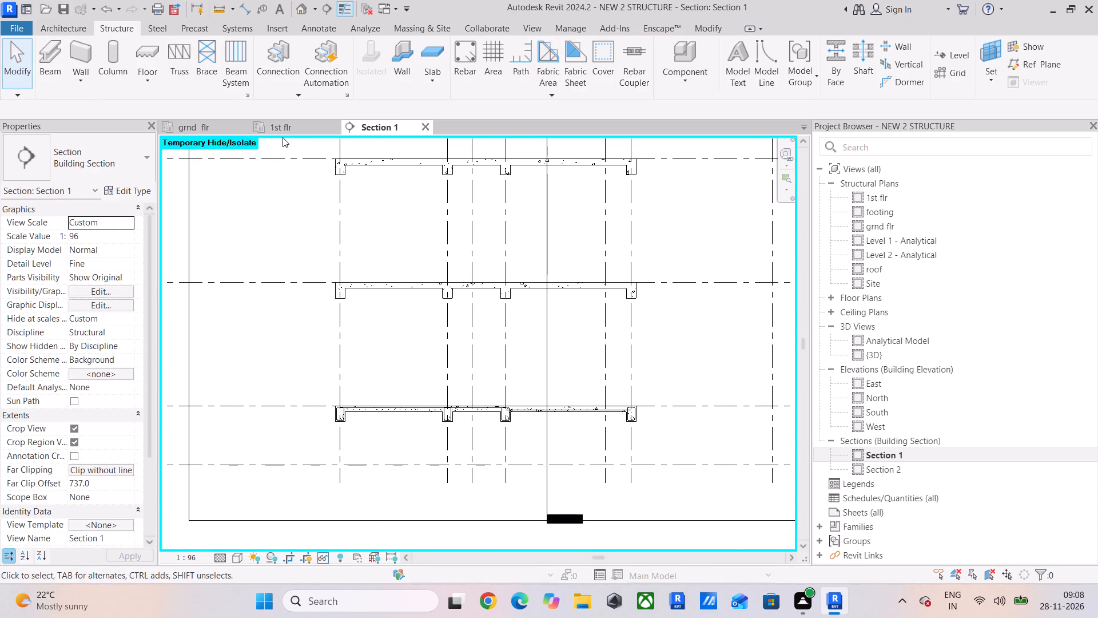
On the ground floor plan, move the Section 1 line from between grids B and C to between grids A and B.
{"action": "left_click", "coordinate": [199, 131]}
{"action": "scroll", "coordinate": [500, 257], "scroll_direction": "down", "scroll_amount": 9}
{"action": "middle_click_drag", "start_coordinate": [500, 272], "coordinate": [499, 275]}
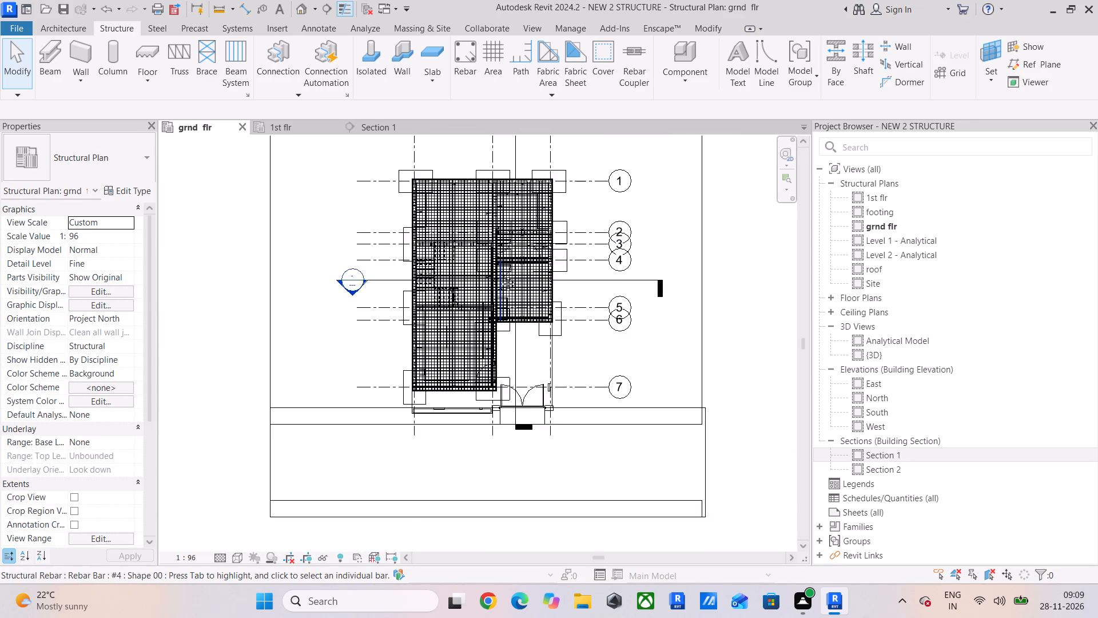
{"action": "middle_click_drag", "start_coordinate": [499, 275], "coordinate": [494, 351]}
{"action": "left_click", "coordinate": [513, 227]}
{"action": "left_click_drag", "start_coordinate": [511, 228], "coordinate": [451, 231]}
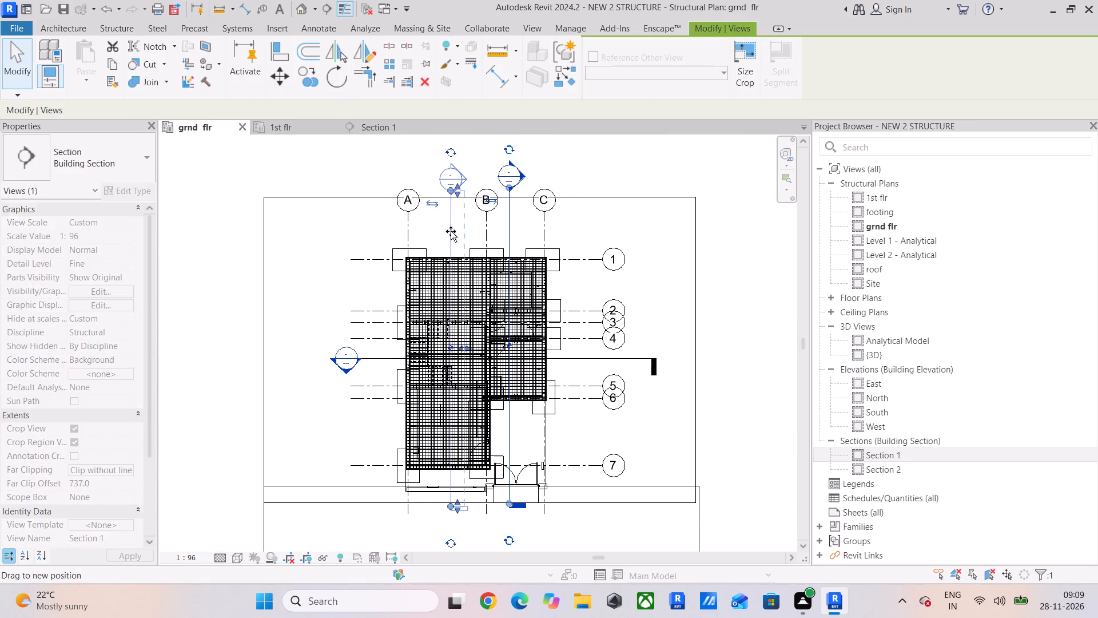
{"action": "left_click_drag", "start_coordinate": [451, 231], "coordinate": [444, 232]}
Check the moved section line on the 1st floor plan and return to Section 1 to view the slabs it cuts.
{"action": "left_click", "coordinate": [277, 130]}
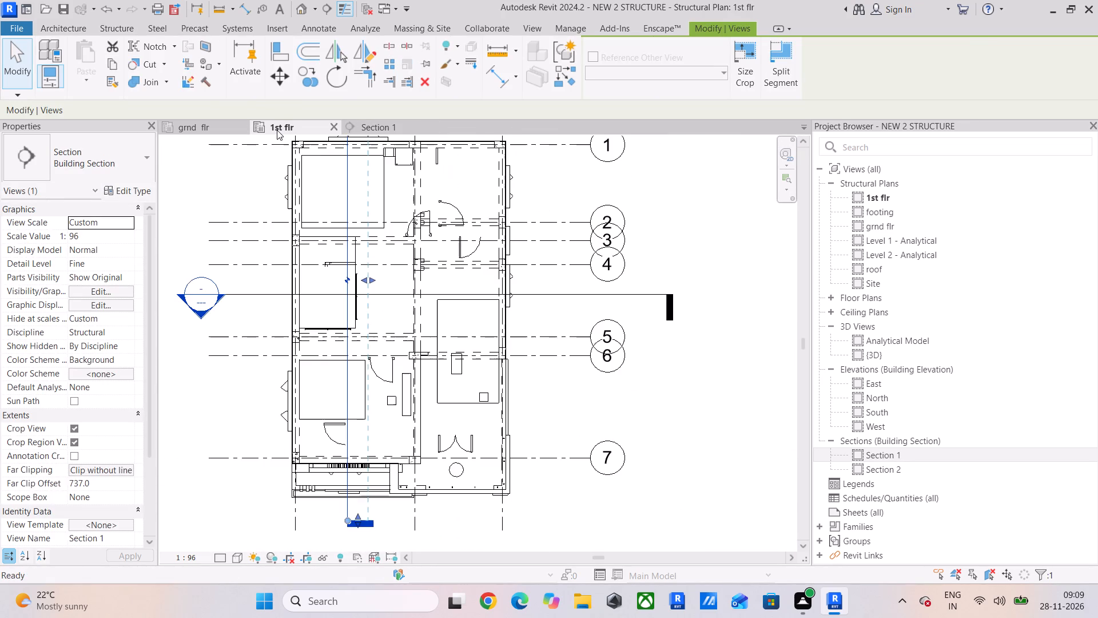
{"action": "scroll", "coordinate": [396, 312], "scroll_direction": "up", "scroll_amount": 4}
{"action": "scroll", "coordinate": [396, 312], "scroll_direction": "down", "scroll_amount": 4}
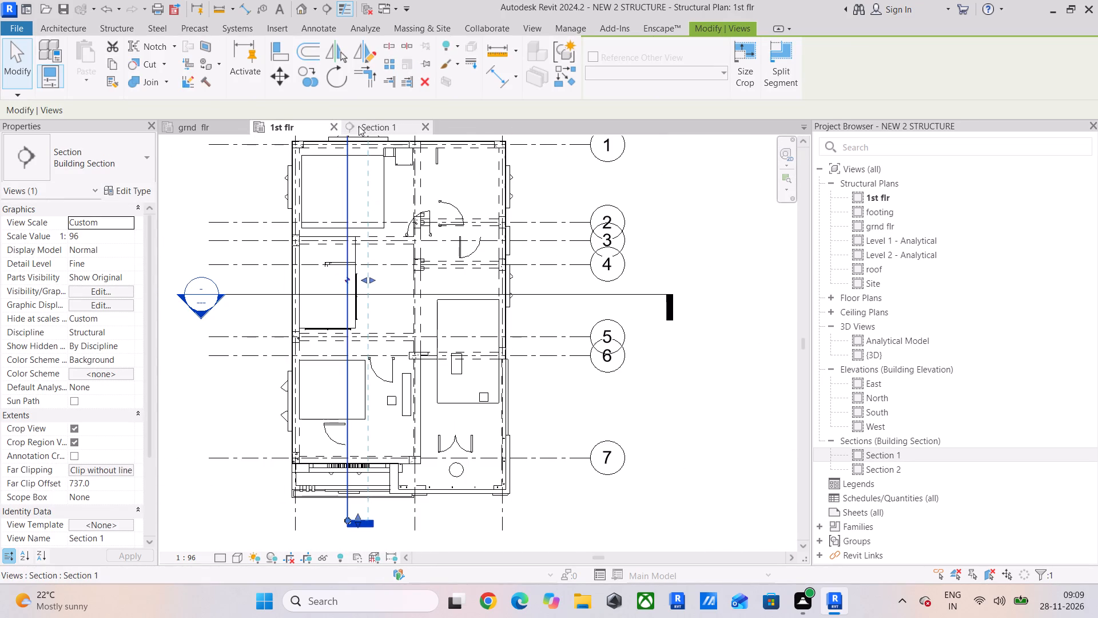
{"action": "left_click", "coordinate": [372, 130]}
{"action": "scroll", "coordinate": [369, 276], "scroll_direction": "up", "scroll_amount": 5}
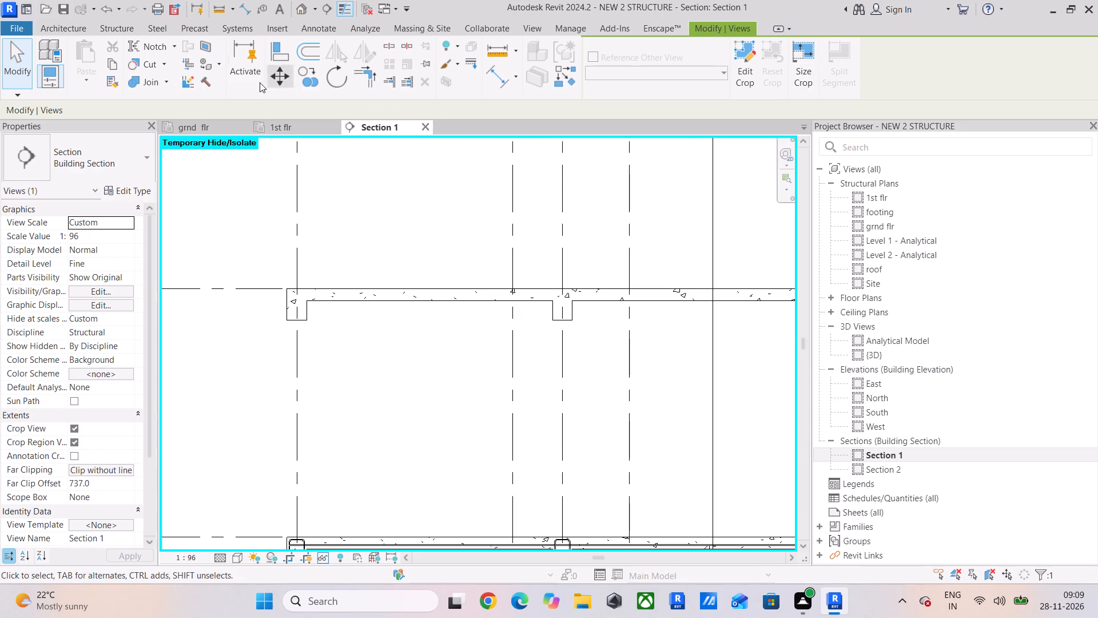
Set the rebar cover of the roof slabs between grids 1 and 3, 3 and 5, and 5 and 7 to SLAB <0' - 1">.
{"action": "left_click", "coordinate": [105, 23]}
{"action": "left_click", "coordinate": [603, 72]}
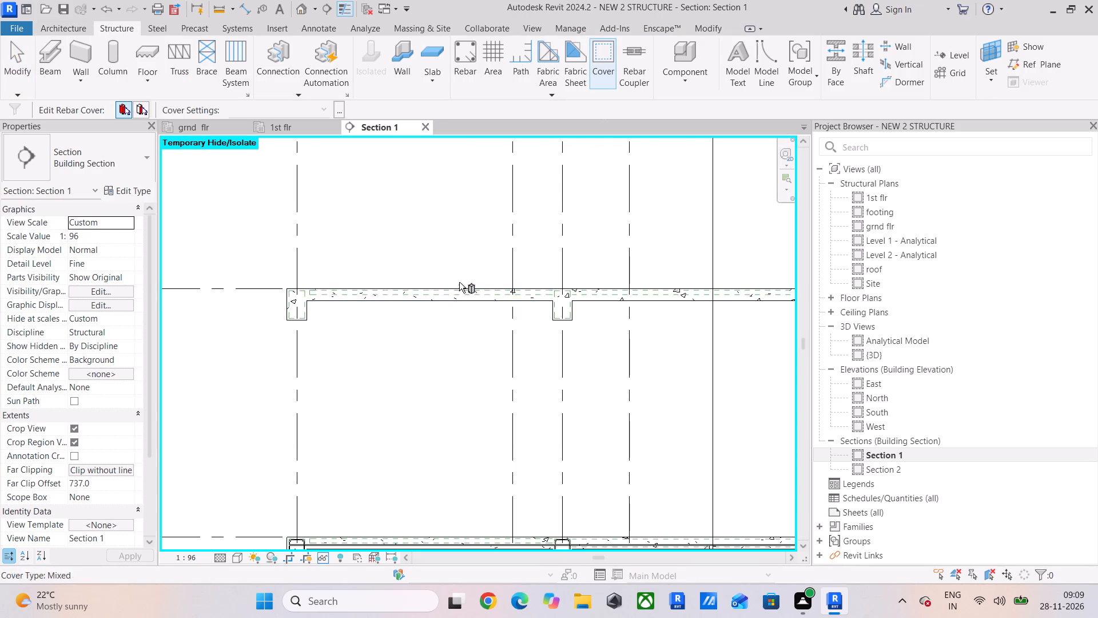
{"action": "scroll", "coordinate": [459, 282], "scroll_direction": "down", "scroll_amount": 4}
{"action": "middle_click_drag", "start_coordinate": [460, 282], "coordinate": [460, 415]}
{"action": "left_click", "coordinate": [464, 284]}
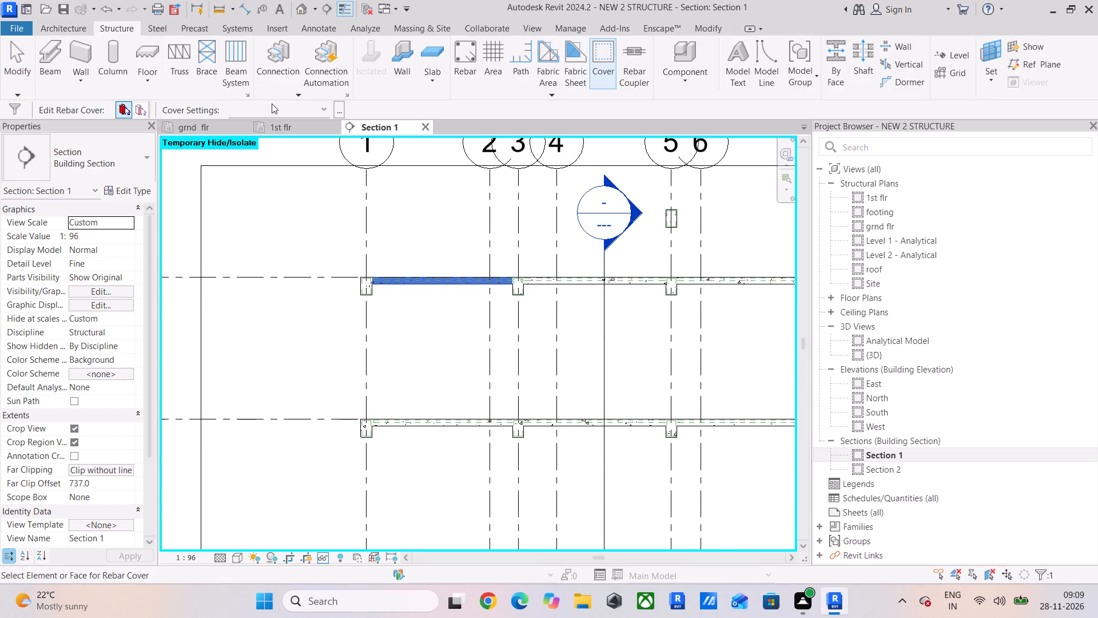
{"action": "left_click", "coordinate": [325, 111]}
{"action": "left_click", "coordinate": [293, 249]}
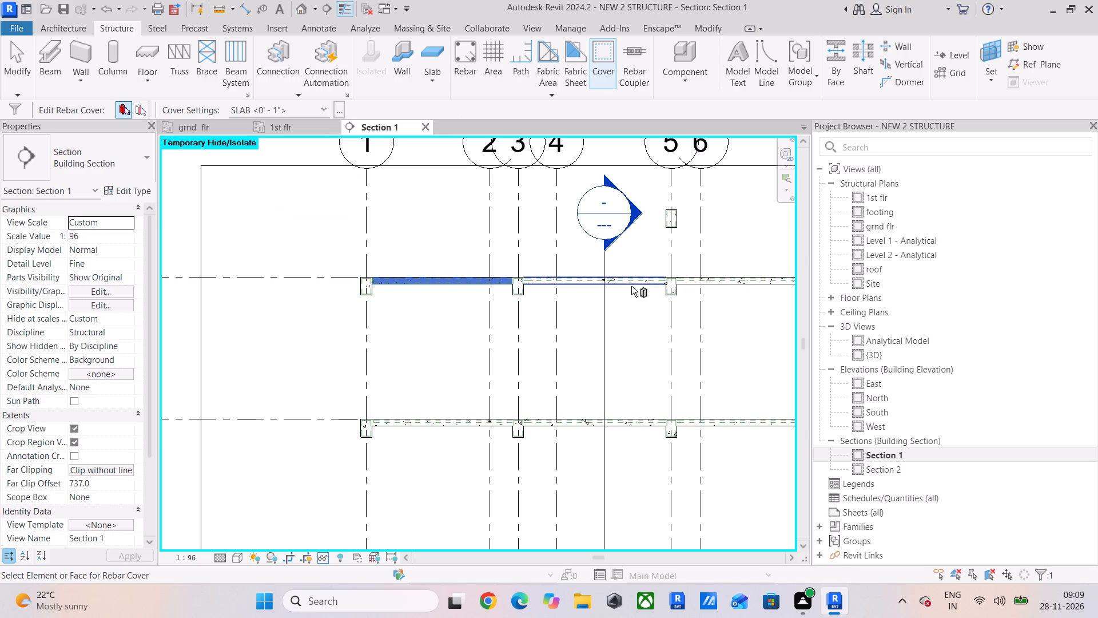
{"action": "left_click", "coordinate": [631, 286]}
{"action": "left_click", "coordinate": [296, 105]}
{"action": "left_click", "coordinate": [279, 248]}
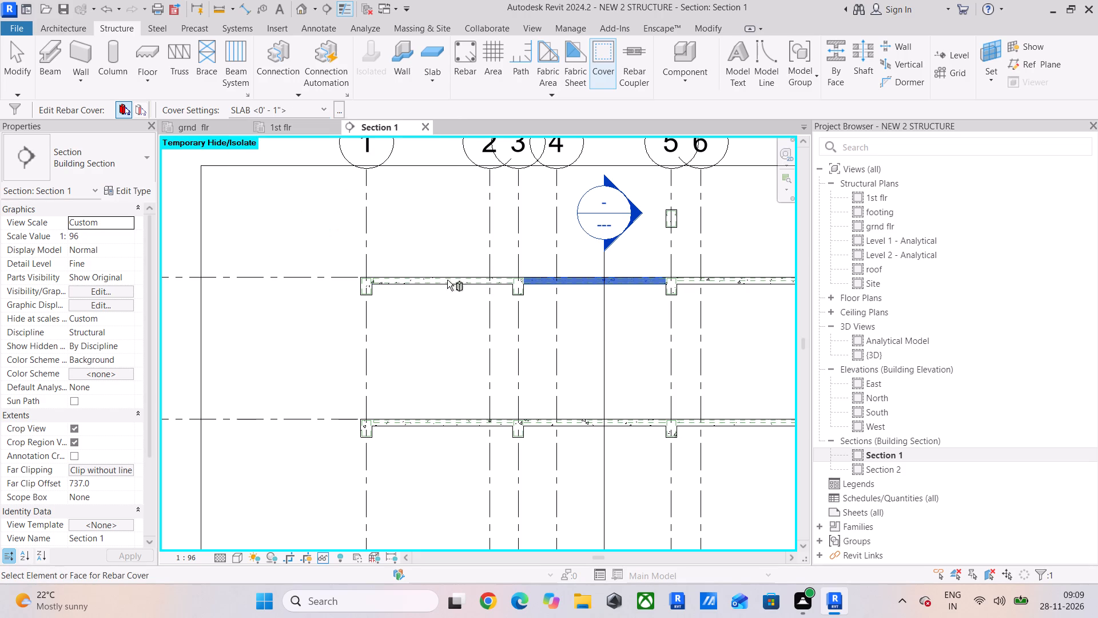
{"action": "middle_click_drag", "start_coordinate": [473, 280], "coordinate": [328, 280]}
{"action": "left_click", "coordinate": [604, 278]}
{"action": "left_click", "coordinate": [311, 109]}
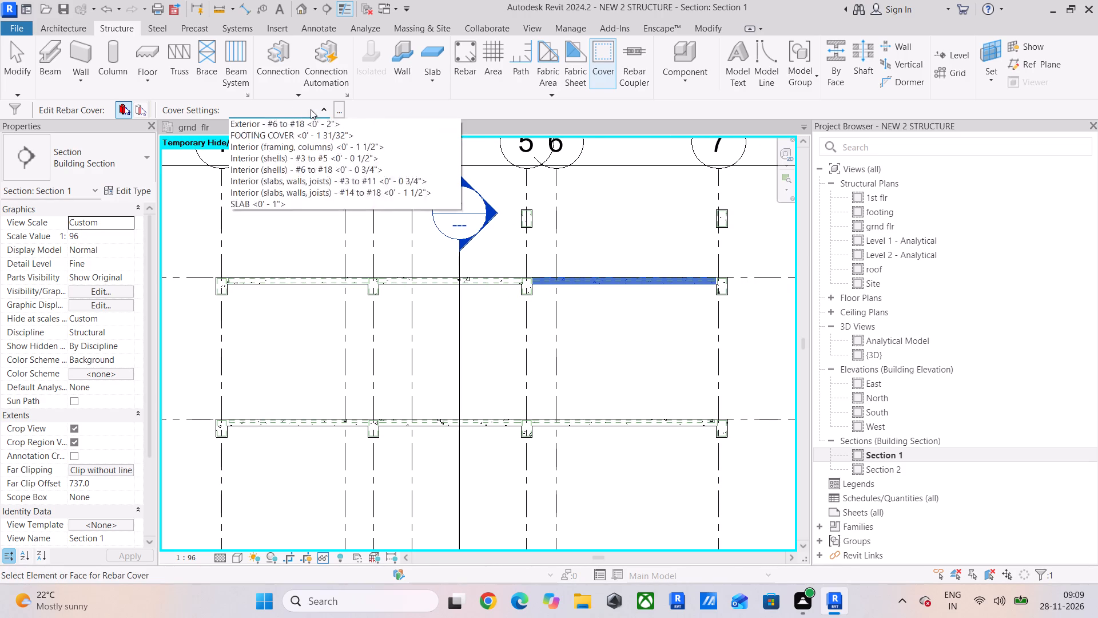
{"action": "left_click", "coordinate": [266, 251]}
Set the rebar cover of the 1st floor slabs between grids 5 and 7, 3 and 5, and 1 and 3 to SLAB <0' - 1">.
{"action": "left_click", "coordinate": [616, 429]}
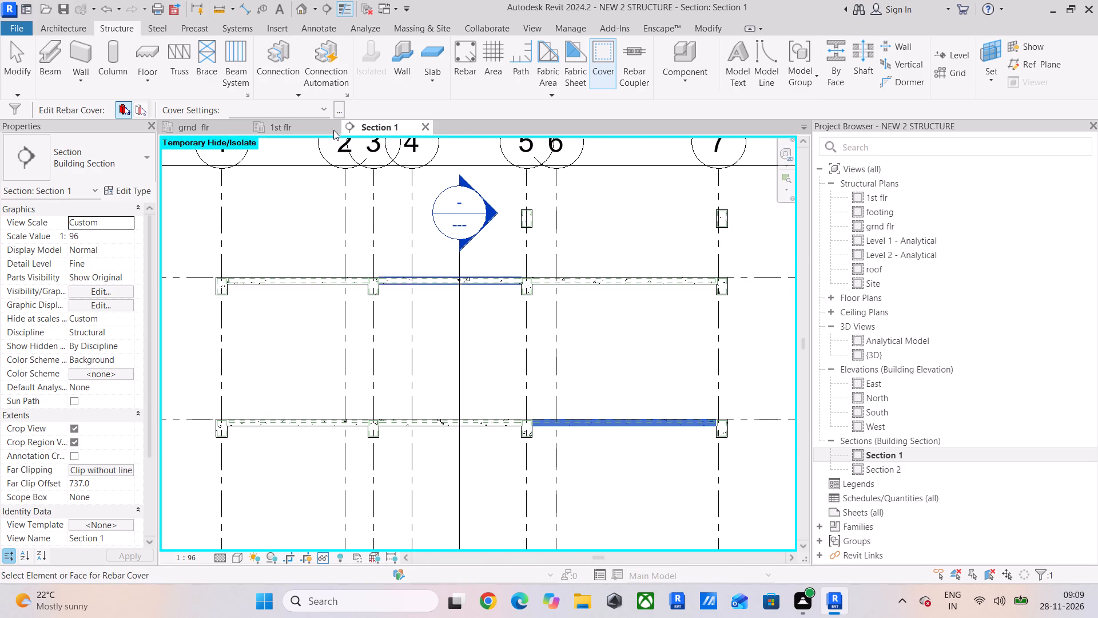
{"action": "left_click", "coordinate": [324, 110]}
{"action": "left_click", "coordinate": [287, 249]}
{"action": "middle_click_drag", "start_coordinate": [385, 256], "coordinate": [416, 64]}
{"action": "scroll", "coordinate": [472, 211], "scroll_direction": "up", "scroll_amount": 3}
{"action": "left_click", "coordinate": [470, 240]}
{"action": "left_click", "coordinate": [287, 106]}
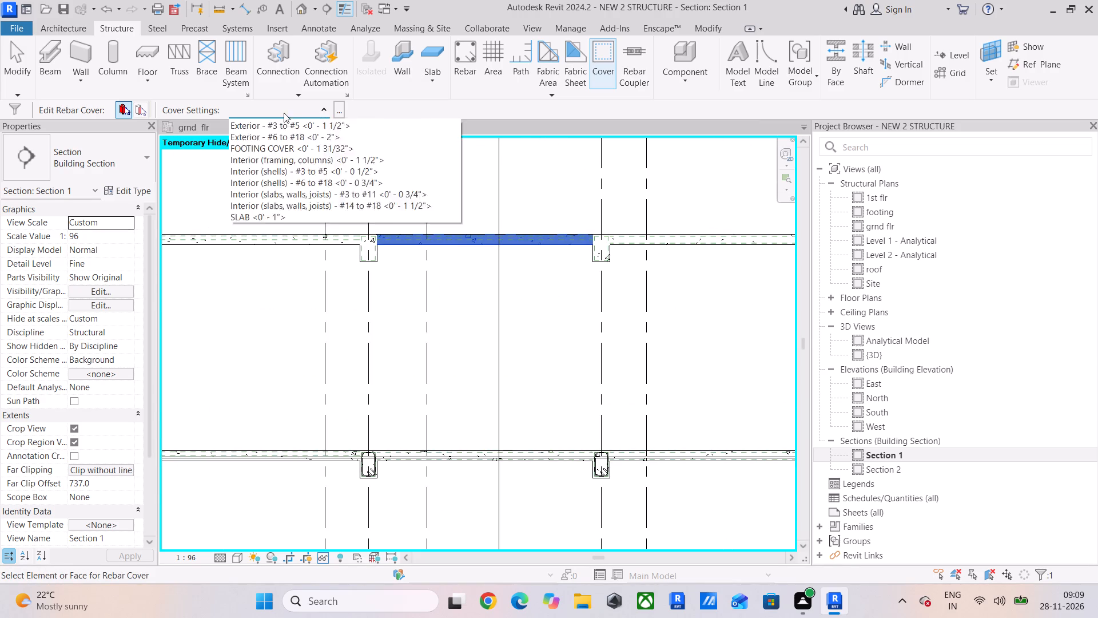
{"action": "left_click", "coordinate": [274, 247]}
{"action": "scroll", "coordinate": [274, 252], "scroll_direction": "down", "scroll_amount": 1}
{"action": "middle_click_drag", "start_coordinate": [276, 251], "coordinate": [377, 137]}
{"action": "middle_click_drag", "start_coordinate": [352, 213], "coordinate": [364, 312]}
{"action": "left_click", "coordinate": [392, 230]}
{"action": "left_click", "coordinate": [298, 113]}
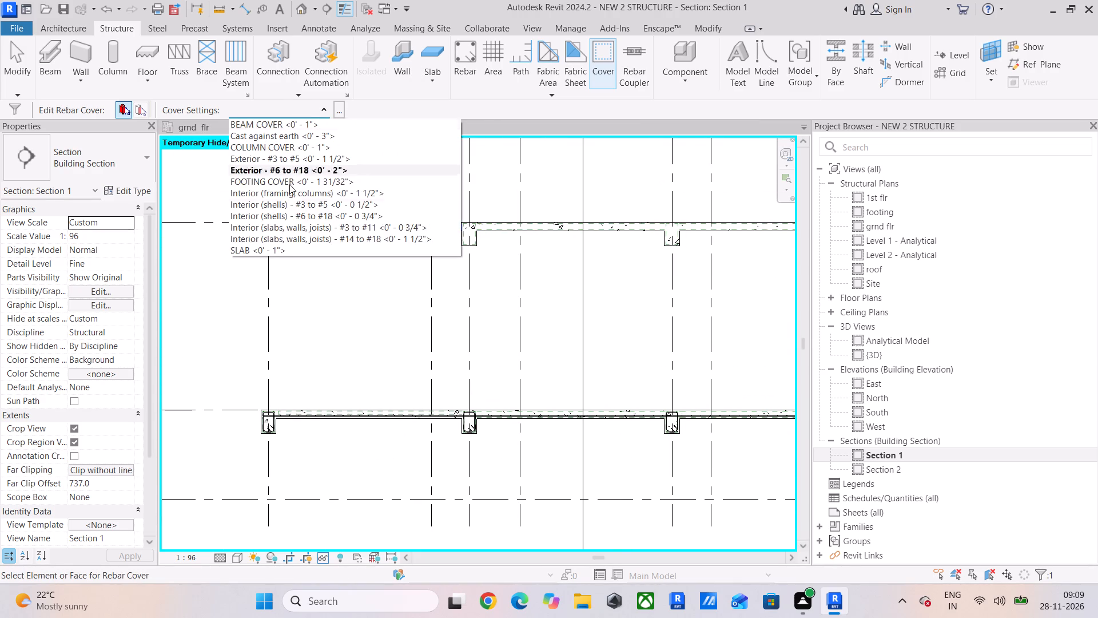
{"action": "left_click", "coordinate": [274, 248]}
Set the rebar cover of the ground floor slab between grids 1 and 3 to SLAB <0' - 1">.
{"action": "scroll", "coordinate": [397, 300], "scroll_direction": "up", "scroll_amount": 1}
{"action": "middle_click_drag", "start_coordinate": [394, 293], "coordinate": [332, 191]}
{"action": "scroll", "coordinate": [342, 337], "scroll_direction": "up", "scroll_amount": 4}
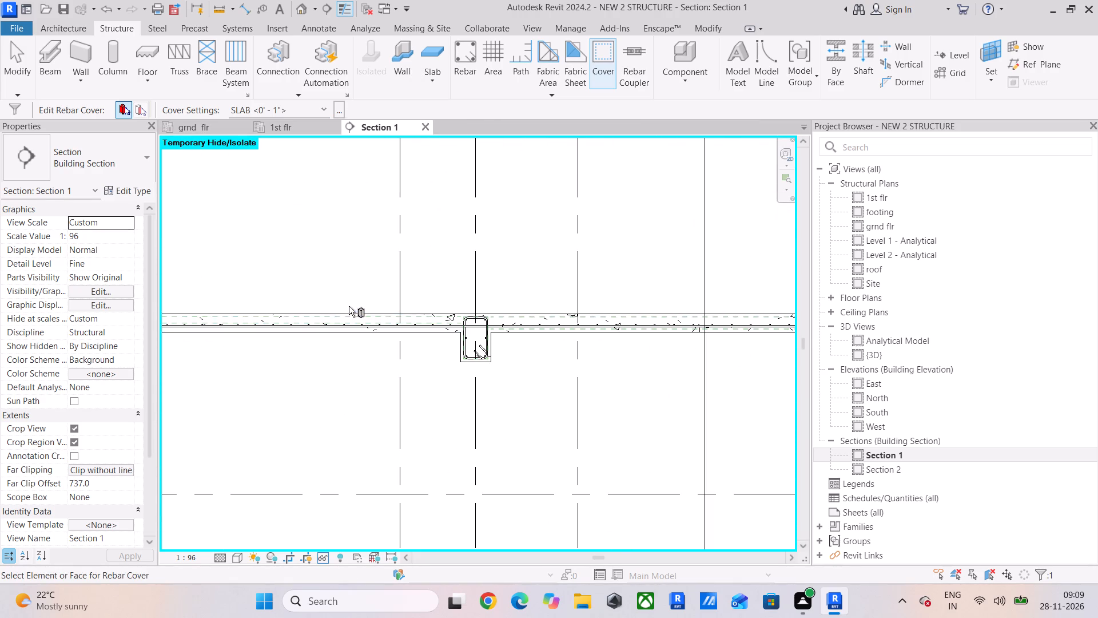
{"action": "left_click", "coordinate": [349, 312]}
{"action": "left_click", "coordinate": [313, 105]}
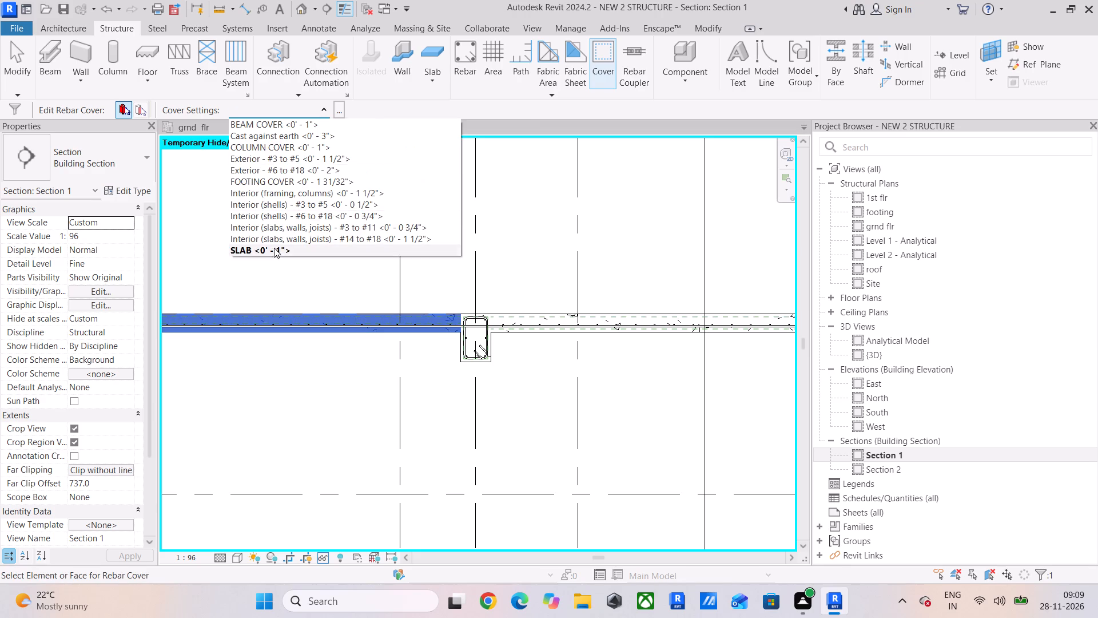
{"action": "left_click_drag", "start_coordinate": [273, 249], "coordinate": [279, 250]}
Check the rebar cover setting of the ground floor slabs between grids 3 and 5 and between grids 5 and 7.
{"action": "scroll", "coordinate": [563, 304], "scroll_direction": "down", "scroll_amount": 4}
{"action": "middle_click_drag", "start_coordinate": [571, 299], "coordinate": [264, 269]}
{"action": "scroll", "coordinate": [548, 283], "scroll_direction": "up", "scroll_amount": 5}
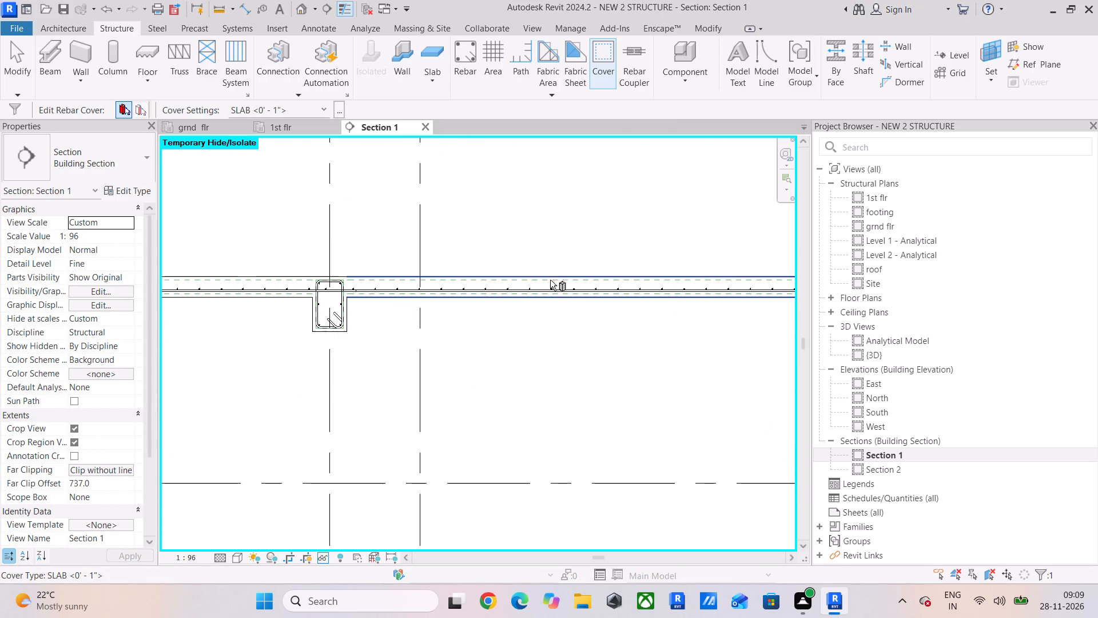
{"action": "scroll", "coordinate": [417, 274], "scroll_direction": "down", "scroll_amount": 3}
{"action": "left_click", "coordinate": [308, 278]}
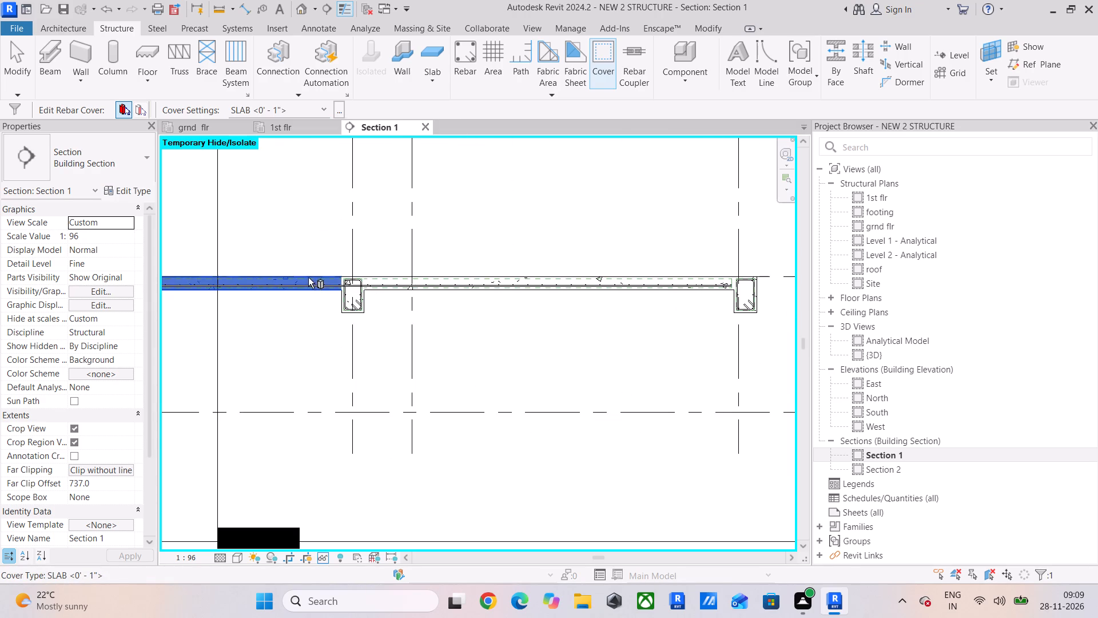
{"action": "left_click", "coordinate": [484, 279]}
{"action": "key", "text": "Escape"}
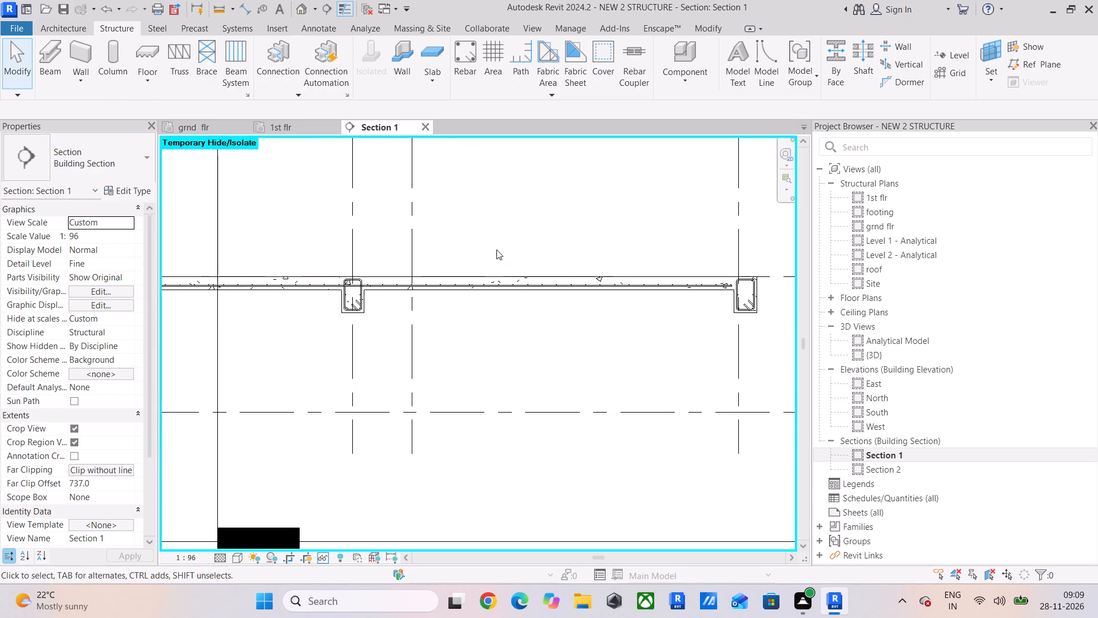
{"action": "key", "text": "Escape"}
{"action": "key", "text": "Escape"}
{"action": "scroll", "coordinate": [484, 231], "scroll_direction": "down", "scroll_amount": 10}
{"action": "key", "text": "Escape"}
{"action": "middle_click_drag", "start_coordinate": [500, 232], "coordinate": [508, 321]}
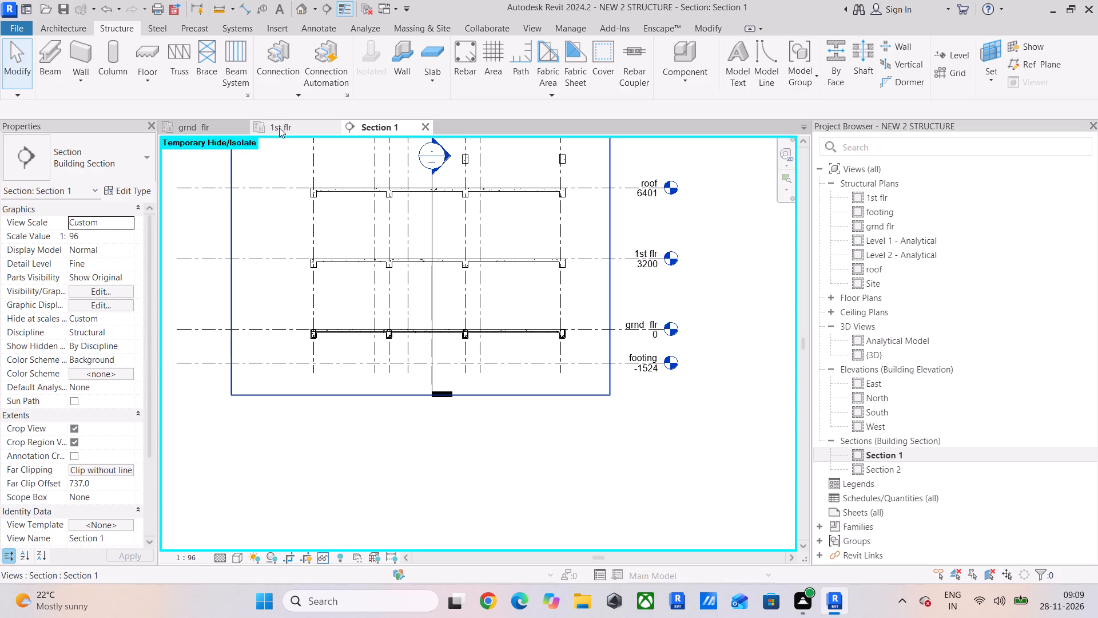
Identify the section line between grids 4 and 5 on the ground floor plan and open the Section 2 view.
{"action": "left_click", "coordinate": [208, 128]}
{"action": "scroll", "coordinate": [391, 298], "scroll_direction": "down", "scroll_amount": 4}
{"action": "scroll", "coordinate": [377, 342], "scroll_direction": "up", "scroll_amount": 3}
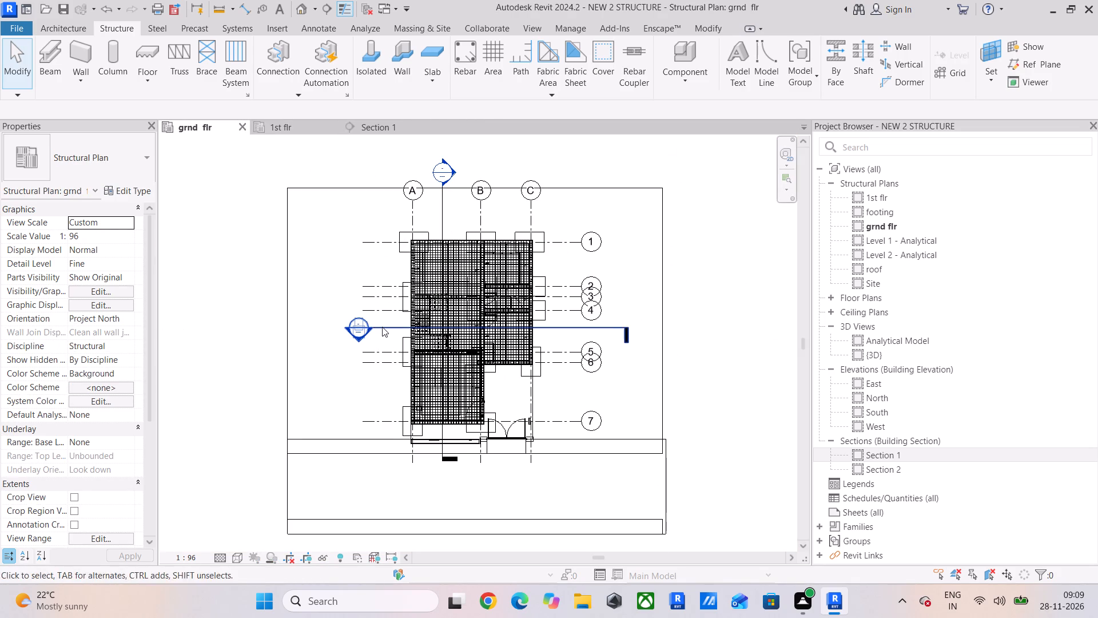
{"action": "left_click", "coordinate": [382, 327]}
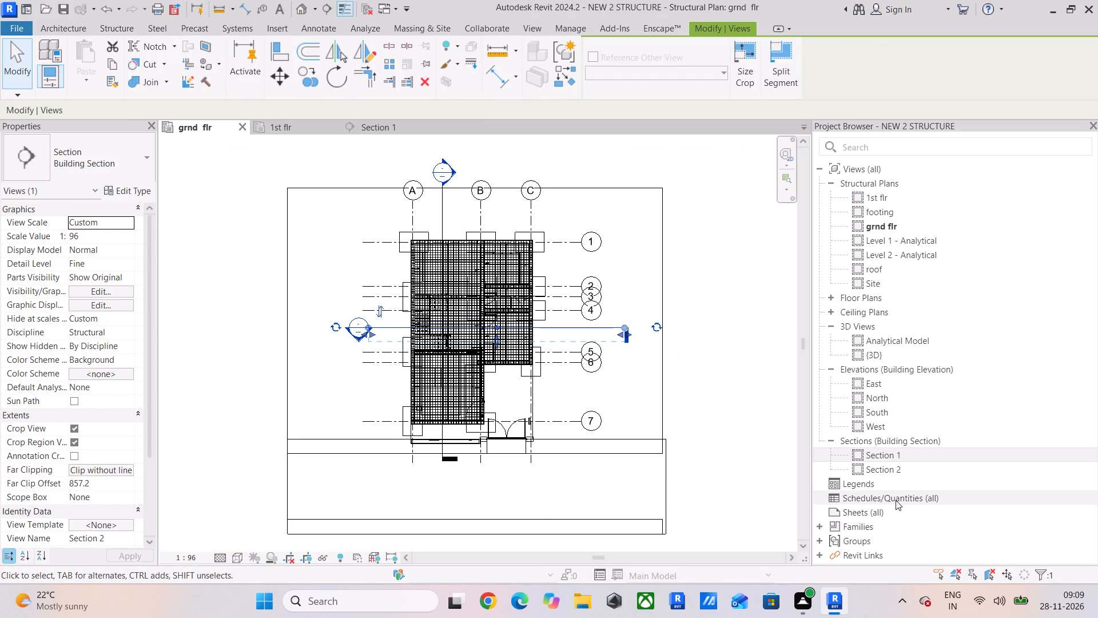
{"action": "double_click", "coordinate": [891, 466]}
{"action": "scroll", "coordinate": [432, 429], "scroll_direction": "up", "scroll_amount": 5}
{"action": "scroll", "coordinate": [457, 386], "scroll_direction": "up", "scroll_amount": 3}
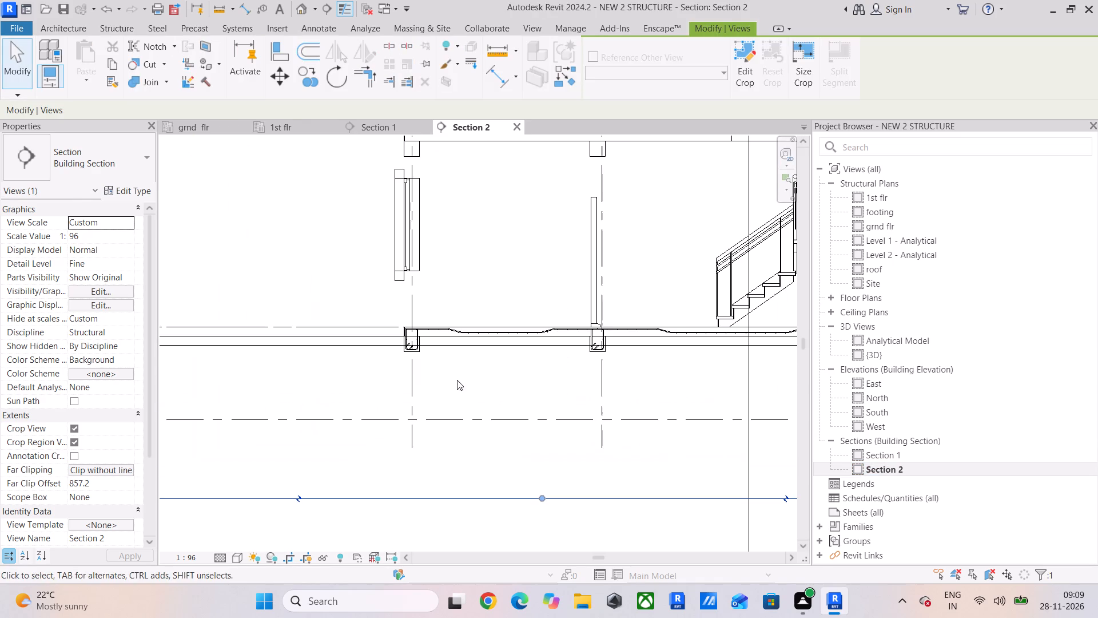
Display the rebar covers in Section 2 with the Cover tool and examine the slabs on each floor.
{"action": "left_click", "coordinate": [118, 34]}
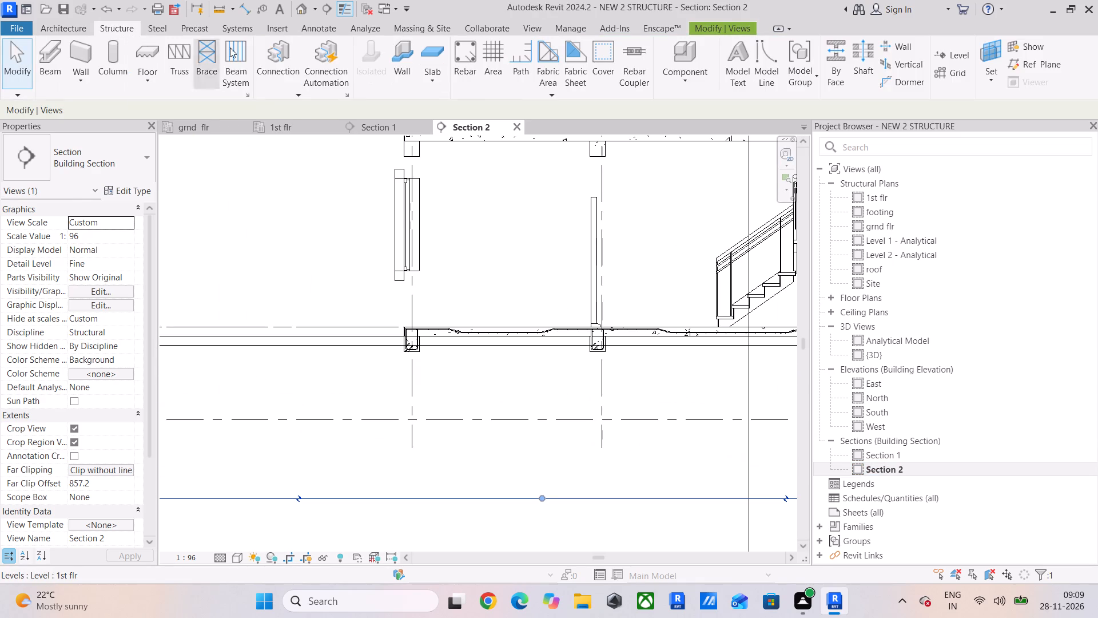
{"action": "left_click", "coordinate": [614, 69]}
{"action": "scroll", "coordinate": [440, 356], "scroll_direction": "up", "scroll_amount": 5}
{"action": "scroll", "coordinate": [474, 323], "scroll_direction": "down", "scroll_amount": 4}
{"action": "middle_click_drag", "start_coordinate": [480, 319], "coordinate": [299, 555]}
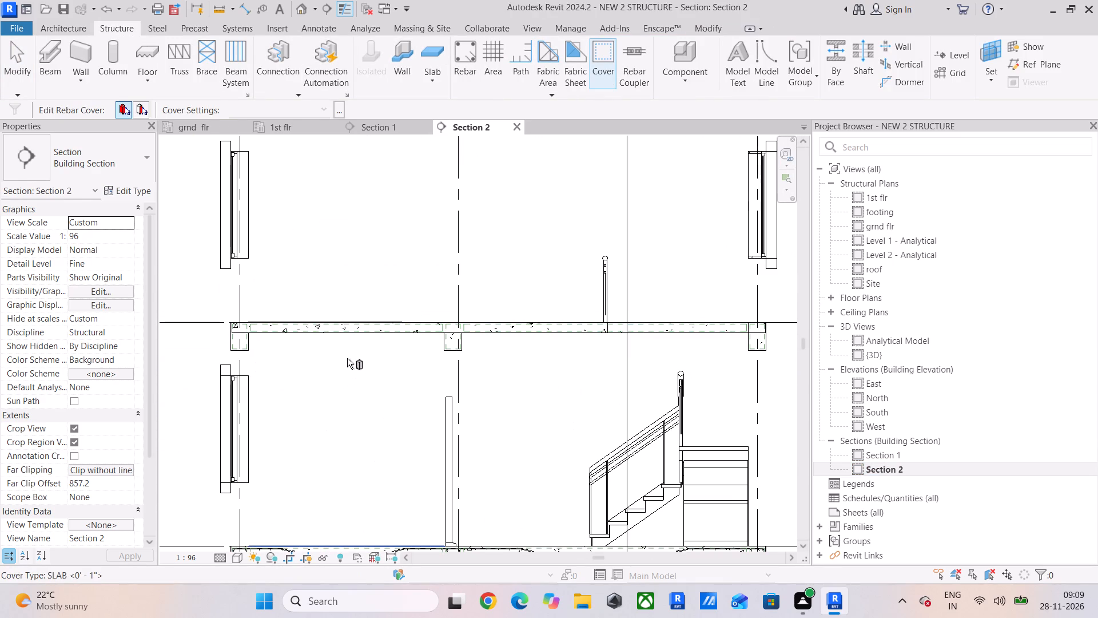
{"action": "scroll", "coordinate": [383, 358], "scroll_direction": "down", "scroll_amount": 3}
{"action": "middle_click_drag", "start_coordinate": [387, 359], "coordinate": [387, 431]}
{"action": "scroll", "coordinate": [394, 411], "scroll_direction": "down", "scroll_amount": 4}
{"action": "middle_click_drag", "start_coordinate": [394, 411], "coordinate": [375, 350]}
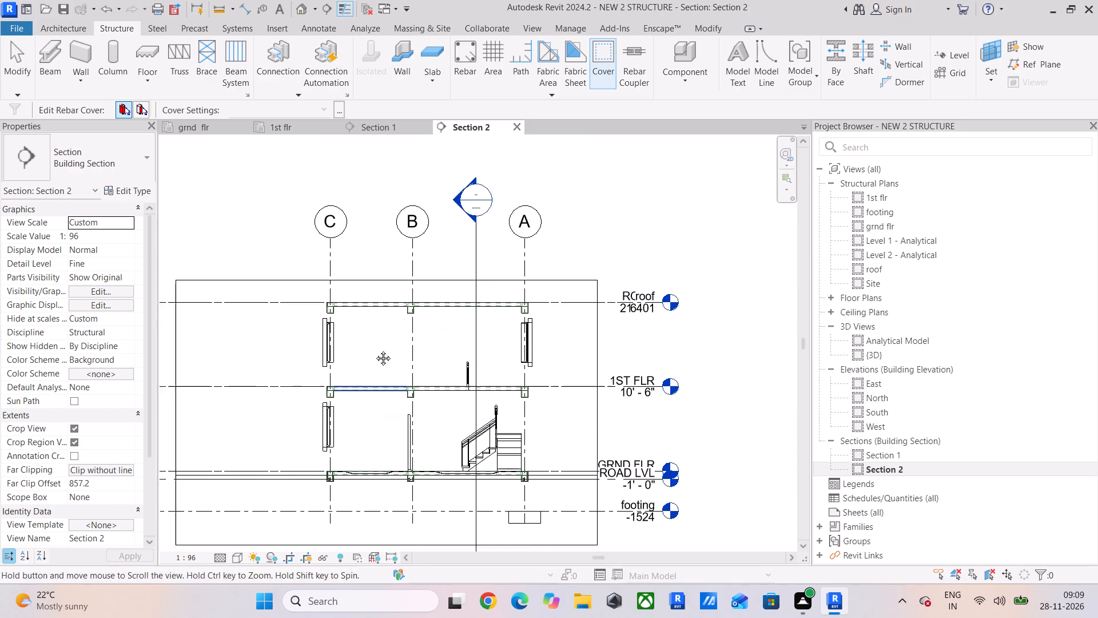
{"action": "middle_click_drag", "start_coordinate": [375, 350], "coordinate": [369, 337]}
{"action": "key", "text": "Escape"}
{"action": "key", "text": "Escape"}
{"action": "key", "text": "Escape"}
Temporarily hide the linked model in Section 2.
{"action": "left_click", "coordinate": [444, 393]}
{"action": "type", "text": "hh"}
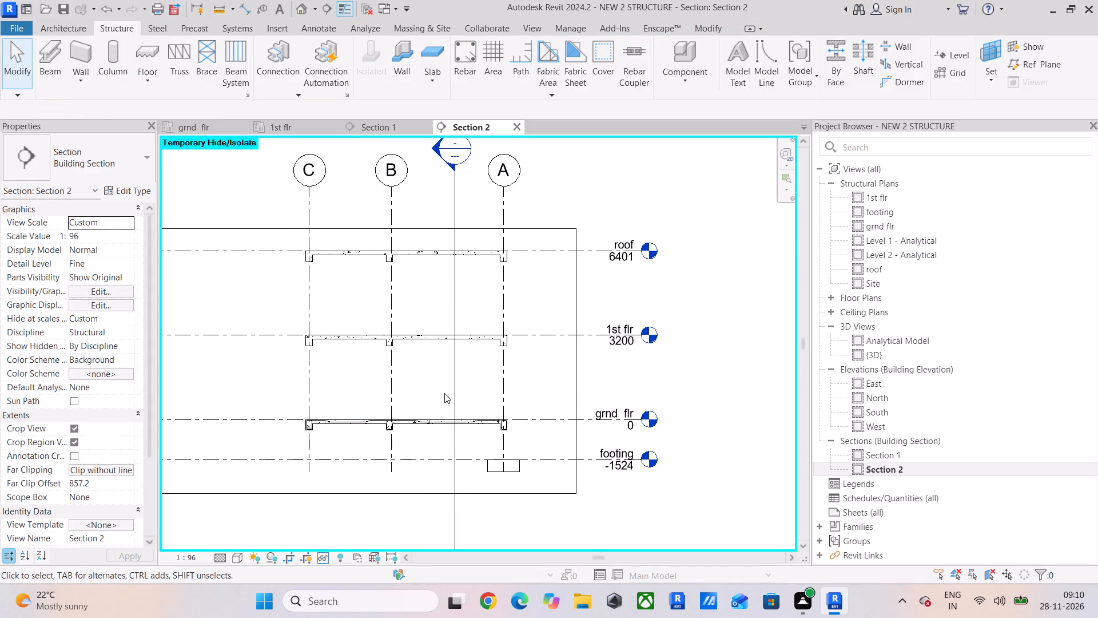
Save the structural project.
{"action": "key", "text": "ctrl+s"}
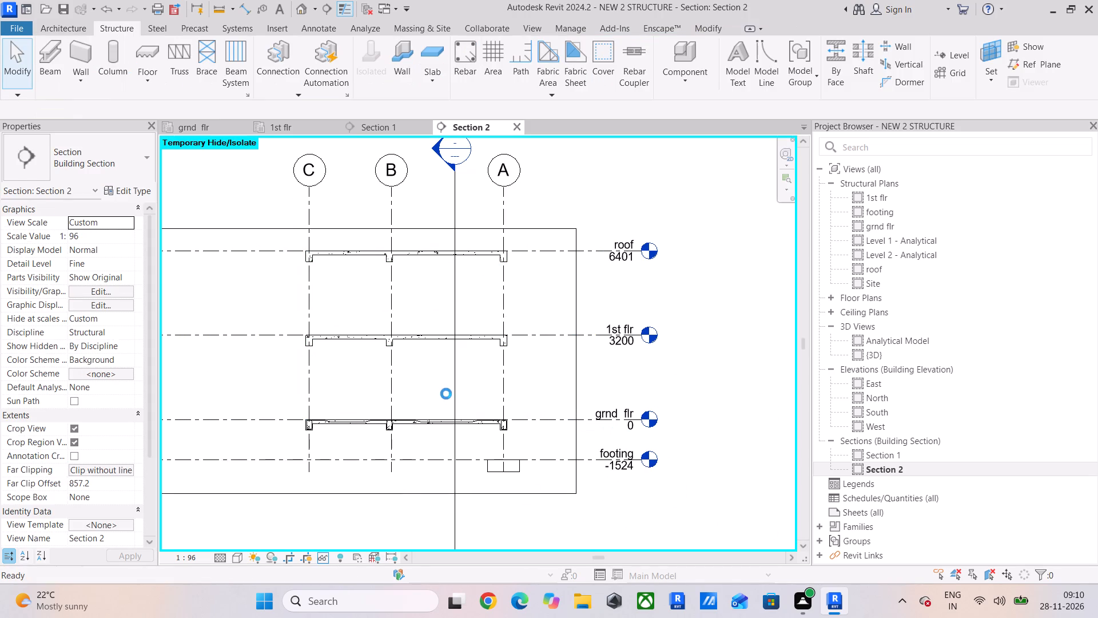
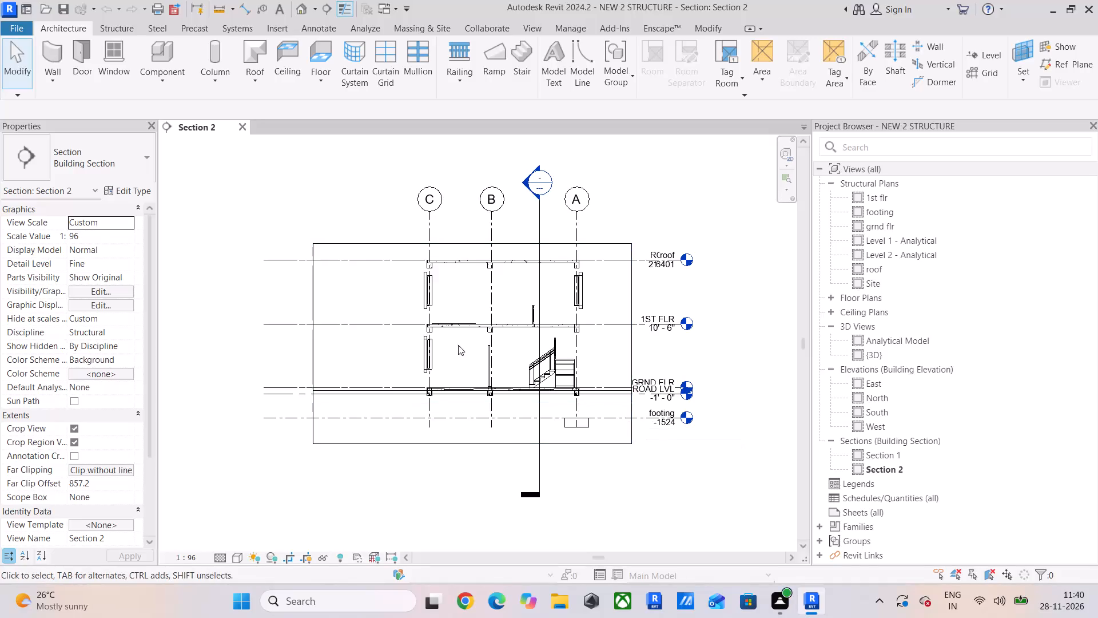
Temporarily hide the linked model in Section 2.
{"action": "scroll", "coordinate": [450, 340], "scroll_direction": "up", "scroll_amount": 5}
{"action": "middle_click_drag", "start_coordinate": [497, 358], "coordinate": [387, 326]}
{"action": "scroll", "coordinate": [387, 326], "scroll_direction": "down", "scroll_amount": 4}
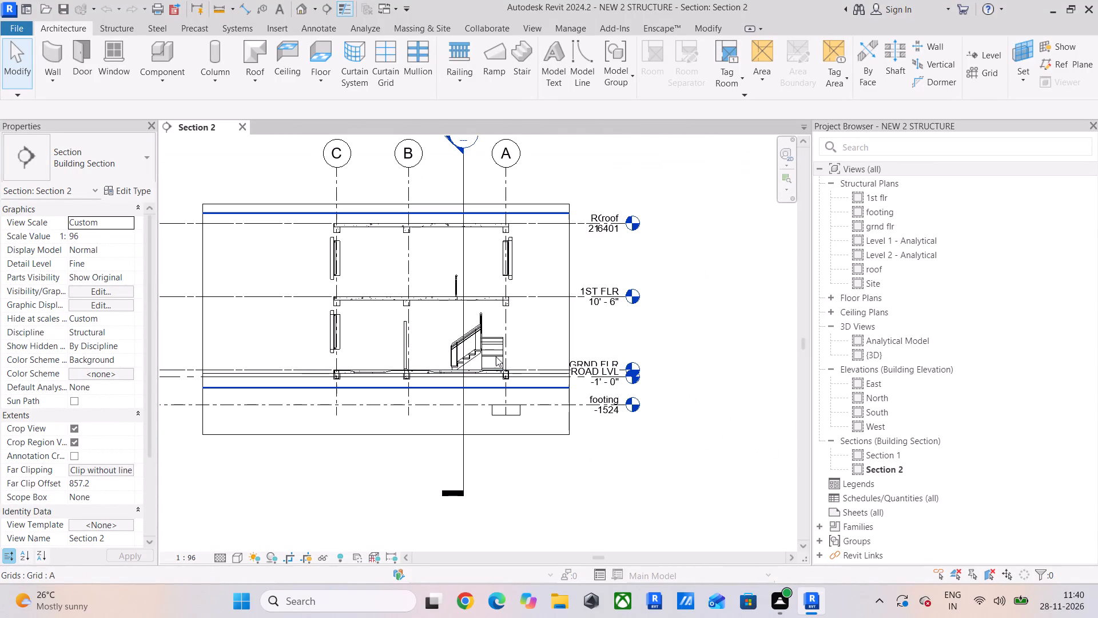
{"action": "left_click", "coordinate": [493, 355]}
{"action": "type", "text": "hh"}
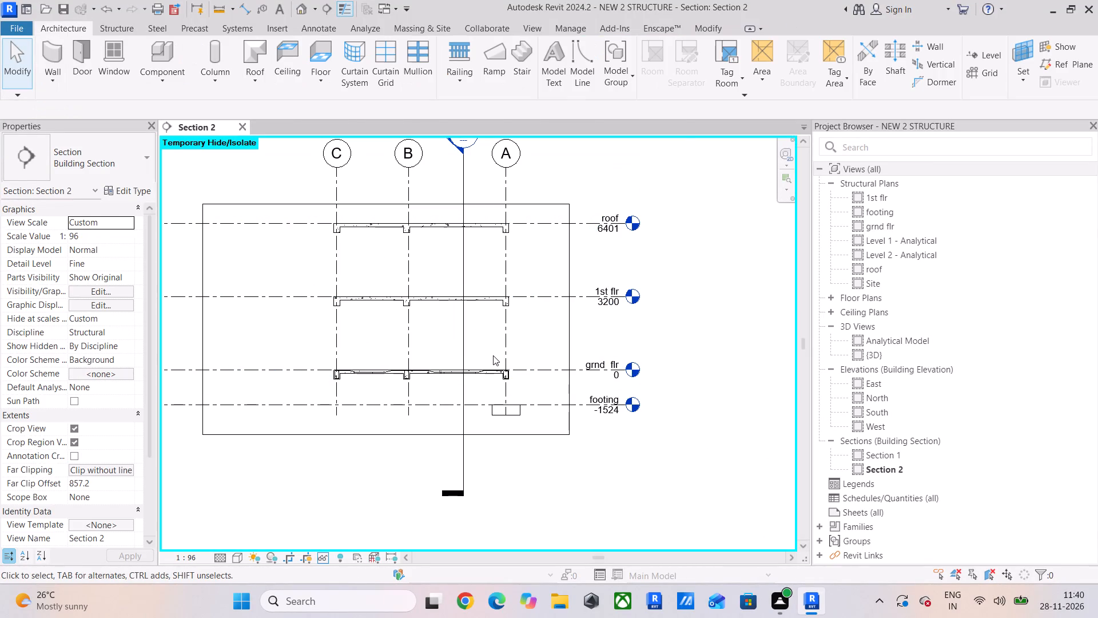
Examine the slab bars and beam stirrups at the ground floor in Section 2.
{"action": "scroll", "coordinate": [489, 355], "scroll_direction": "up", "scroll_amount": 6}
{"action": "middle_click_drag", "start_coordinate": [489, 355], "coordinate": [591, 395]}
{"action": "scroll", "coordinate": [347, 501], "scroll_direction": "up", "scroll_amount": 5}
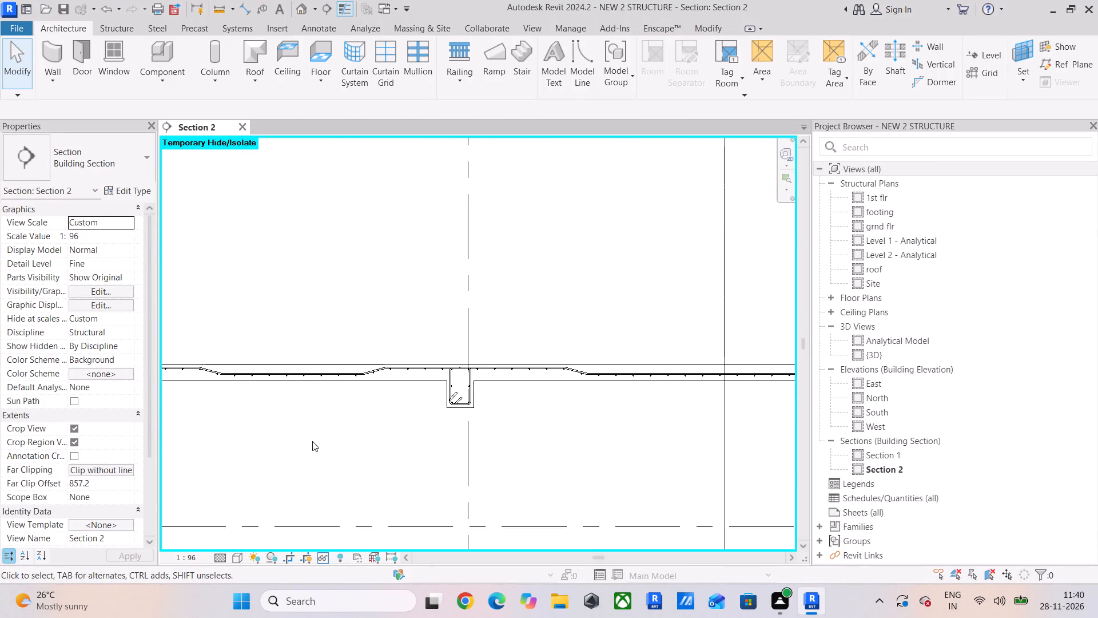
{"action": "middle_click_drag", "start_coordinate": [312, 441], "coordinate": [424, 472]}
{"action": "scroll", "coordinate": [269, 415], "scroll_direction": "up", "scroll_amount": 5}
{"action": "scroll", "coordinate": [268, 415], "scroll_direction": "down", "scroll_amount": 2}
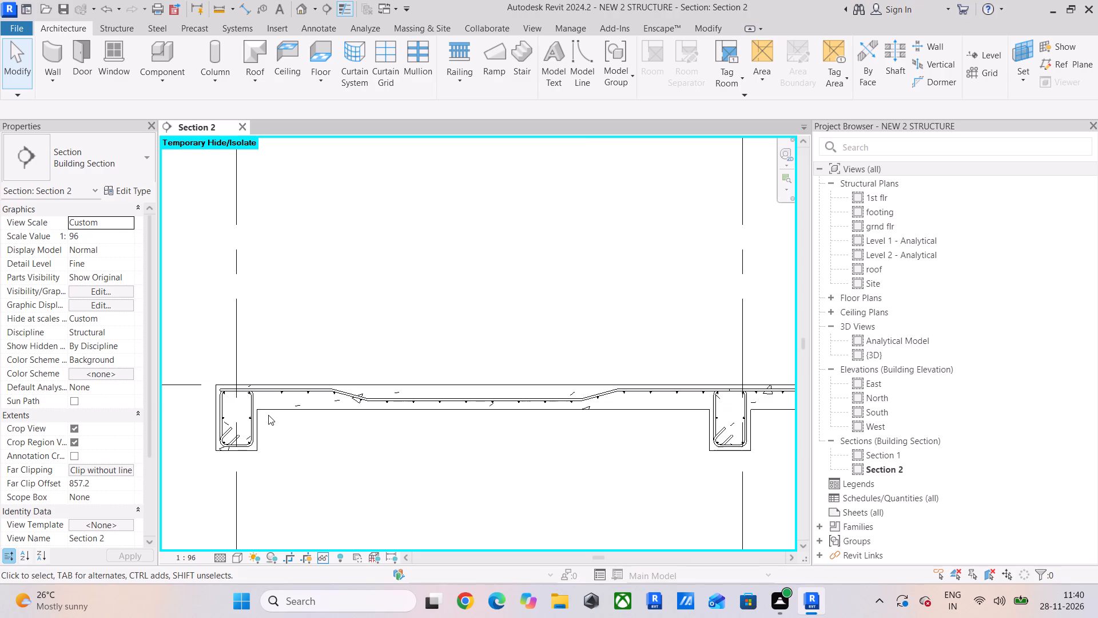
{"action": "scroll", "coordinate": [268, 415], "scroll_direction": "up", "scroll_amount": 6}
{"action": "scroll", "coordinate": [268, 415], "scroll_direction": "down", "scroll_amount": 6}
In the grnd flr plan, select all rebar hosted by the slab between grids A–B and 5–7.
{"action": "double_click", "coordinate": [918, 223]}
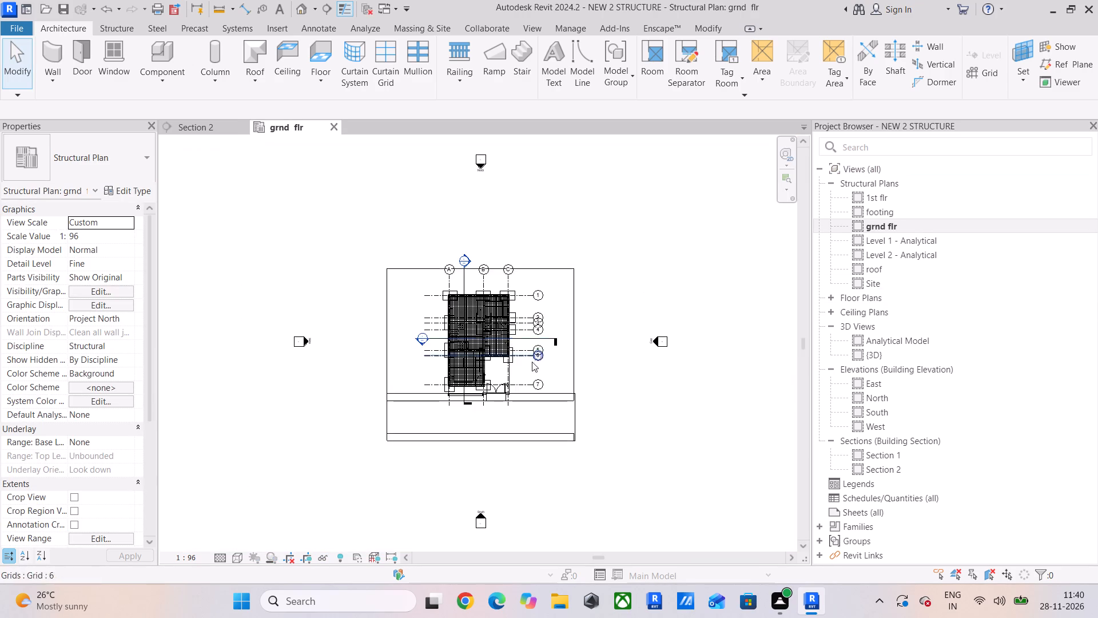
{"action": "scroll", "coordinate": [452, 386], "scroll_direction": "up", "scroll_amount": 4}
{"action": "scroll", "coordinate": [474, 368], "scroll_direction": "up", "scroll_amount": 18}
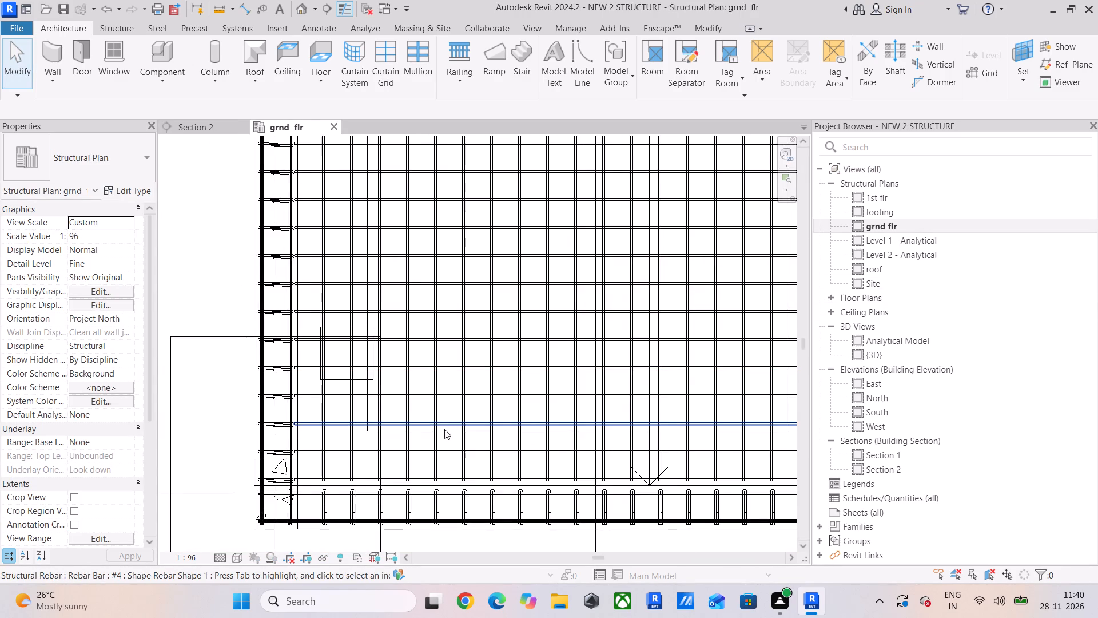
{"action": "middle_click_drag", "start_coordinate": [444, 429], "coordinate": [445, 332]}
{"action": "scroll", "coordinate": [436, 344], "scroll_direction": "up", "scroll_amount": 5}
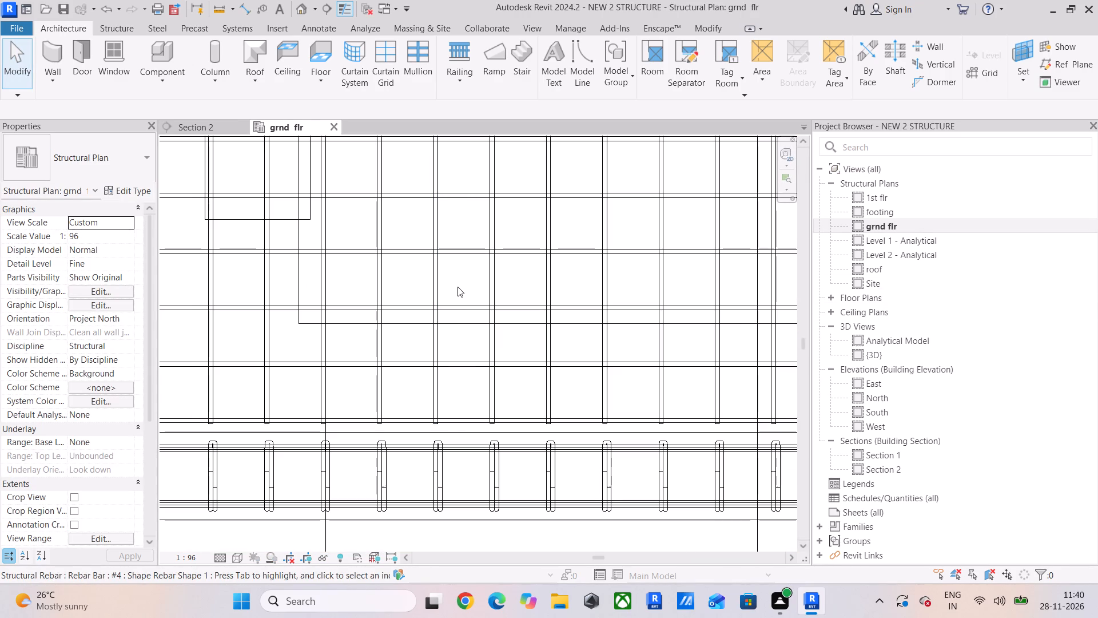
{"action": "left_click", "coordinate": [377, 348]}
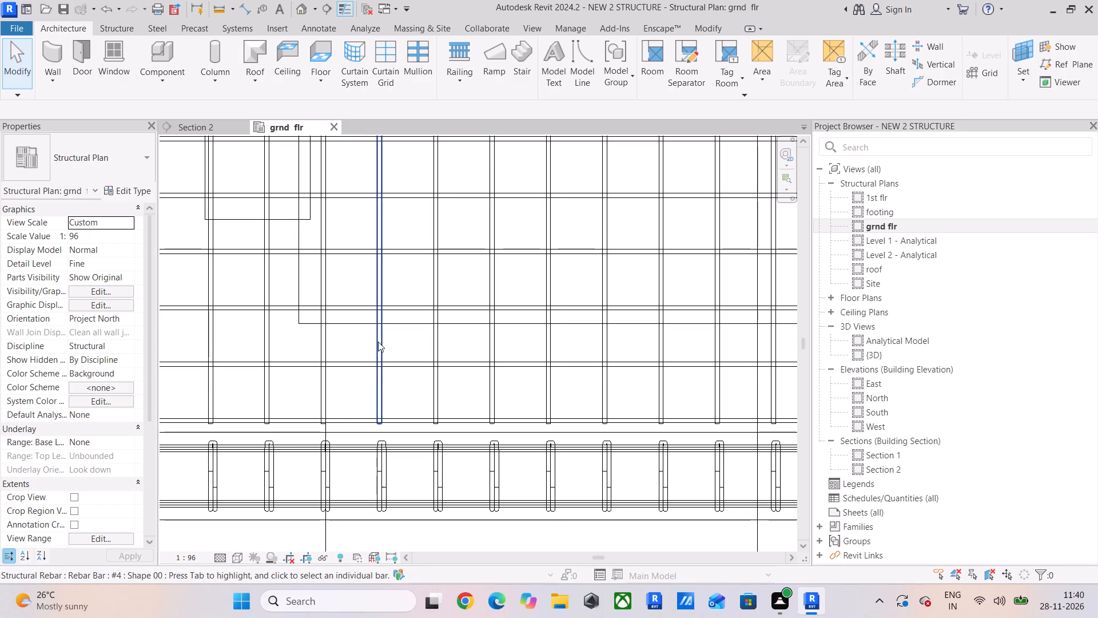
{"action": "right_click", "coordinate": [378, 342]}
{"action": "left_click", "coordinate": [469, 366]}
{"action": "scroll", "coordinate": [433, 313], "scroll_direction": "down", "scroll_amount": 14}
{"action": "middle_click_drag", "start_coordinate": [535, 320], "coordinate": [476, 489]}
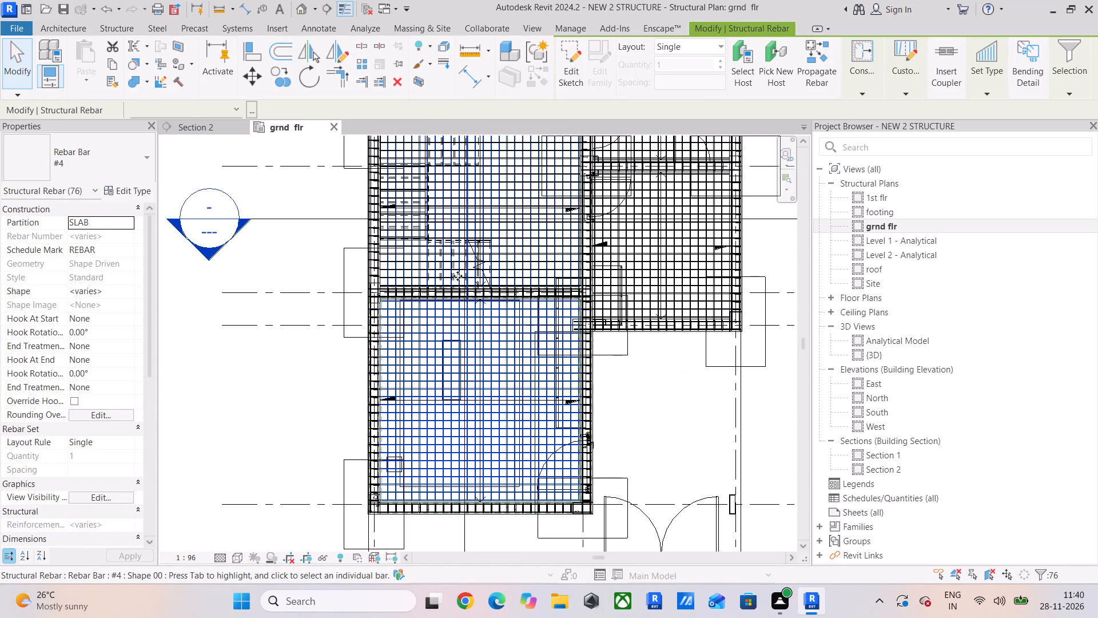
Exclude from the selection the slab bars that run across the grid 5 beam into the adjoining slab.
{"action": "scroll", "coordinate": [451, 276], "scroll_direction": "up", "scroll_amount": 4}
{"action": "scroll", "coordinate": [373, 307], "scroll_direction": "up", "scroll_amount": 5}
{"action": "scroll", "coordinate": [388, 279], "scroll_direction": "down", "scroll_amount": 2}
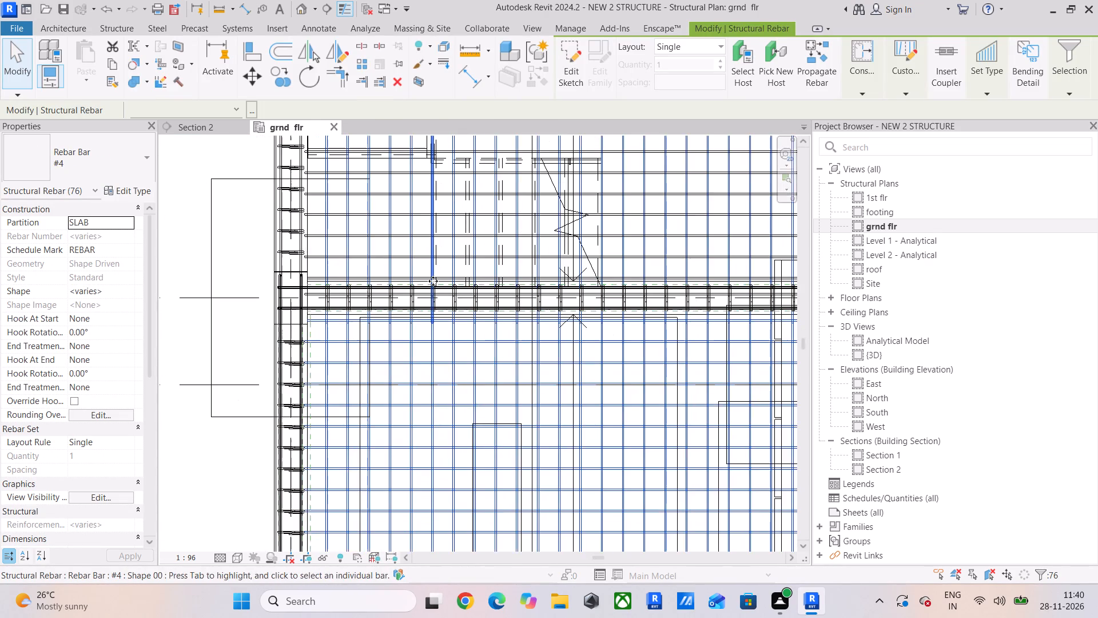
{"action": "middle_click_drag", "start_coordinate": [376, 282], "coordinate": [311, 275]}
{"action": "scroll", "coordinate": [264, 257], "scroll_direction": "up", "scroll_amount": 5}
{"action": "scroll", "coordinate": [264, 257], "scroll_direction": "down", "scroll_amount": 4}
{"action": "middle_click_drag", "start_coordinate": [444, 294], "coordinate": [364, 294]}
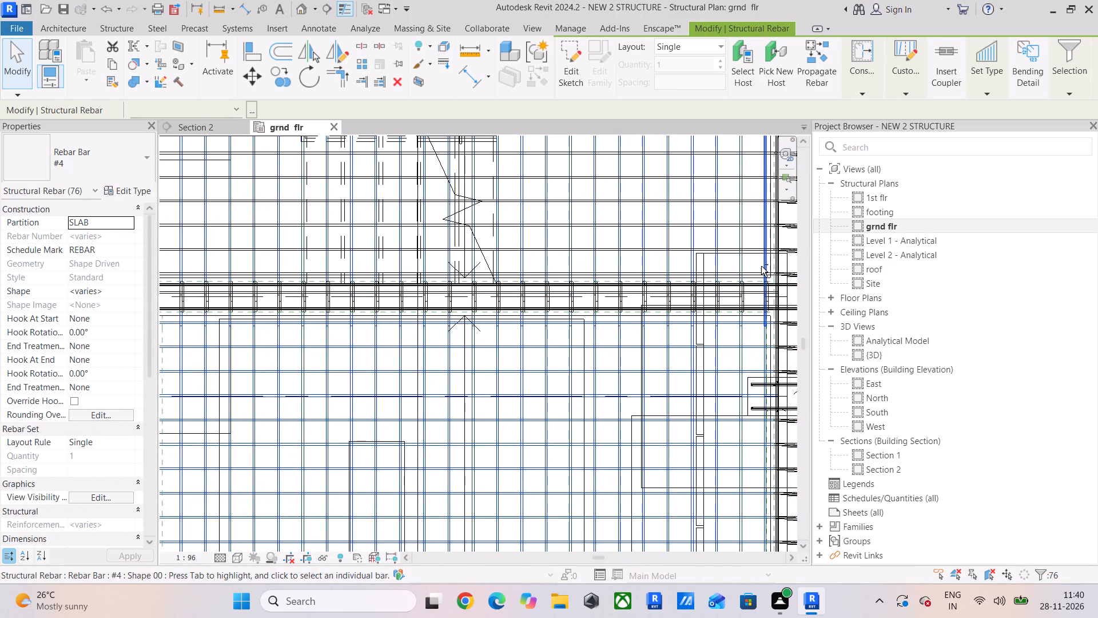
{"action": "left_click", "coordinate": [761, 266], "text": "shift"}
{"action": "left_click_drag", "start_coordinate": [753, 264], "coordinate": [185, 254], "text": "shift"}
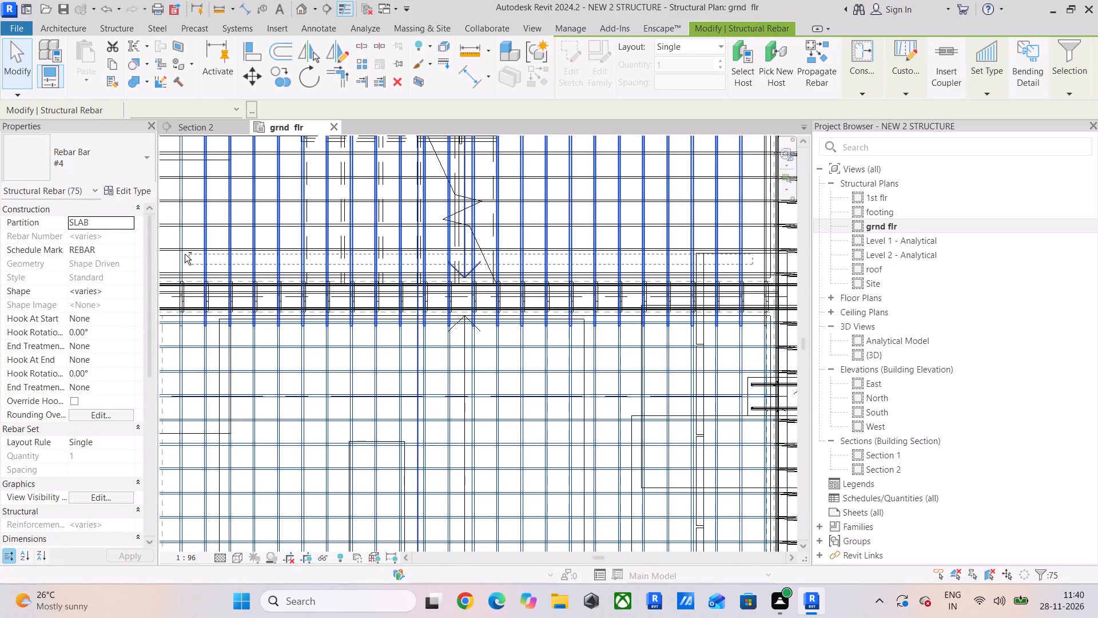
{"action": "left_click_drag", "start_coordinate": [185, 254], "coordinate": [178, 255], "text": "shift"}
{"action": "middle_click_drag", "start_coordinate": [331, 283], "coordinate": [557, 284]}
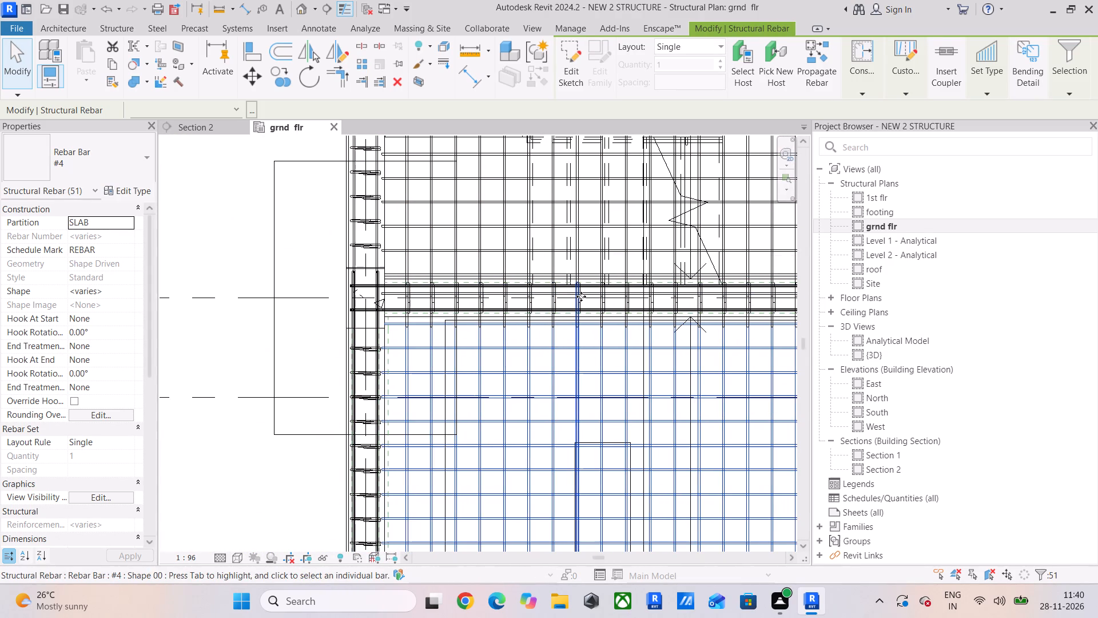
Copy the selected slab rebar and paste it aligned to the 1st flr level.
{"action": "scroll", "coordinate": [643, 376], "scroll_direction": "down", "scroll_amount": 2}
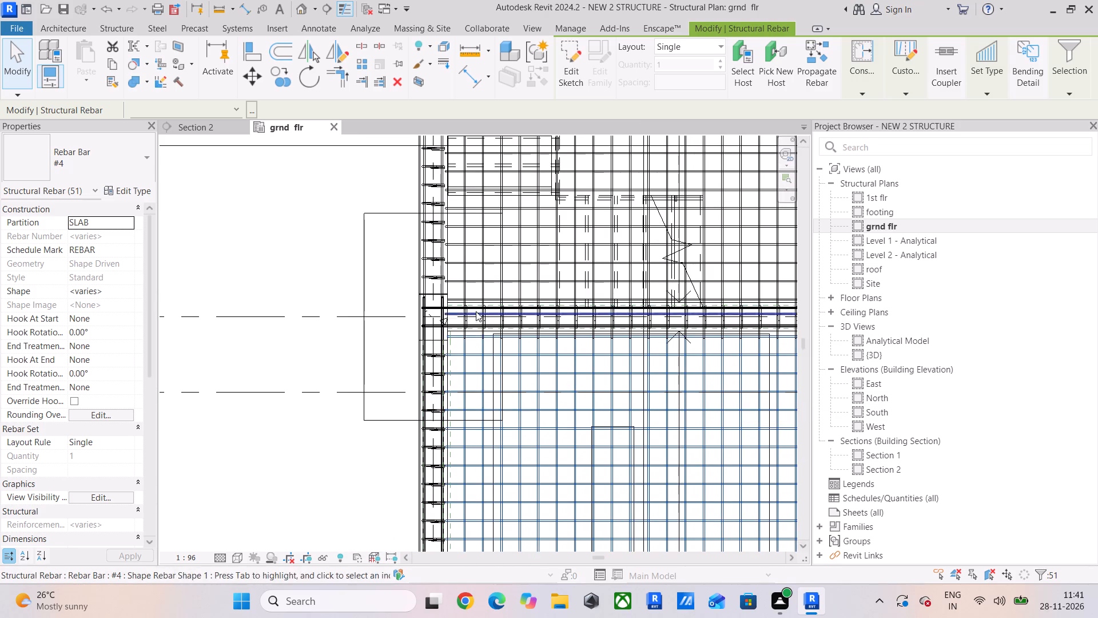
{"action": "scroll", "coordinate": [494, 314], "scroll_direction": "down", "scroll_amount": 4}
{"action": "middle_click_drag", "start_coordinate": [624, 348], "coordinate": [427, 533]}
{"action": "scroll", "coordinate": [393, 308], "scroll_direction": "up", "scroll_amount": 2}
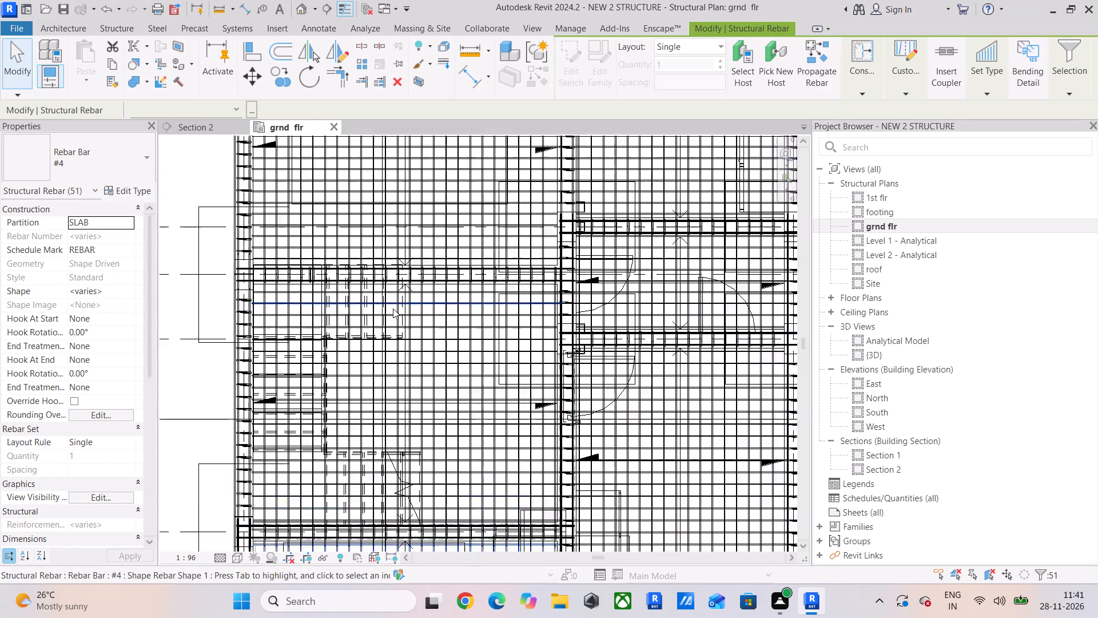
{"action": "scroll", "coordinate": [393, 308], "scroll_direction": "up", "scroll_amount": 3}
{"action": "scroll", "coordinate": [316, 240], "scroll_direction": "up", "scroll_amount": 5}
{"action": "scroll", "coordinate": [323, 249], "scroll_direction": "down", "scroll_amount": 4}
{"action": "scroll", "coordinate": [399, 291], "scroll_direction": "down", "scroll_amount": 5}
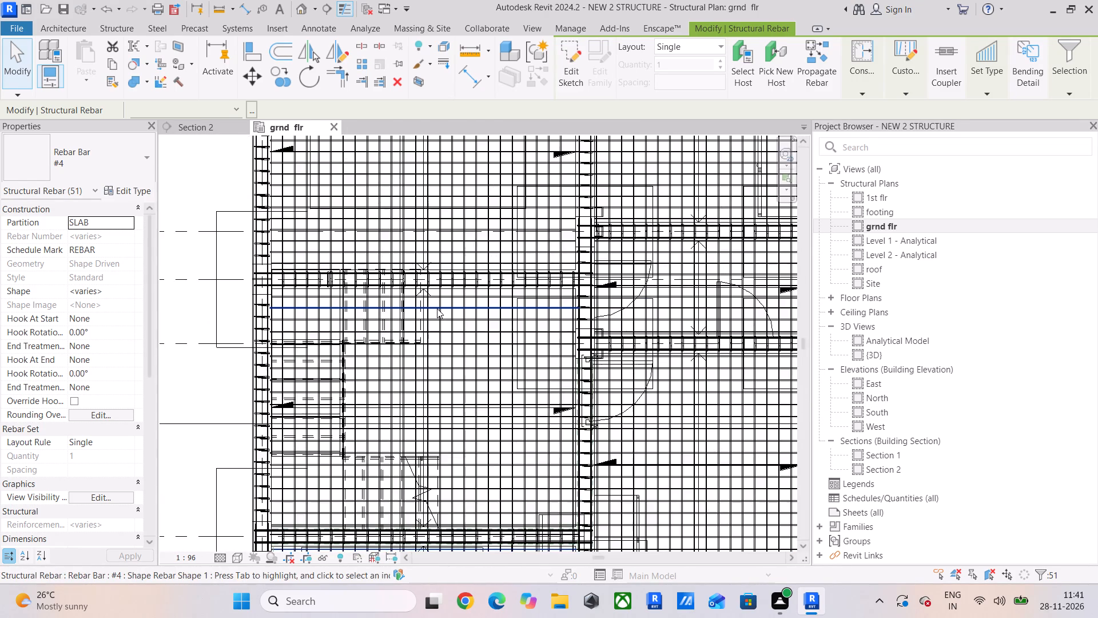
{"action": "scroll", "coordinate": [437, 308], "scroll_direction": "down", "scroll_amount": 3}
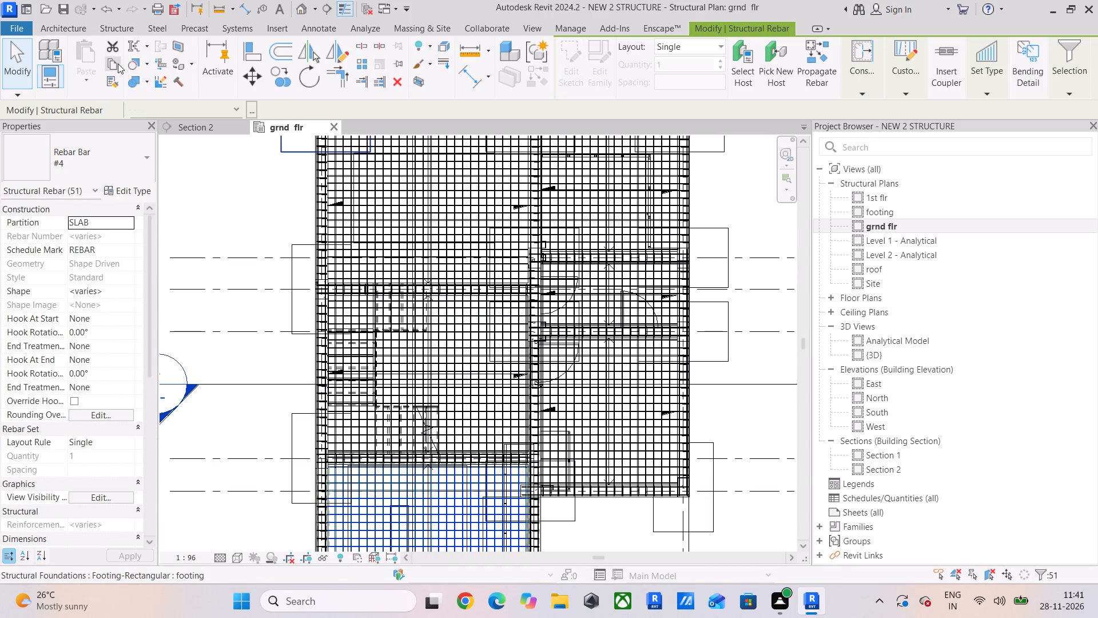
{"action": "double_click", "coordinate": [118, 64]}
{"action": "left_click", "coordinate": [94, 72]}
{"action": "left_click", "coordinate": [98, 127]}
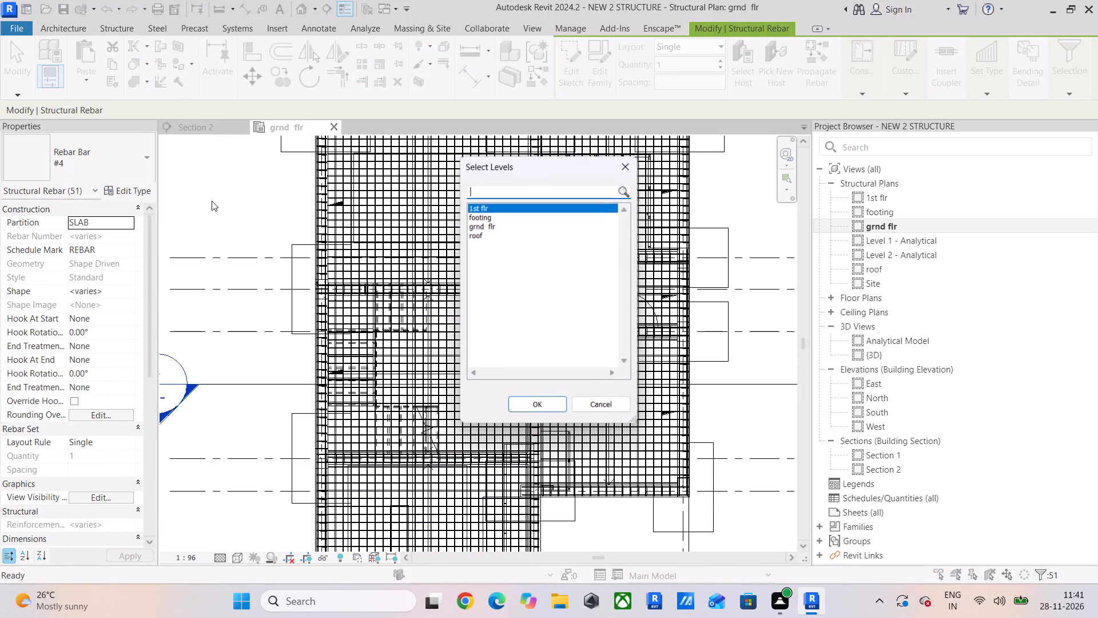
{"action": "left_click", "coordinate": [528, 405]}
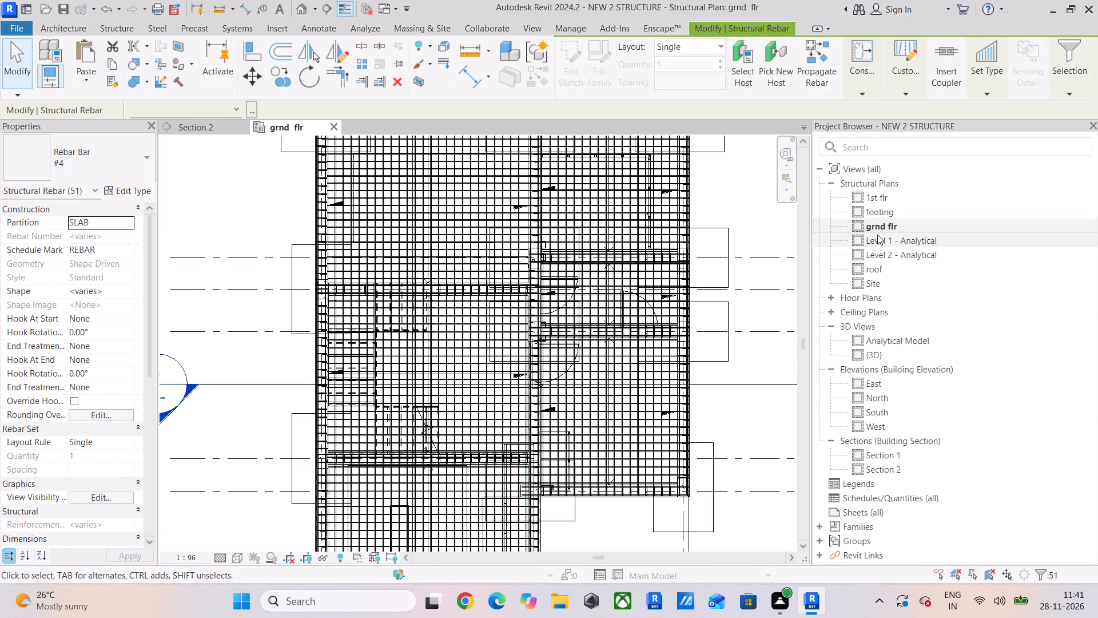
Open the 1st flr structural plan and set it to Wireframe visual style and Fine detail level to show the pasted rebar.
{"action": "double_click", "coordinate": [878, 197]}
{"action": "scroll", "coordinate": [392, 401], "scroll_direction": "down", "scroll_amount": 4}
{"action": "middle_click_drag", "start_coordinate": [392, 402], "coordinate": [439, 222]}
{"action": "scroll", "coordinate": [419, 342], "scroll_direction": "up", "scroll_amount": 5}
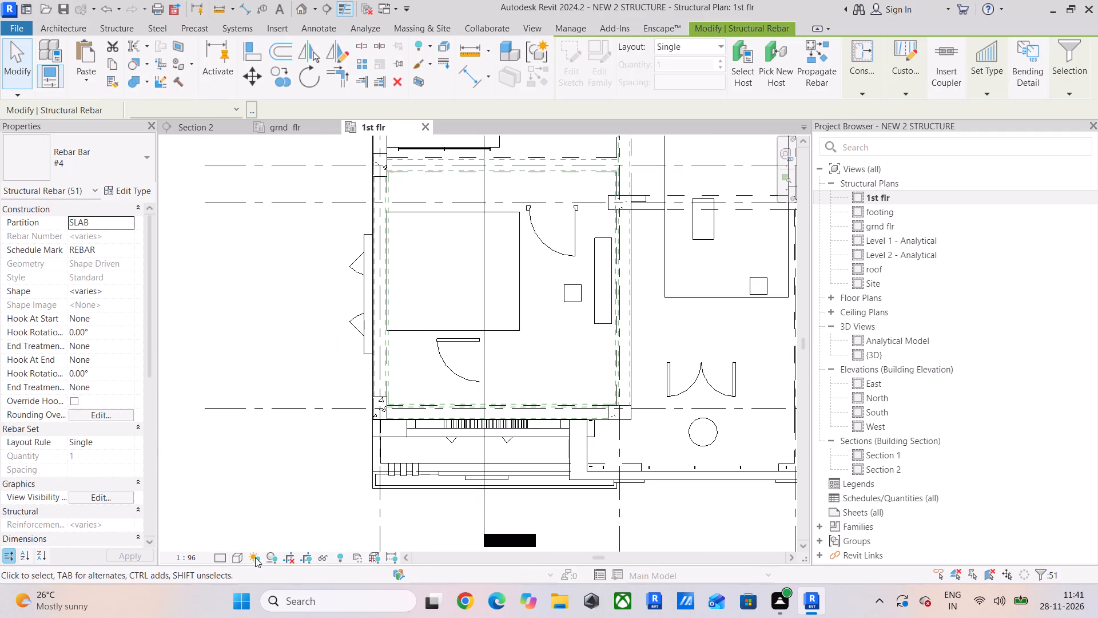
{"action": "left_click", "coordinate": [236, 557]}
{"action": "left_click", "coordinate": [280, 476]}
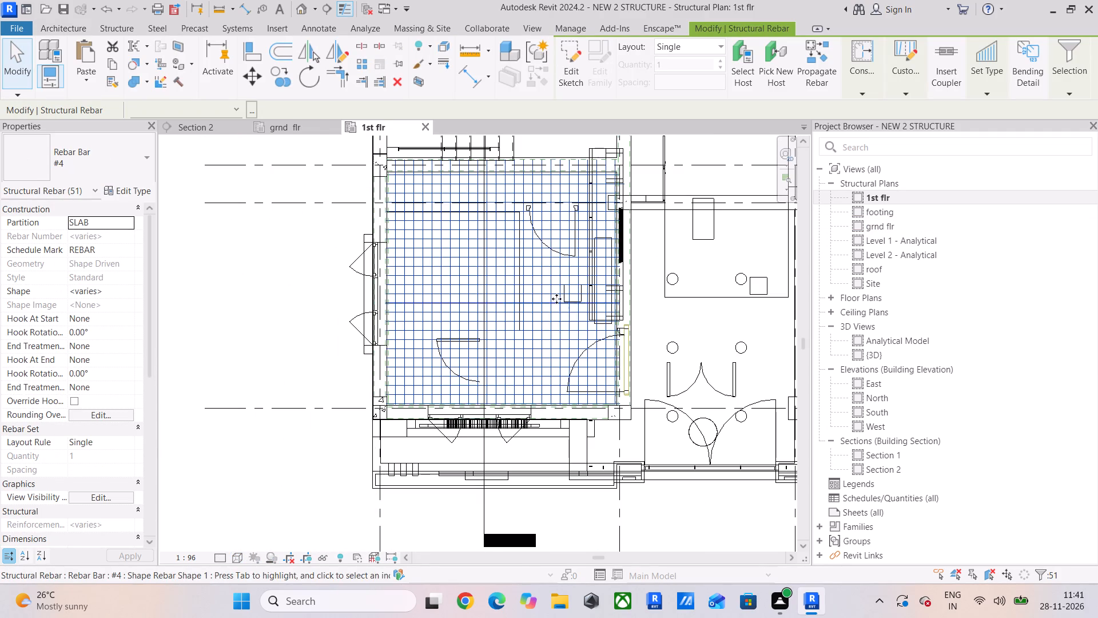
{"action": "scroll", "coordinate": [483, 265], "scroll_direction": "up", "scroll_amount": 3}
{"action": "scroll", "coordinate": [359, 276], "scroll_direction": "up", "scroll_amount": 4}
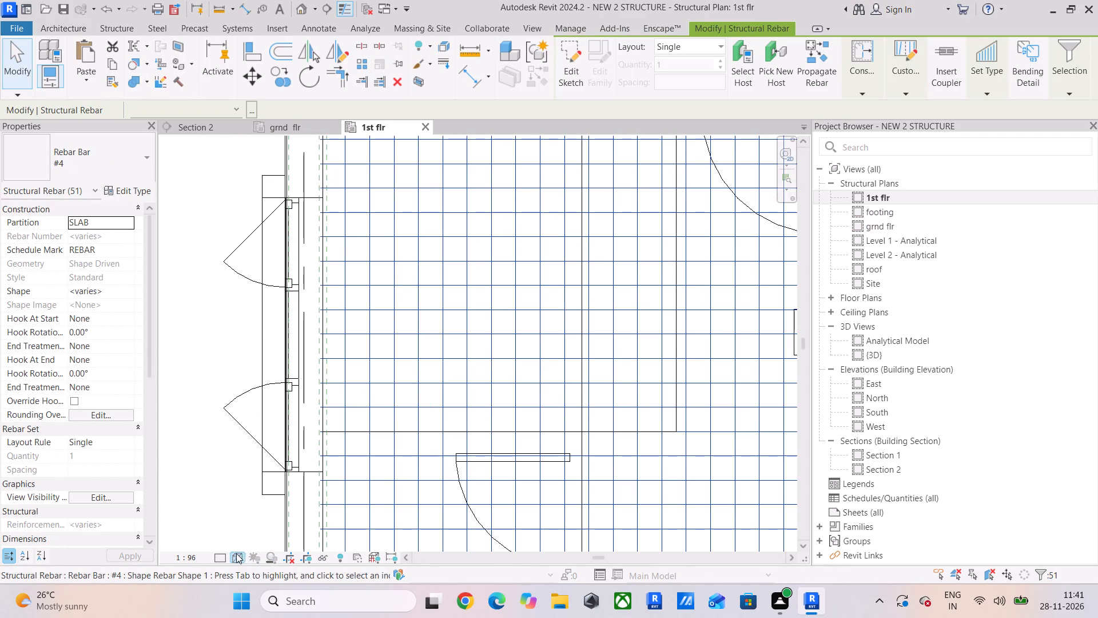
{"action": "left_click", "coordinate": [236, 553]}
{"action": "left_click", "coordinate": [228, 557]}
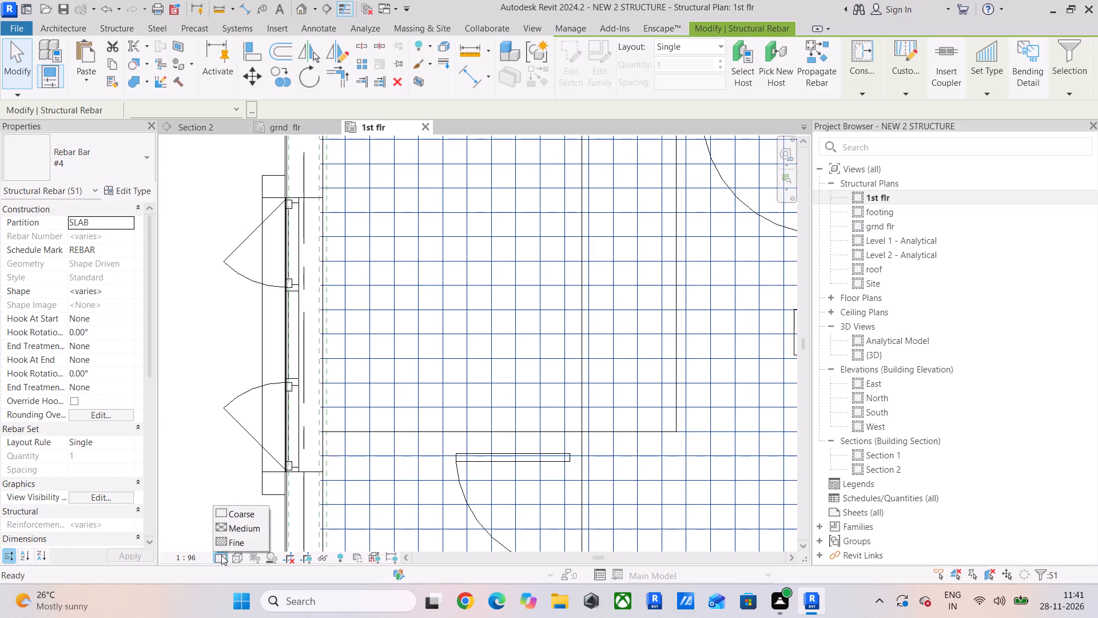
{"action": "left_click", "coordinate": [221, 555]}
{"action": "left_click", "coordinate": [228, 547]}
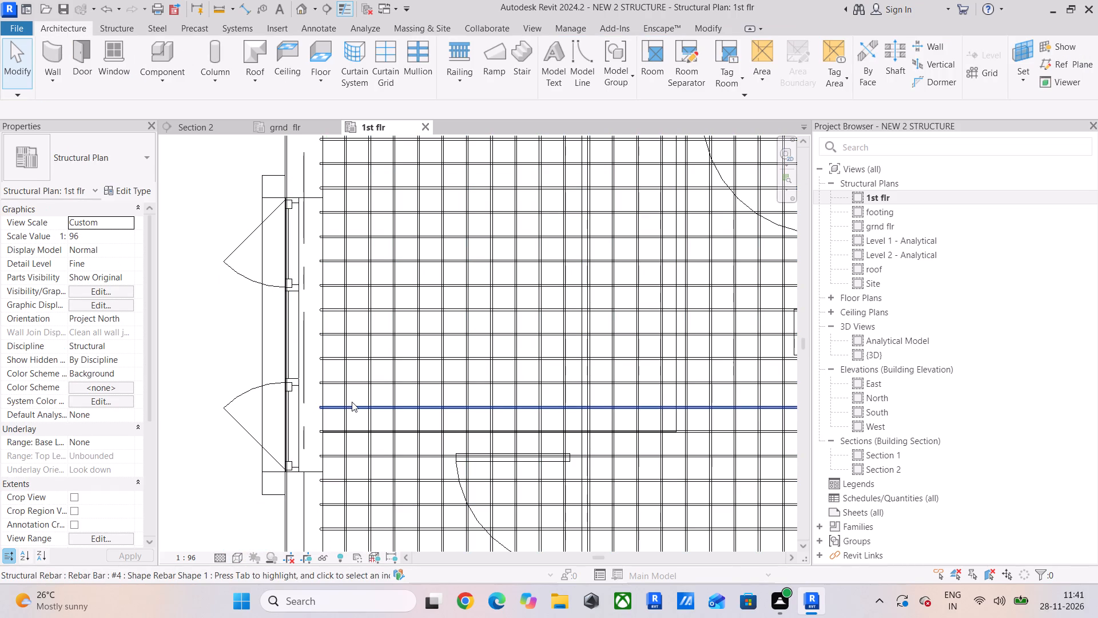
{"action": "scroll", "coordinate": [352, 402], "scroll_direction": "up", "scroll_amount": 3}
{"action": "scroll", "coordinate": [352, 402], "scroll_direction": "down", "scroll_amount": 4}
{"action": "scroll", "coordinate": [447, 429], "scroll_direction": "down", "scroll_amount": 5}
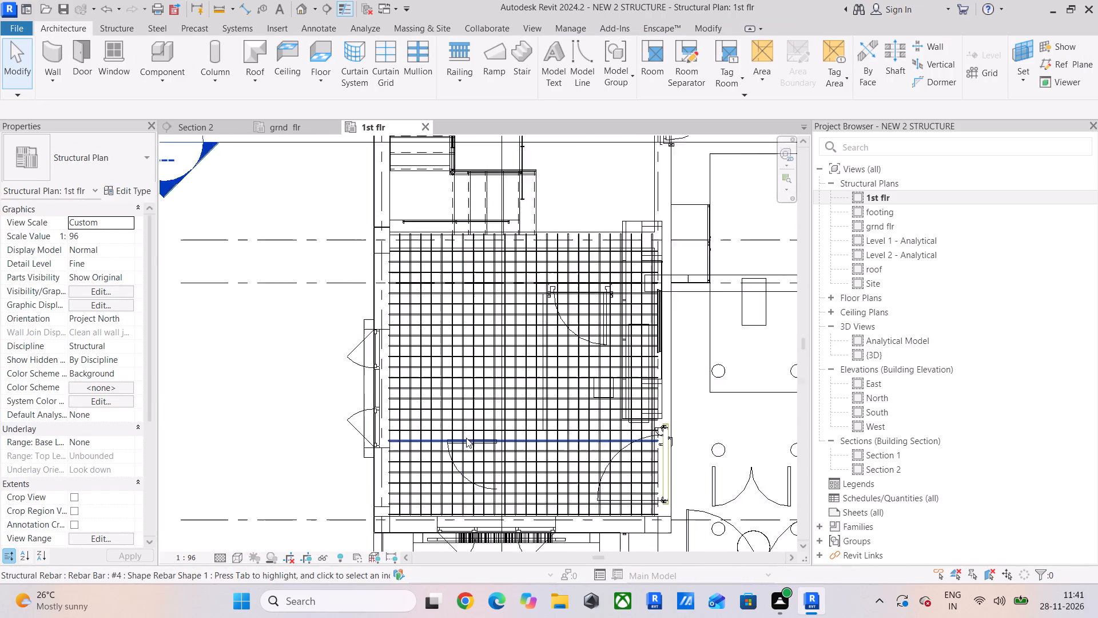
{"action": "scroll", "coordinate": [466, 438], "scroll_direction": "down", "scroll_amount": 1}
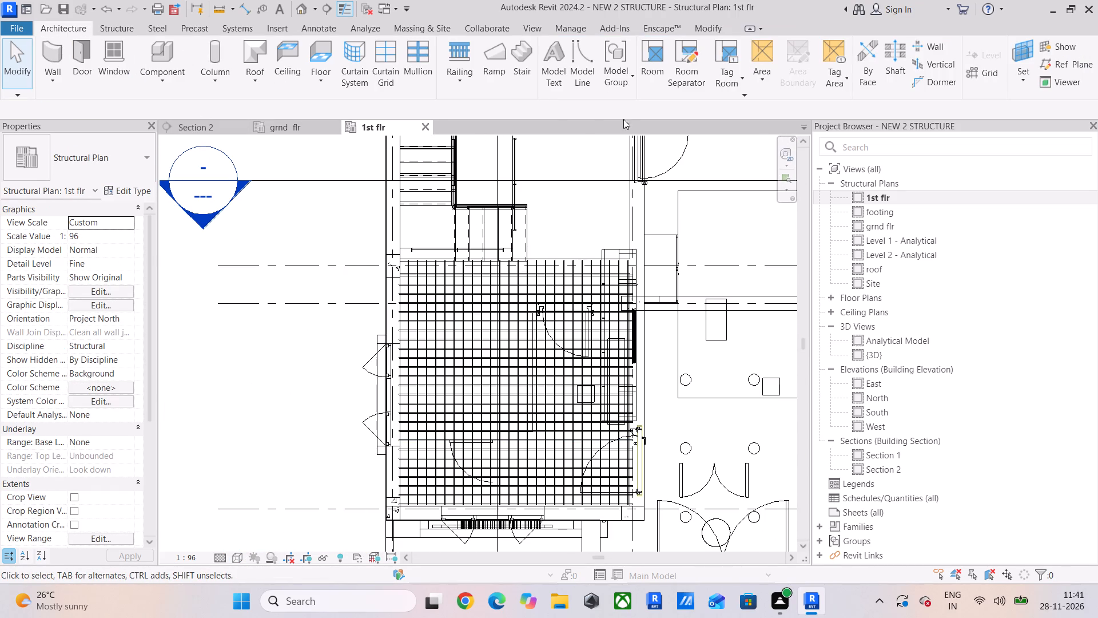
Open the default 3D view, temporarily hide the linked model, and examine the slab rebar on the ground and first floors.
{"action": "left_click", "coordinate": [299, 10]}
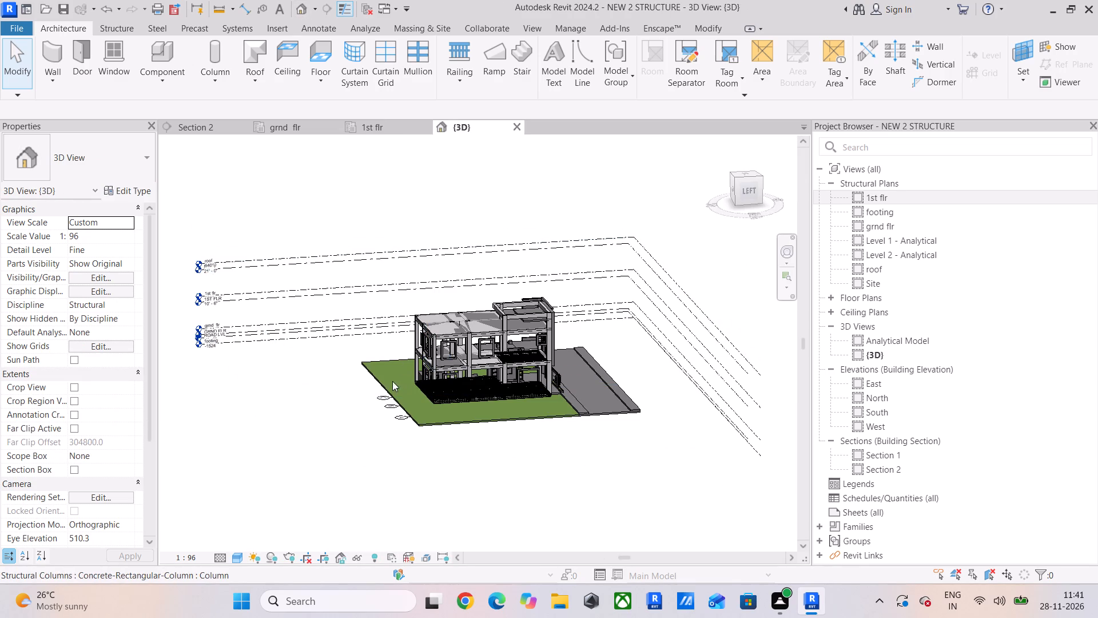
{"action": "left_click", "coordinate": [377, 389]}
{"action": "type", "text": "hh"}
{"action": "middle_click_drag", "start_coordinate": [594, 374], "coordinate": [449, 387], "text": "shift"}
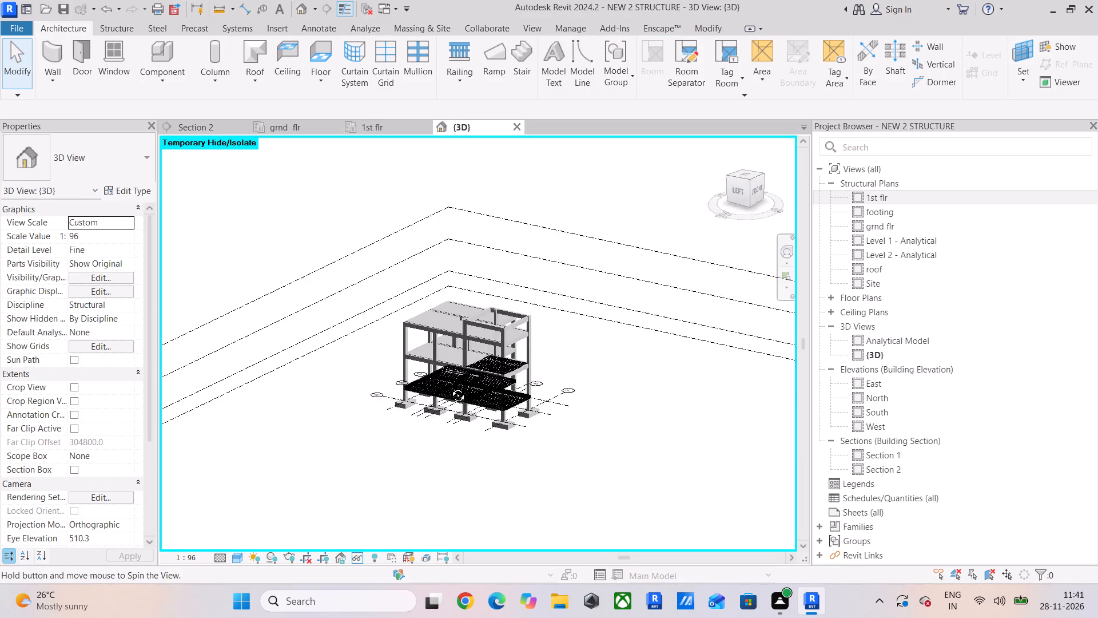
{"action": "middle_click_drag", "start_coordinate": [449, 387], "coordinate": [246, 386], "text": "shift"}
{"action": "scroll", "coordinate": [519, 363], "scroll_direction": "up", "scroll_amount": 4}
{"action": "scroll", "coordinate": [477, 411], "scroll_direction": "up", "scroll_amount": 2}
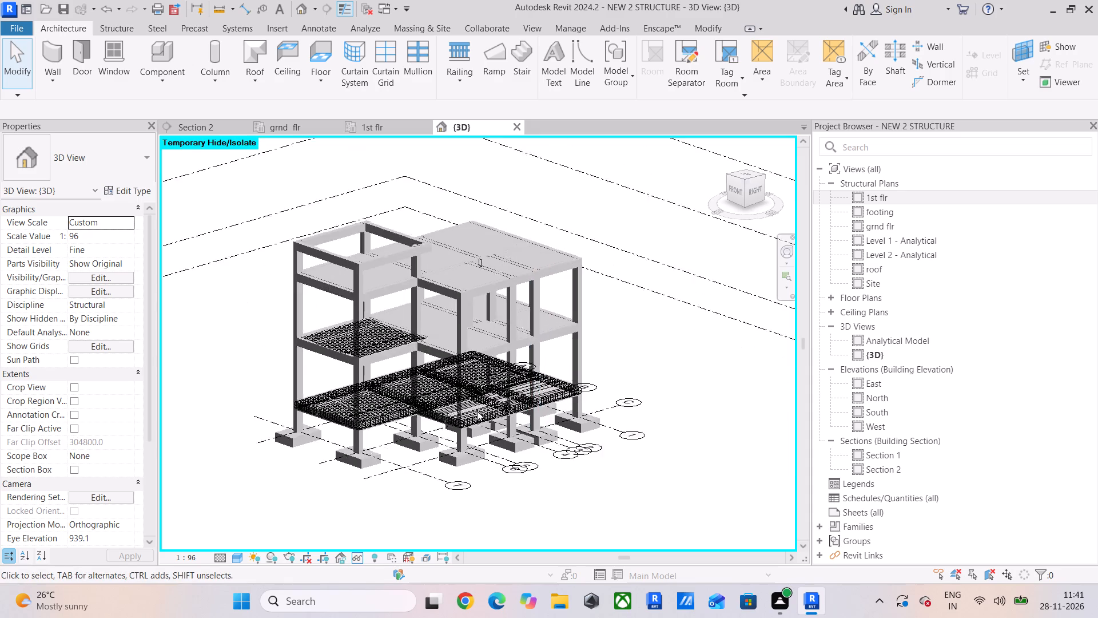
{"action": "scroll", "coordinate": [477, 411], "scroll_direction": "up", "scroll_amount": 14}
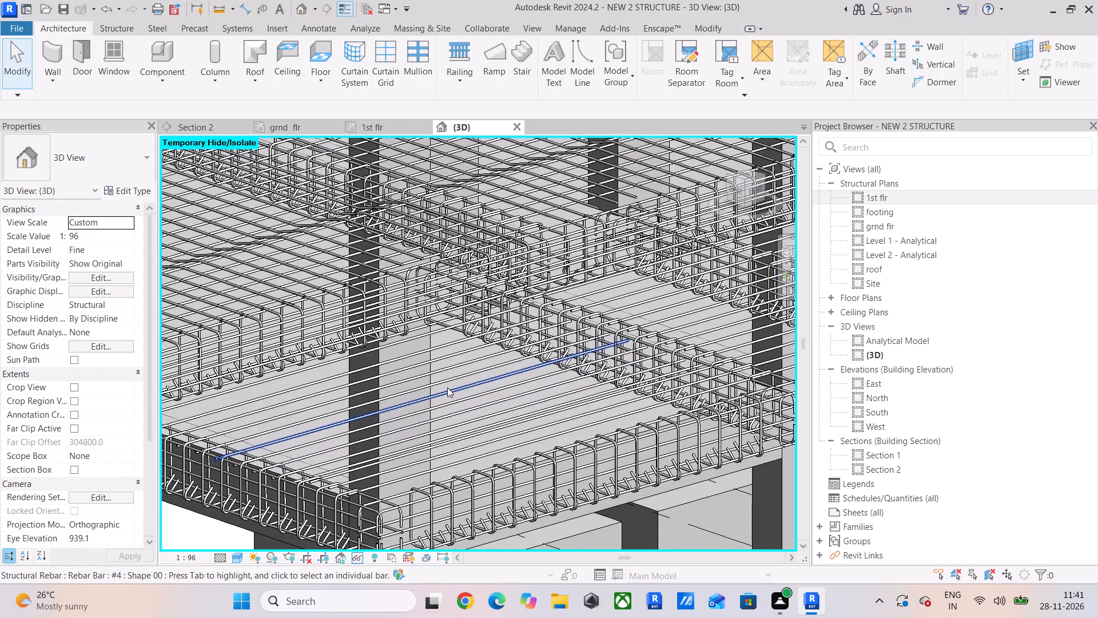
On the grnd flr plan, select all rebar in the slab panel between grids 4 and 6 and show it unobscured in {3D}.
{"action": "left_click", "coordinate": [287, 126]}
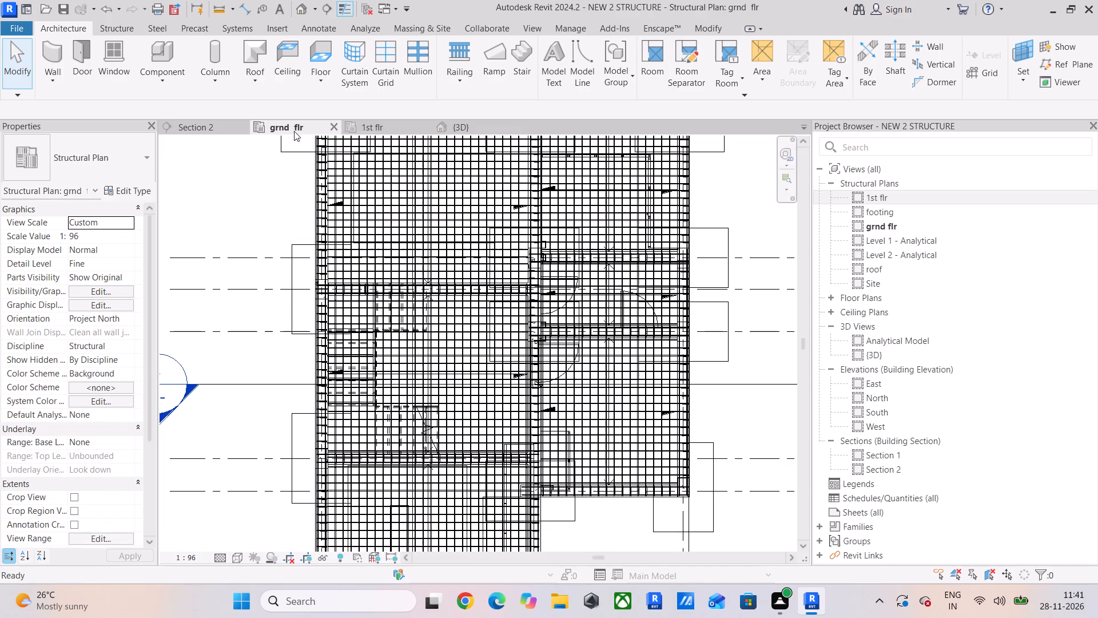
{"action": "scroll", "coordinate": [618, 433], "scroll_direction": "up", "scroll_amount": 6}
{"action": "middle_click_drag", "start_coordinate": [618, 433], "coordinate": [413, 224]}
{"action": "scroll", "coordinate": [443, 295], "scroll_direction": "up", "scroll_amount": 5}
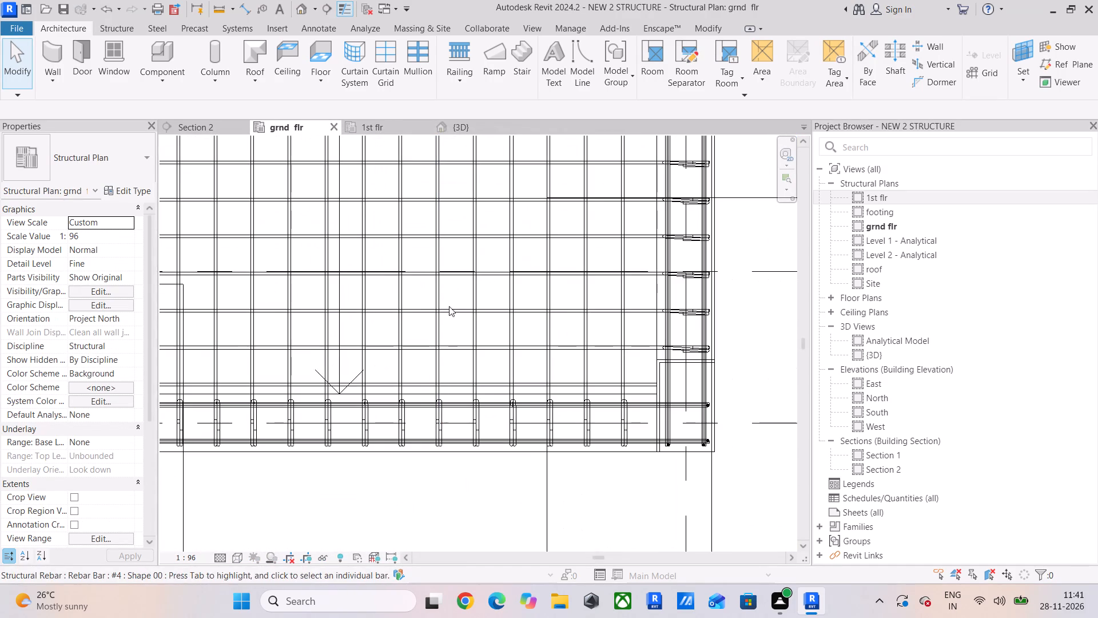
{"action": "left_click", "coordinate": [457, 314]}
{"action": "right_click", "coordinate": [457, 314]}
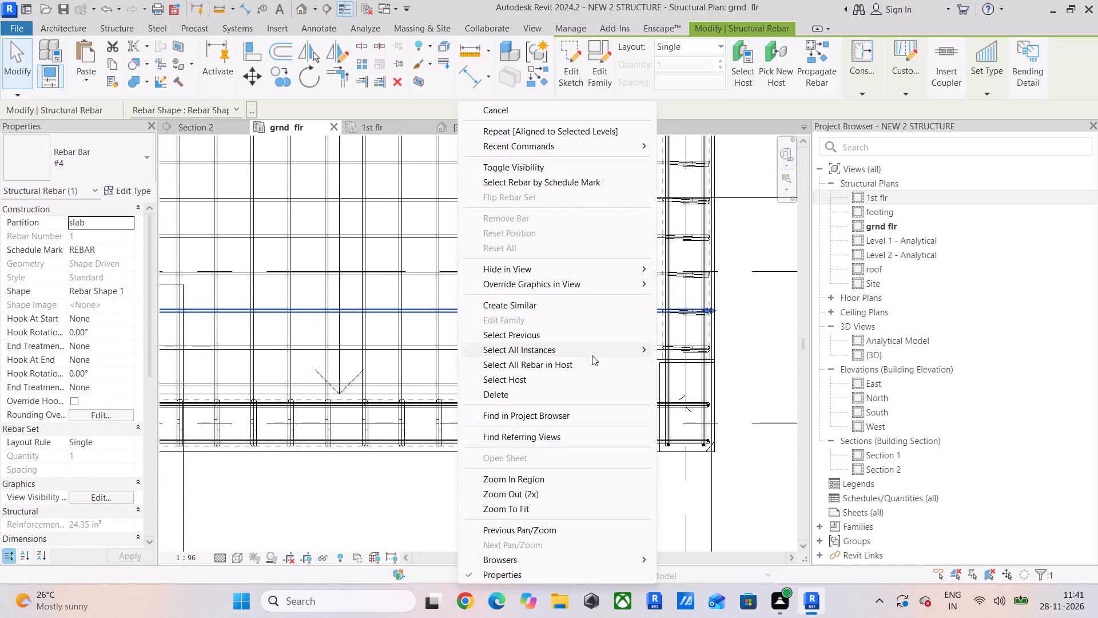
{"action": "left_click", "coordinate": [543, 366]}
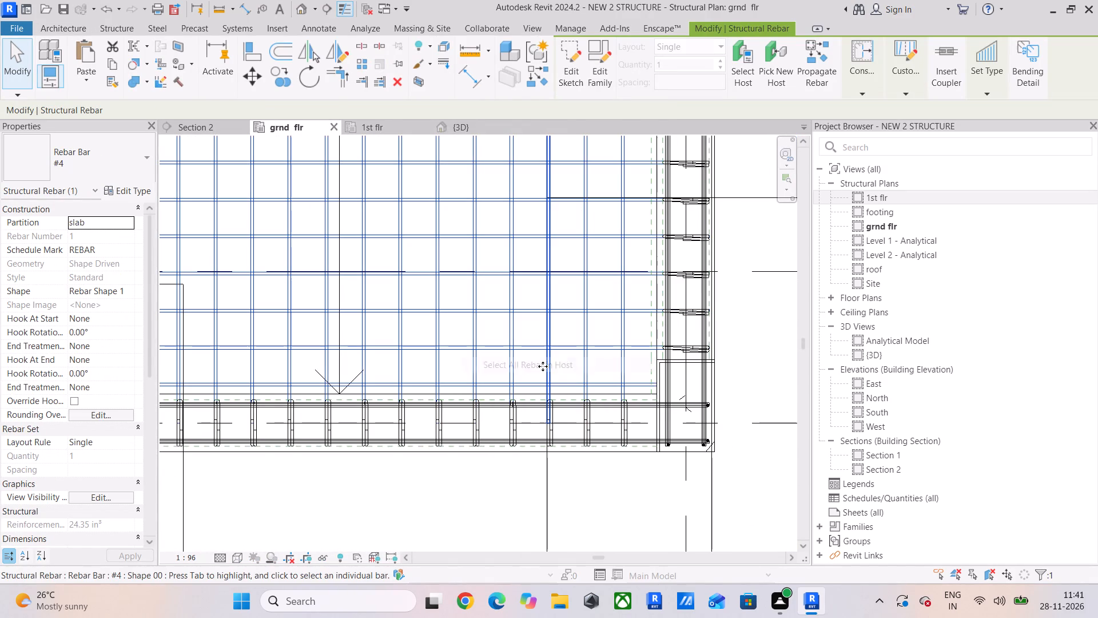
{"action": "scroll", "coordinate": [543, 366], "scroll_direction": "down", "scroll_amount": 11}
{"action": "middle_click_drag", "start_coordinate": [554, 360], "coordinate": [554, 398]}
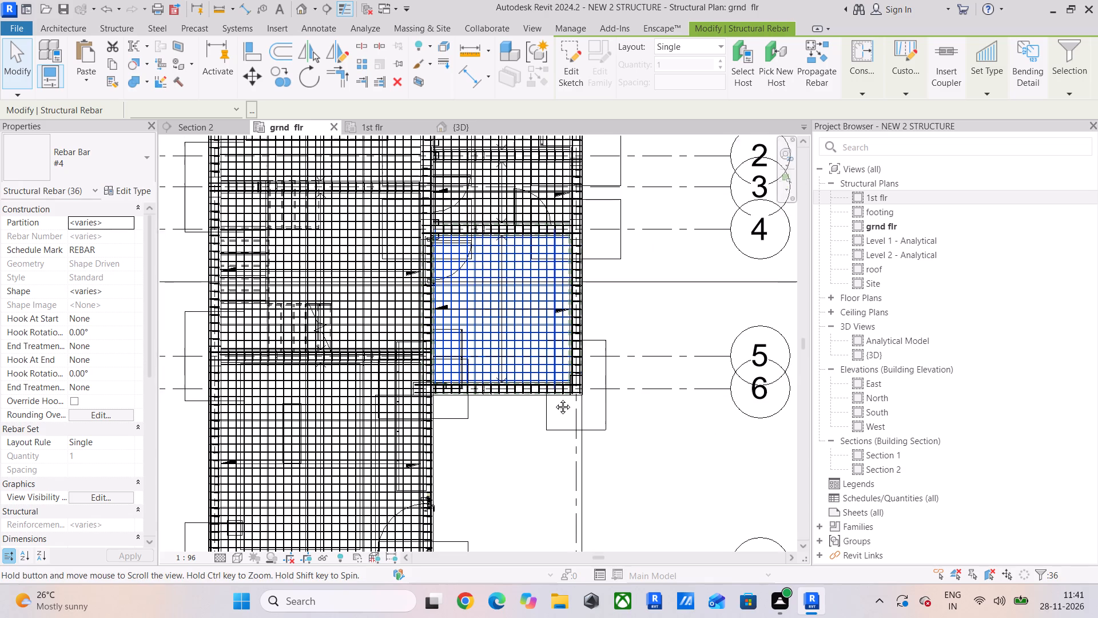
{"action": "middle_click_drag", "start_coordinate": [554, 398], "coordinate": [554, 433]}
{"action": "left_click", "coordinate": [123, 498]}
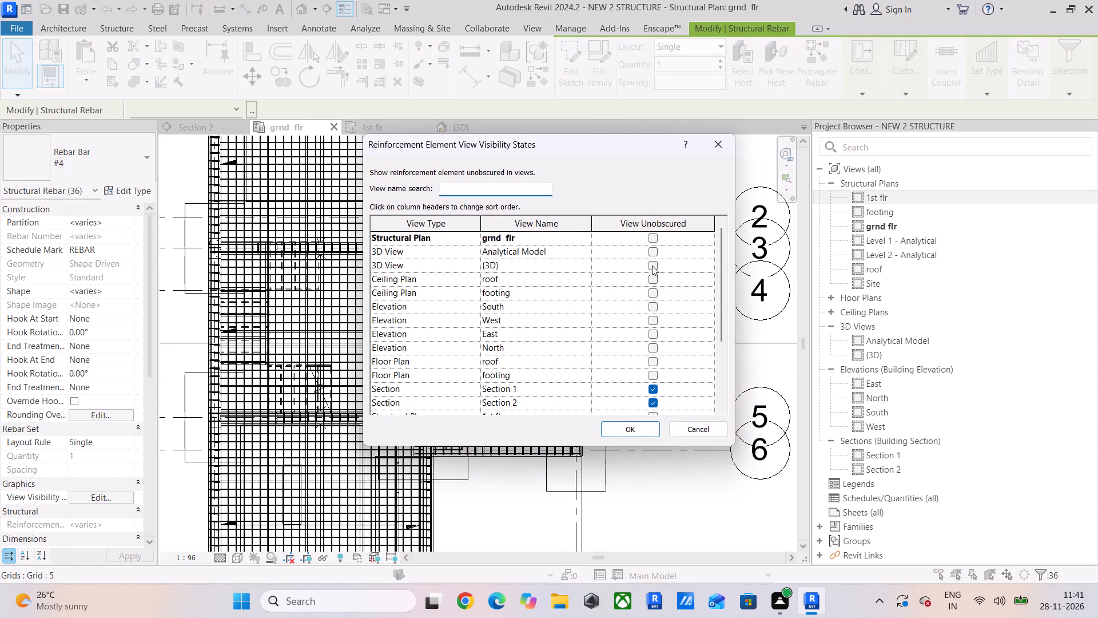
{"action": "left_click", "coordinate": [652, 264]}
{"action": "left_click", "coordinate": [630, 430]}
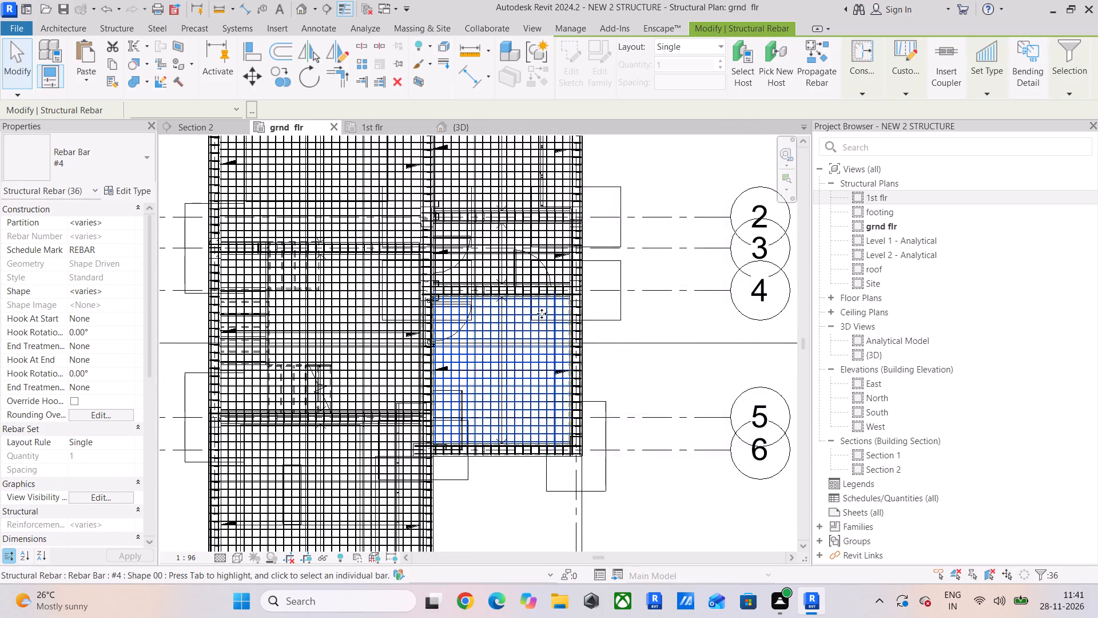
Select the whole ground floor framing, filter it to Structural Rebar only, and show that rebar unobscured in the {3D} view.
{"action": "scroll", "coordinate": [520, 287], "scroll_direction": "down", "scroll_amount": 3}
{"action": "middle_click_drag", "start_coordinate": [520, 286], "coordinate": [515, 310]}
{"action": "left_click_drag", "start_coordinate": [590, 148], "coordinate": [474, 296]}
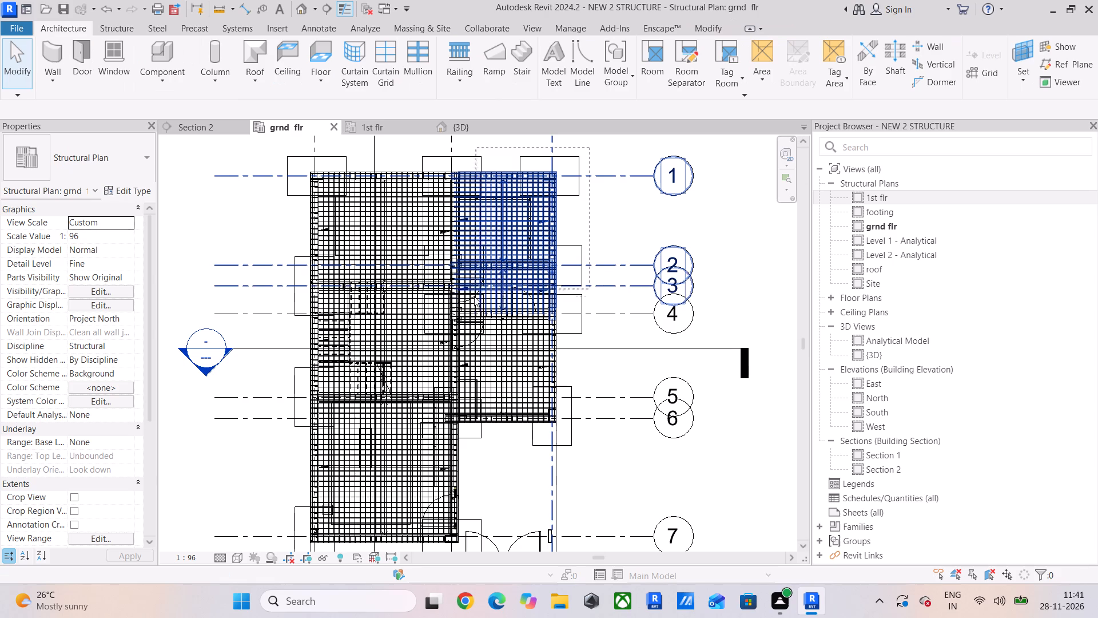
{"action": "left_click_drag", "start_coordinate": [474, 296], "coordinate": [444, 363]}
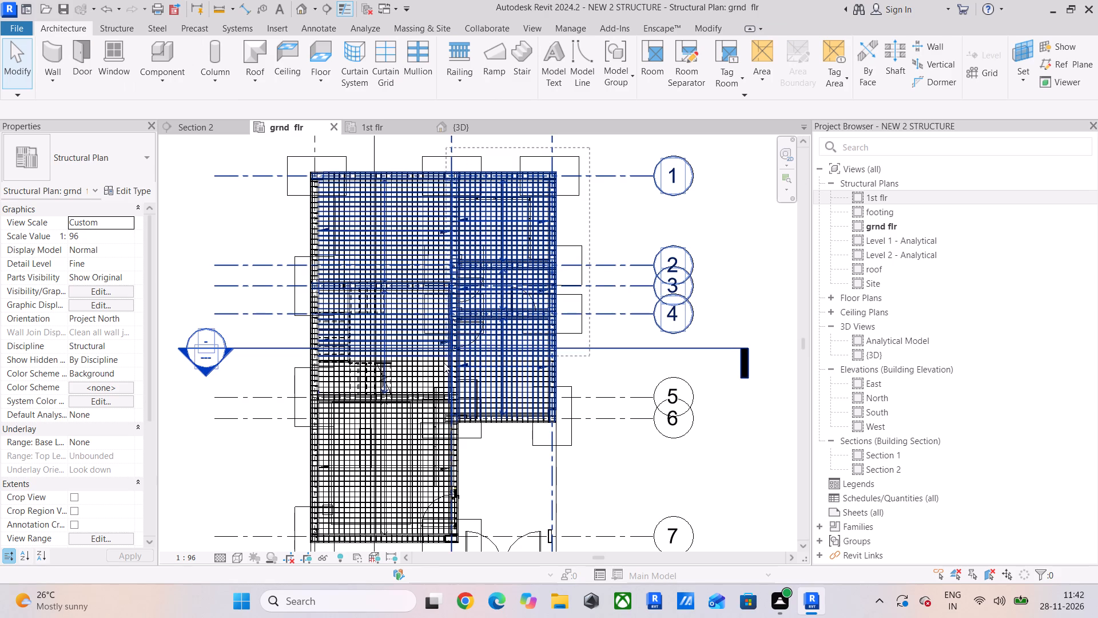
{"action": "left_click_drag", "start_coordinate": [444, 363], "coordinate": [286, 545]}
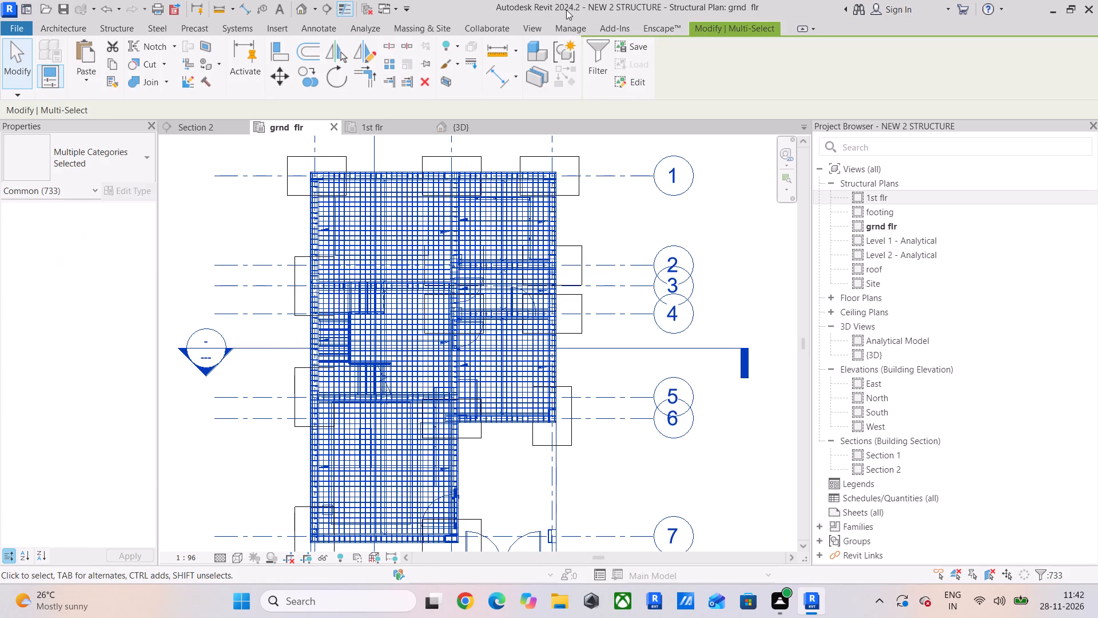
{"action": "left_click", "coordinate": [598, 55]}
{"action": "left_click_drag", "start_coordinate": [645, 225], "coordinate": [641, 230]}
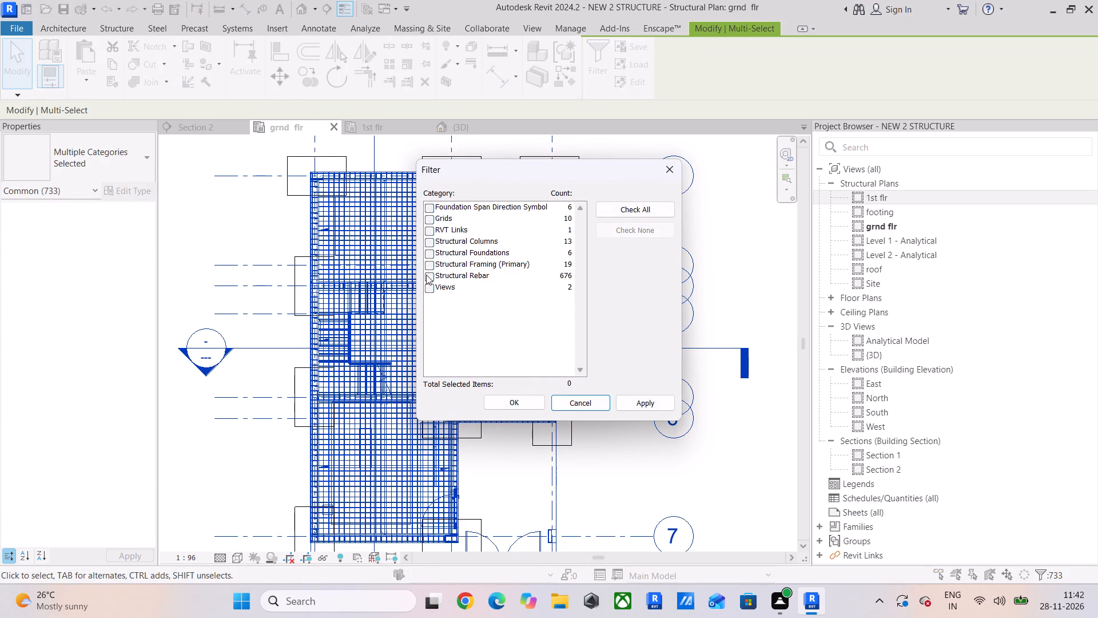
{"action": "left_click", "coordinate": [426, 275]}
{"action": "left_click", "coordinate": [503, 409]}
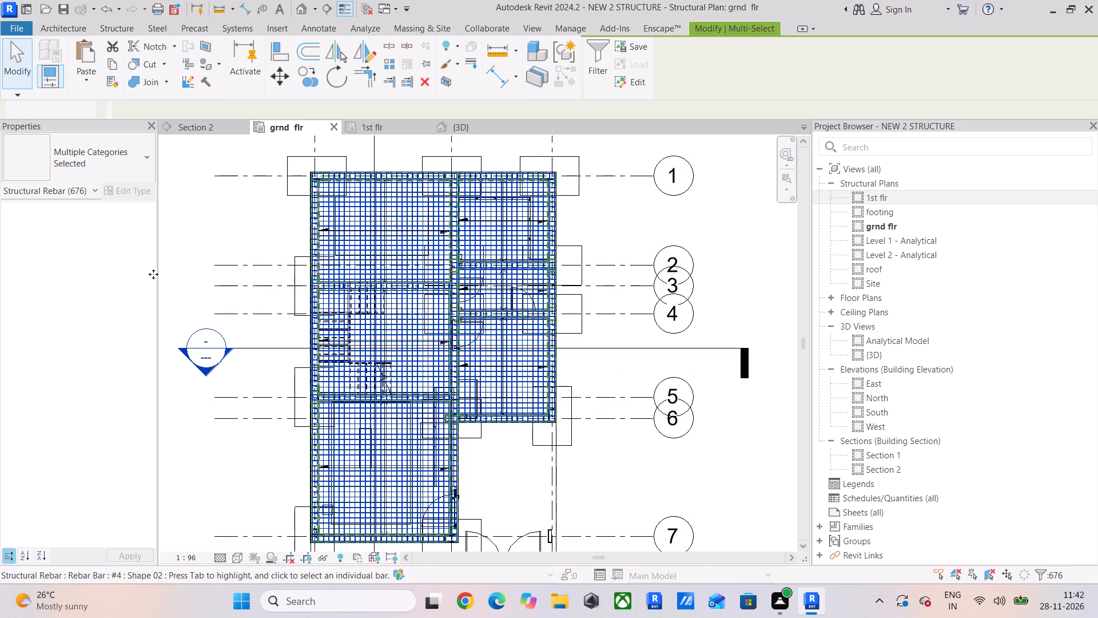
{"action": "left_click", "coordinate": [113, 500]}
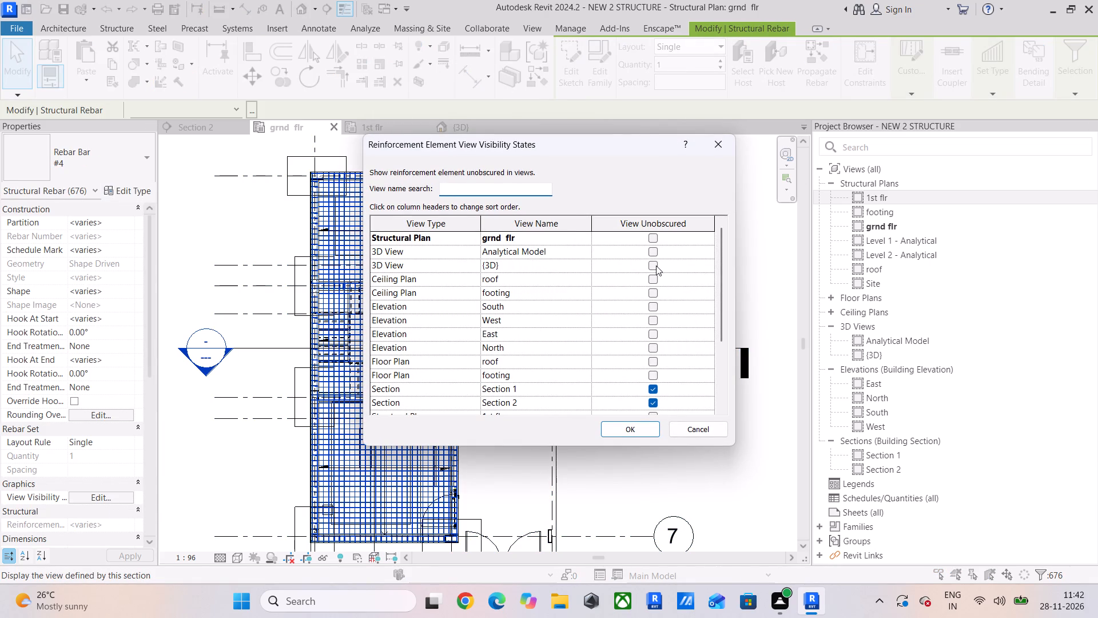
{"action": "left_click", "coordinate": [656, 266]}
{"action": "left_click", "coordinate": [618, 429]}
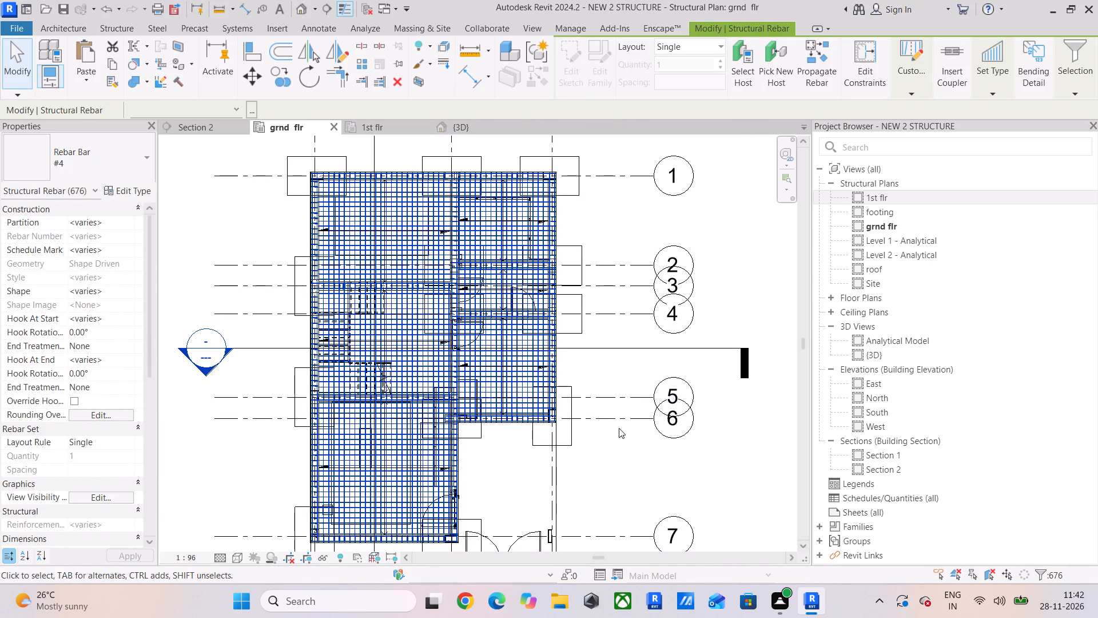
Examine in the {3D} view how the ground floor slab bars meet the beam cages and columns around the panels.
{"action": "scroll", "coordinate": [619, 427], "scroll_direction": "down", "scroll_amount": 4}
{"action": "left_click", "coordinate": [487, 128]}
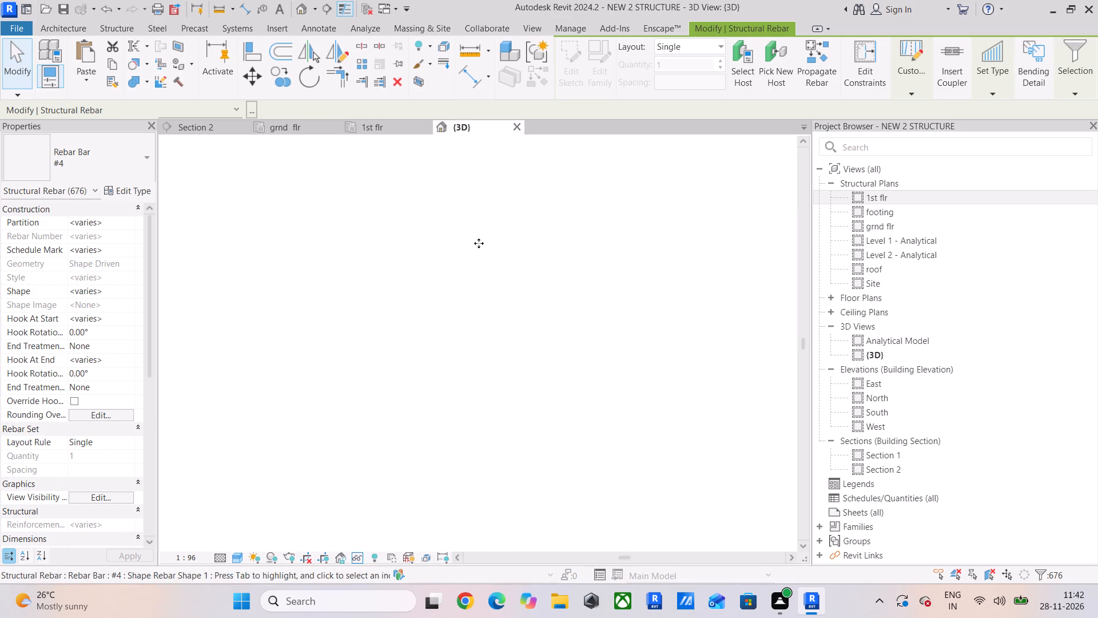
{"action": "scroll", "coordinate": [560, 352], "scroll_direction": "down", "scroll_amount": 12}
{"action": "left_click", "coordinate": [629, 496]}
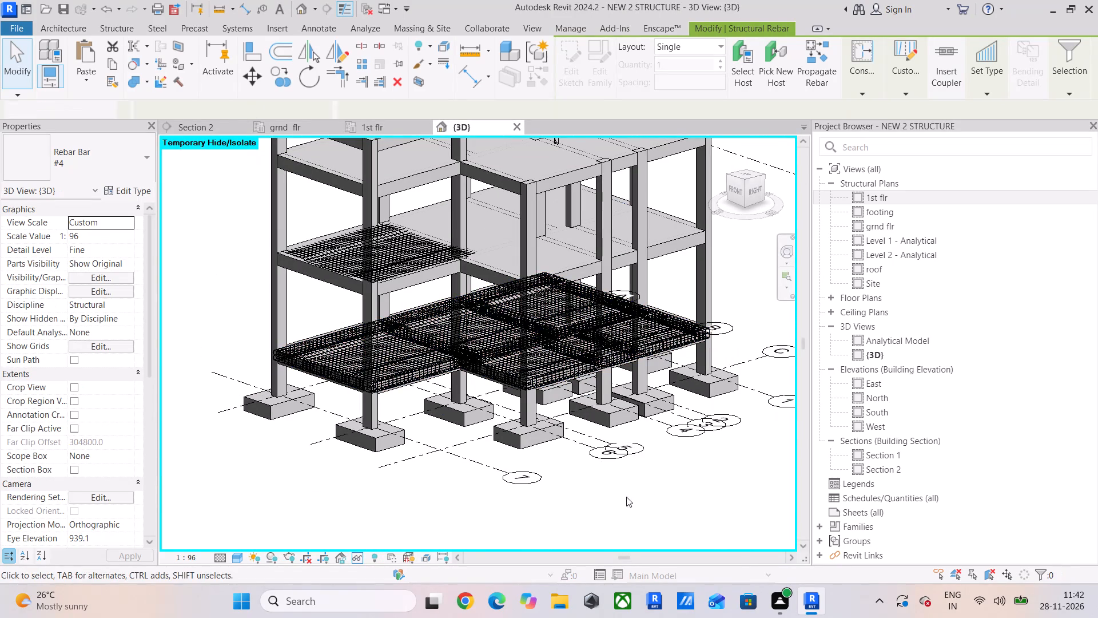
{"action": "middle_click_drag", "start_coordinate": [578, 464], "coordinate": [568, 477], "text": "shift"}
{"action": "scroll", "coordinate": [516, 335], "scroll_direction": "up", "scroll_amount": 12}
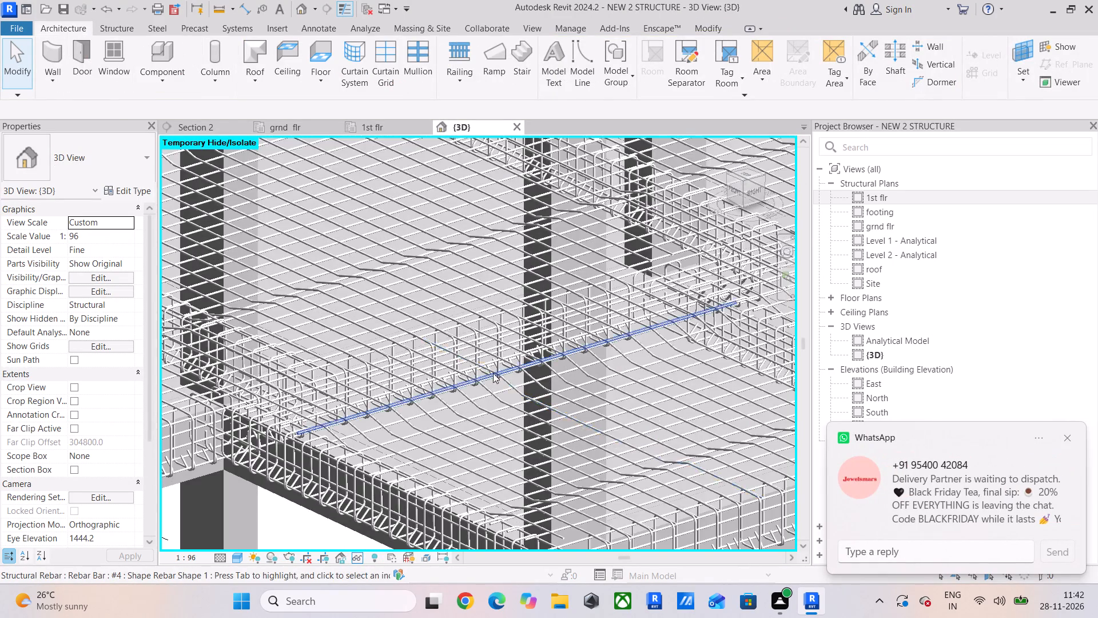
{"action": "scroll", "coordinate": [343, 403], "scroll_direction": "up", "scroll_amount": 3}
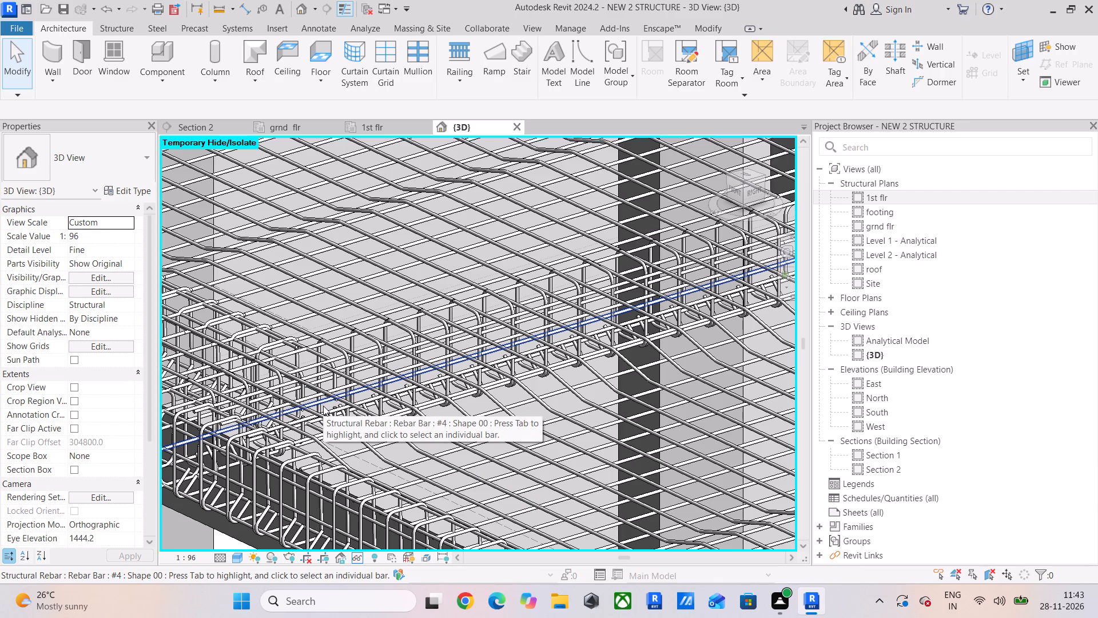
{"action": "scroll", "coordinate": [421, 413], "scroll_direction": "down", "scroll_amount": 3}
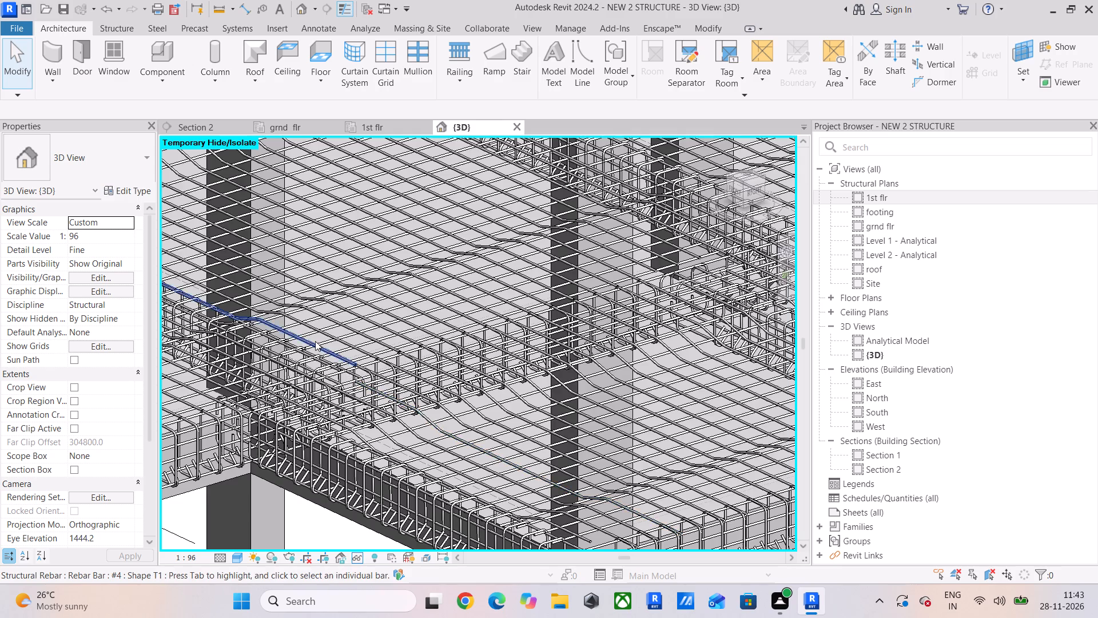
{"action": "scroll", "coordinate": [311, 363], "scroll_direction": "up", "scroll_amount": 6}
{"action": "scroll", "coordinate": [437, 389], "scroll_direction": "up", "scroll_amount": 6}
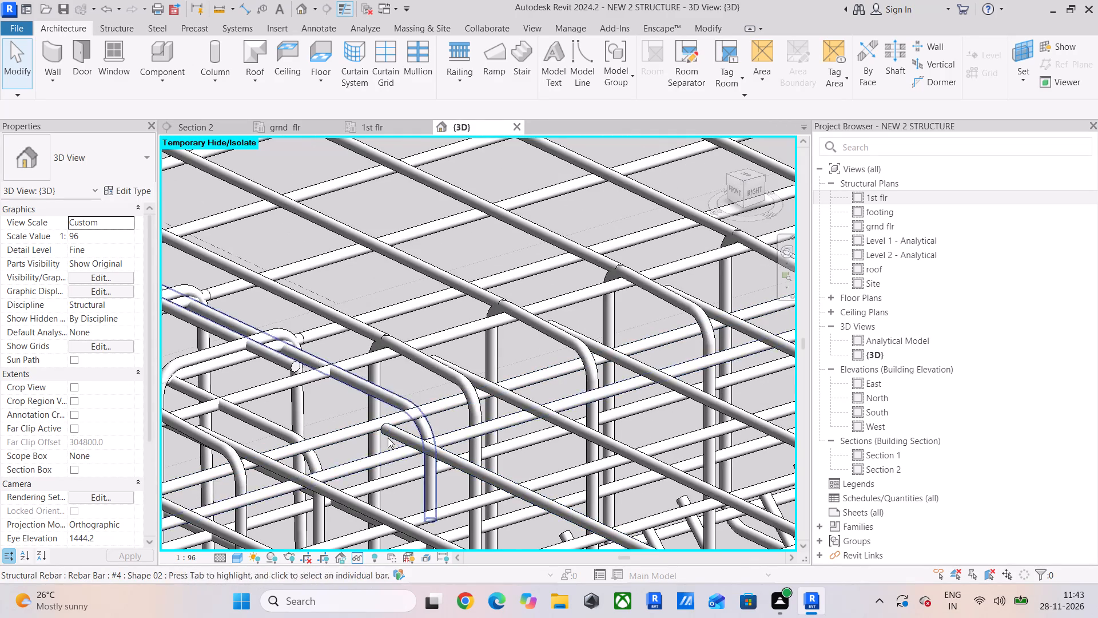
{"action": "scroll", "coordinate": [310, 436], "scroll_direction": "down", "scroll_amount": 11}
{"action": "middle_click_drag", "start_coordinate": [310, 436], "coordinate": [359, 397]}
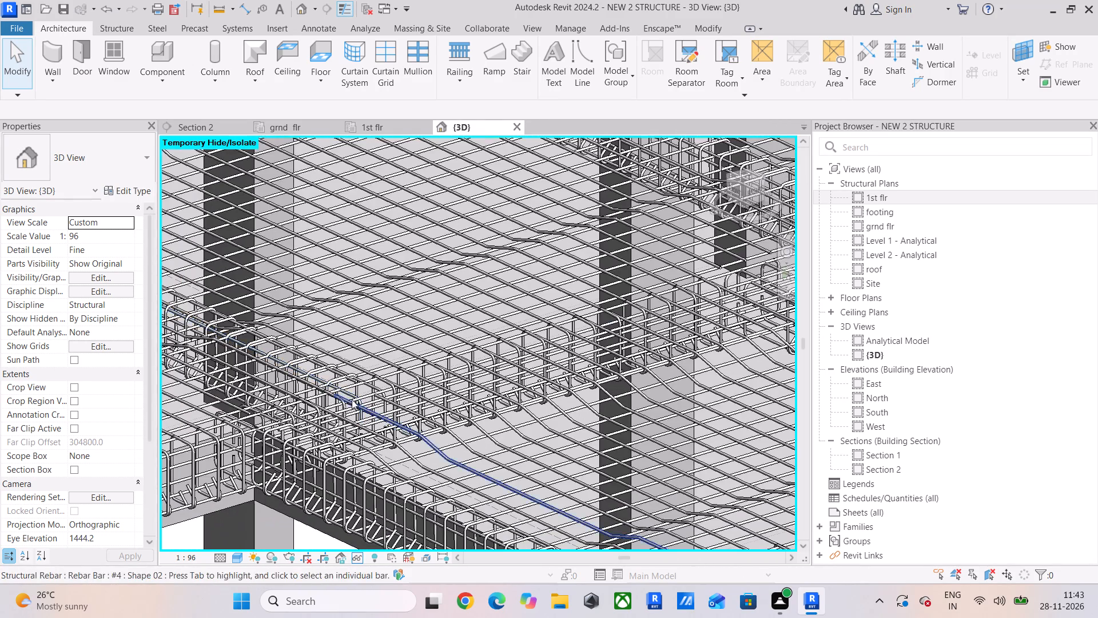
{"action": "scroll", "coordinate": [372, 413], "scroll_direction": "down", "scroll_amount": 4}
{"action": "middle_click_drag", "start_coordinate": [377, 410], "coordinate": [363, 374]}
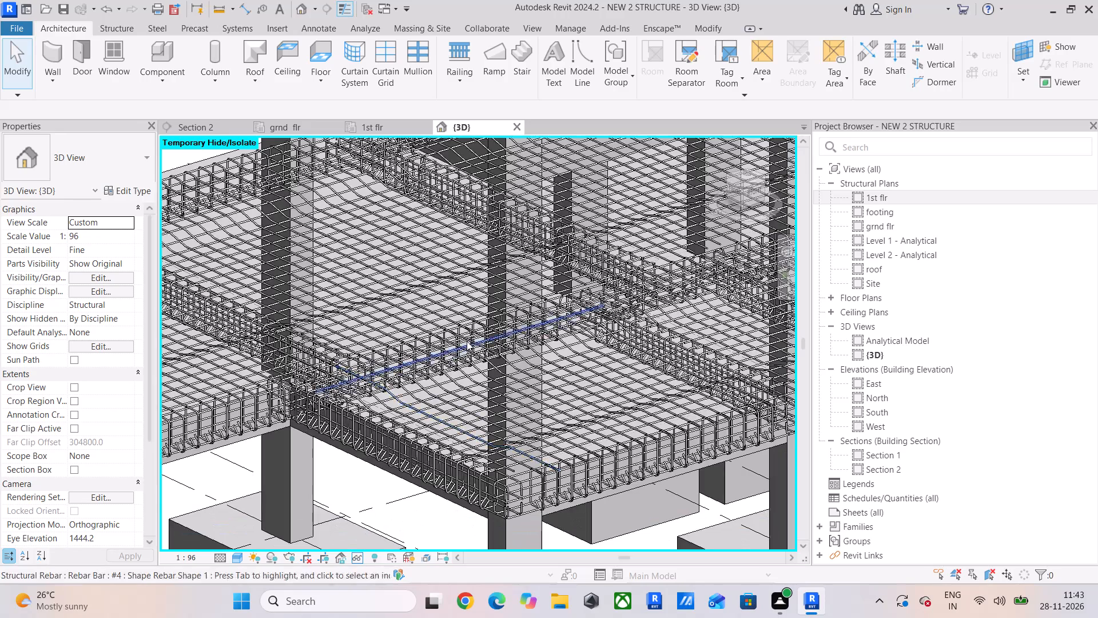
{"action": "scroll", "coordinate": [467, 341], "scroll_direction": "up", "scroll_amount": 5}
{"action": "scroll", "coordinate": [520, 292], "scroll_direction": "up", "scroll_amount": 6}
{"action": "scroll", "coordinate": [520, 292], "scroll_direction": "down", "scroll_amount": 5}
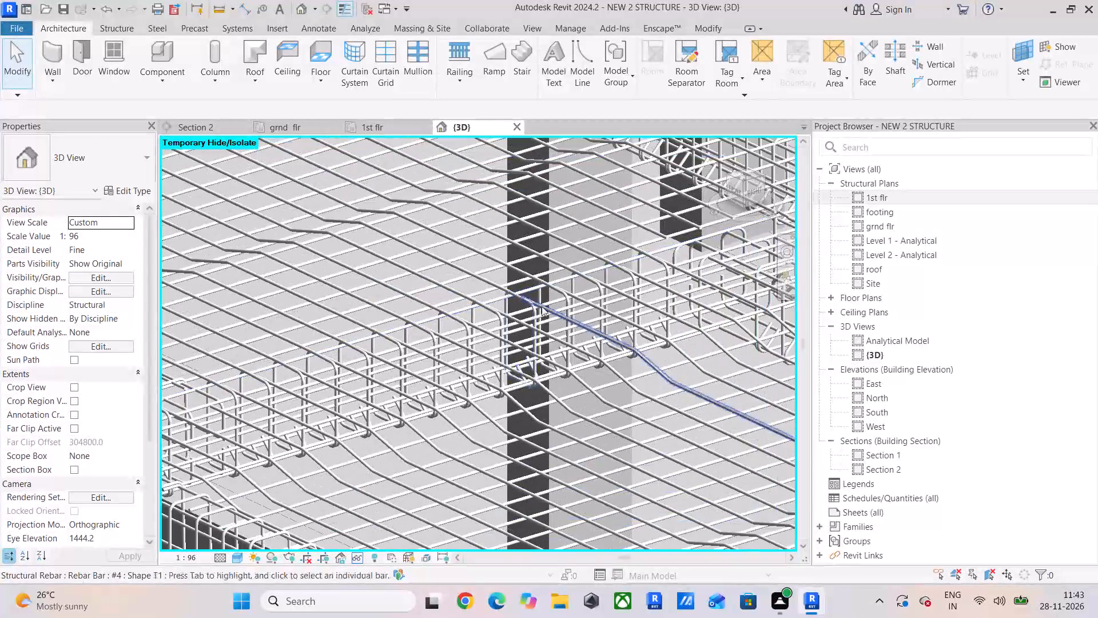
{"action": "scroll", "coordinate": [550, 311], "scroll_direction": "down", "scroll_amount": 11}
{"action": "middle_click_drag", "start_coordinate": [511, 338], "coordinate": [446, 382]}
{"action": "scroll", "coordinate": [643, 328], "scroll_direction": "up", "scroll_amount": 6}
{"action": "scroll", "coordinate": [466, 345], "scroll_direction": "up", "scroll_amount": 6}
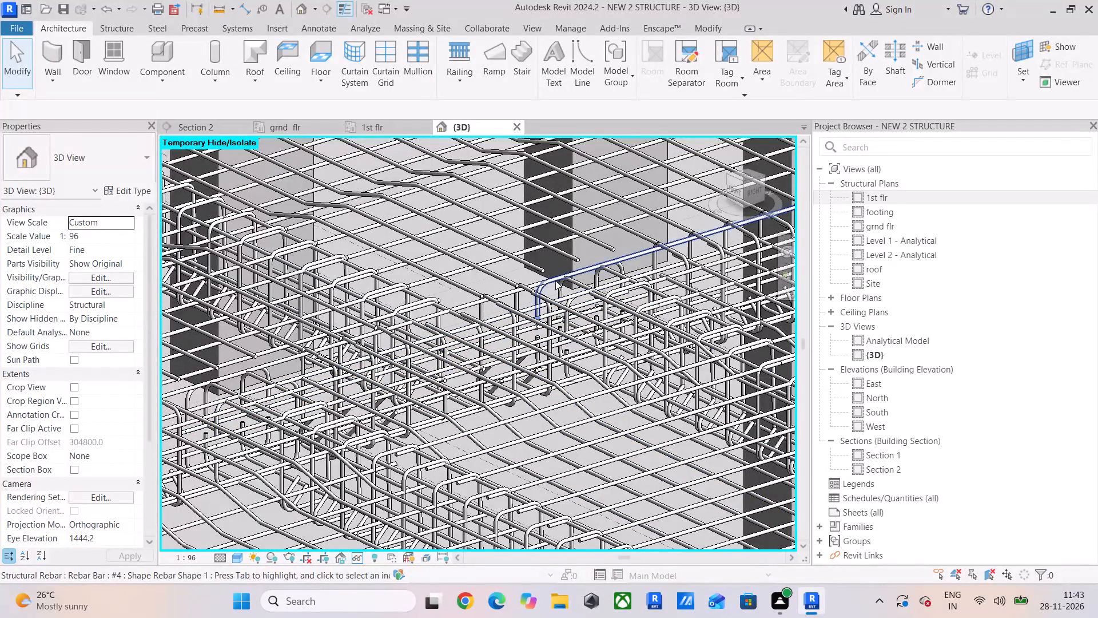
{"action": "middle_click_drag", "start_coordinate": [585, 269], "coordinate": [519, 353]}
{"action": "scroll", "coordinate": [483, 352], "scroll_direction": "up", "scroll_amount": 3}
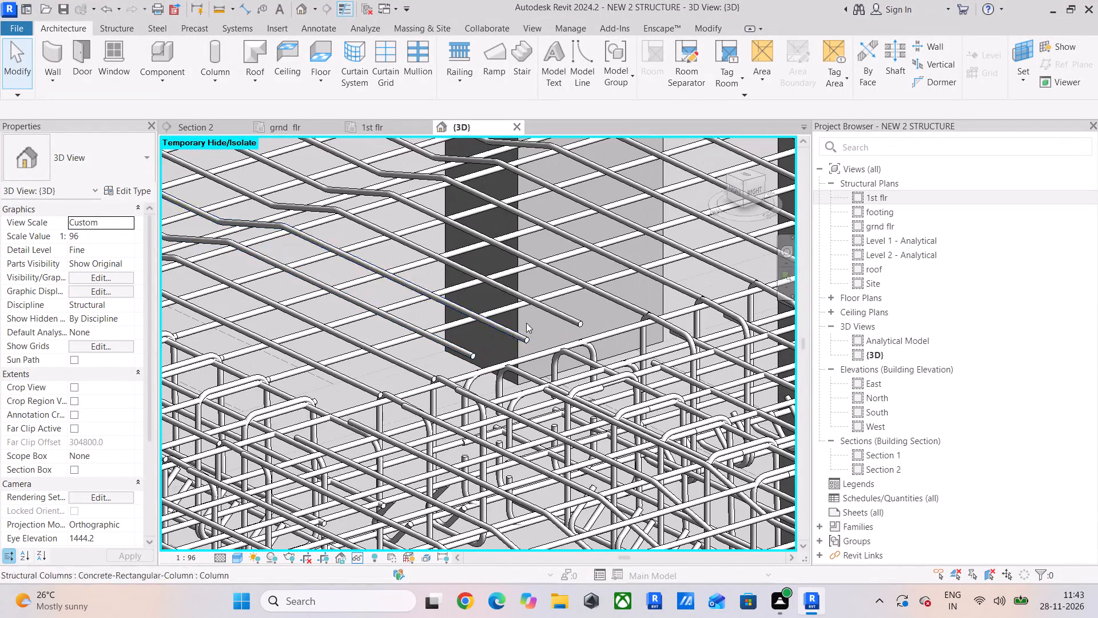
{"action": "scroll", "coordinate": [502, 331], "scroll_direction": "down", "scroll_amount": 8}
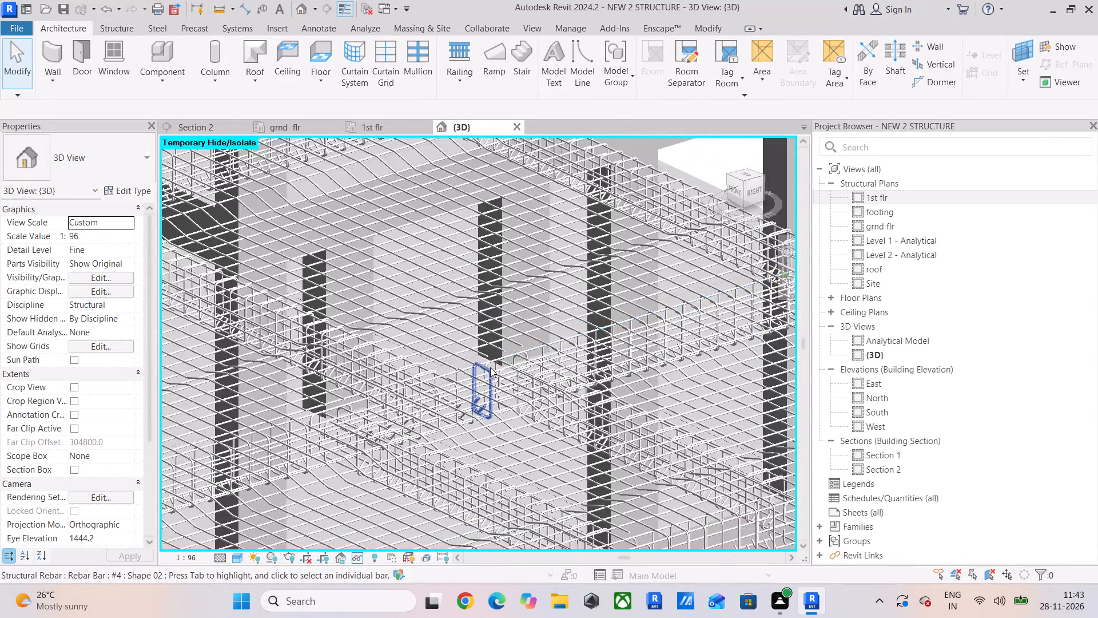
Examine the ground floor slab rebar from the front of the structure and compare it with the rebar copied to the first floor.
{"action": "middle_click_drag", "start_coordinate": [490, 378], "coordinate": [573, 343], "text": "shift"}
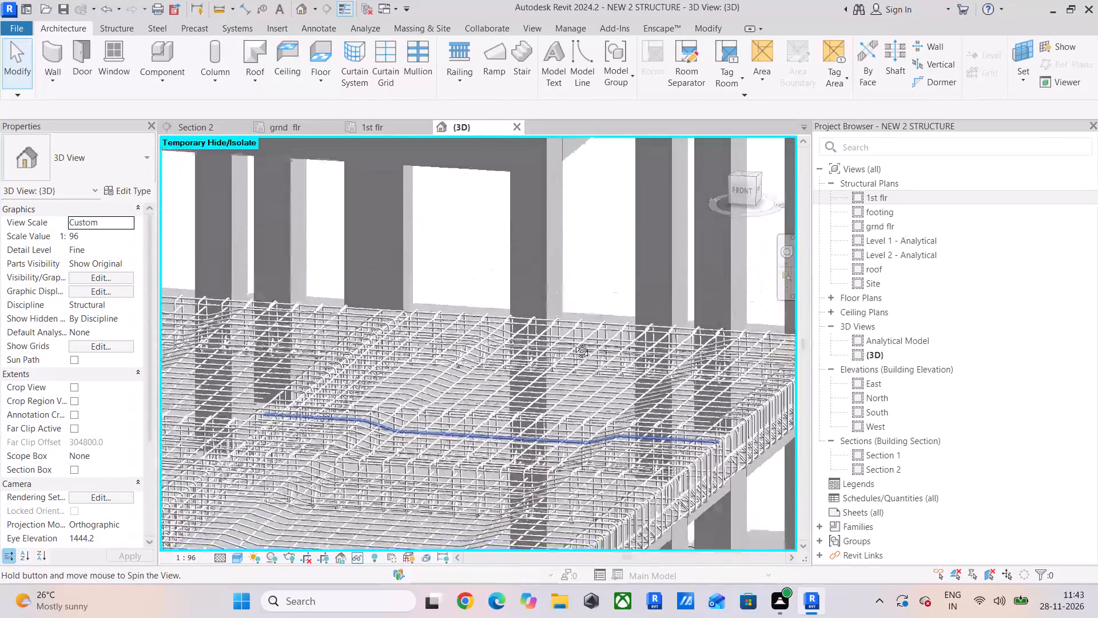
{"action": "middle_click_drag", "start_coordinate": [573, 343], "coordinate": [573, 320], "text": "shift"}
{"action": "middle_click_drag", "start_coordinate": [484, 386], "coordinate": [646, 342]}
{"action": "scroll", "coordinate": [549, 406], "scroll_direction": "up", "scroll_amount": 5}
{"action": "scroll", "coordinate": [415, 434], "scroll_direction": "up", "scroll_amount": 6}
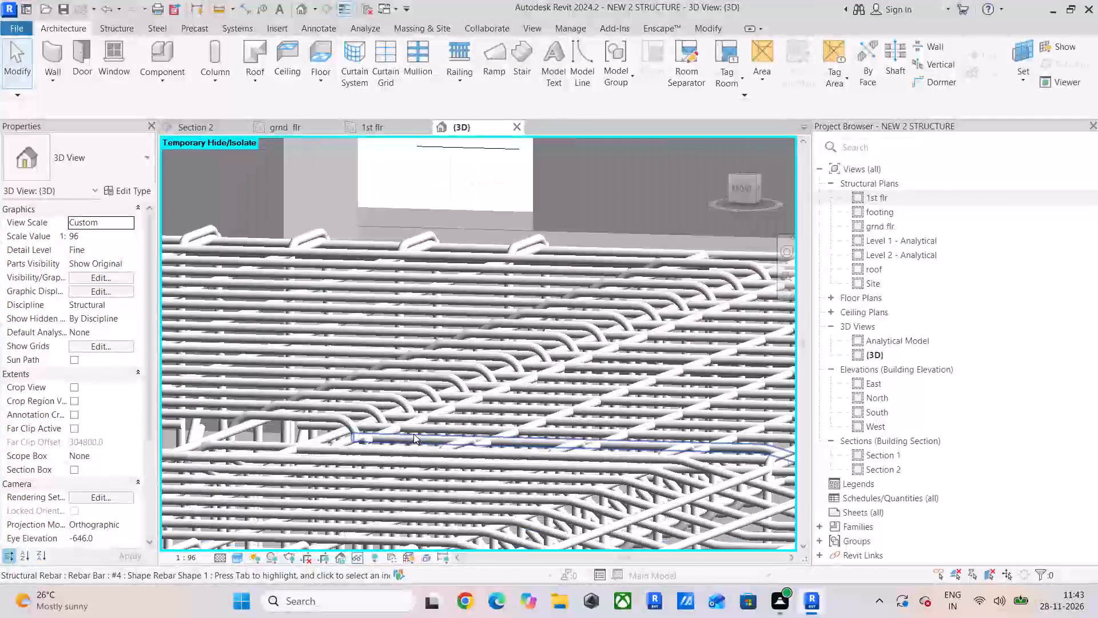
{"action": "scroll", "coordinate": [380, 432], "scroll_direction": "down", "scroll_amount": 20}
{"action": "scroll", "coordinate": [380, 432], "scroll_direction": "down", "scroll_amount": 4}
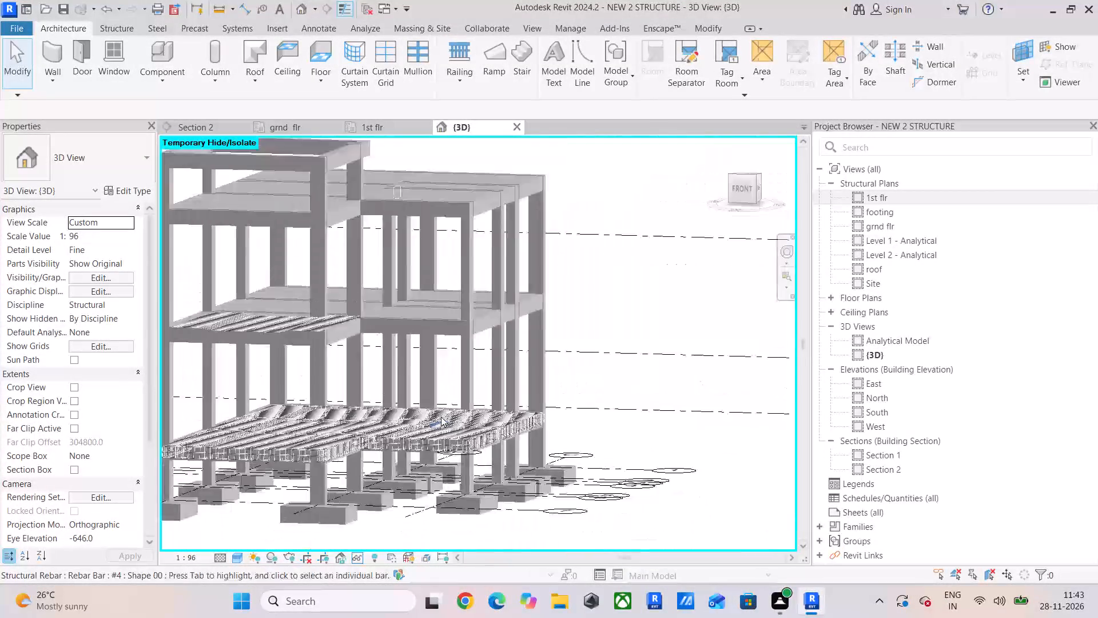
{"action": "scroll", "coordinate": [441, 417], "scroll_direction": "down", "scroll_amount": 1}
{"action": "middle_click_drag", "start_coordinate": [445, 416], "coordinate": [514, 462]}
{"action": "scroll", "coordinate": [415, 381], "scroll_direction": "up", "scroll_amount": 7}
{"action": "scroll", "coordinate": [352, 463], "scroll_direction": "up", "scroll_amount": 6}
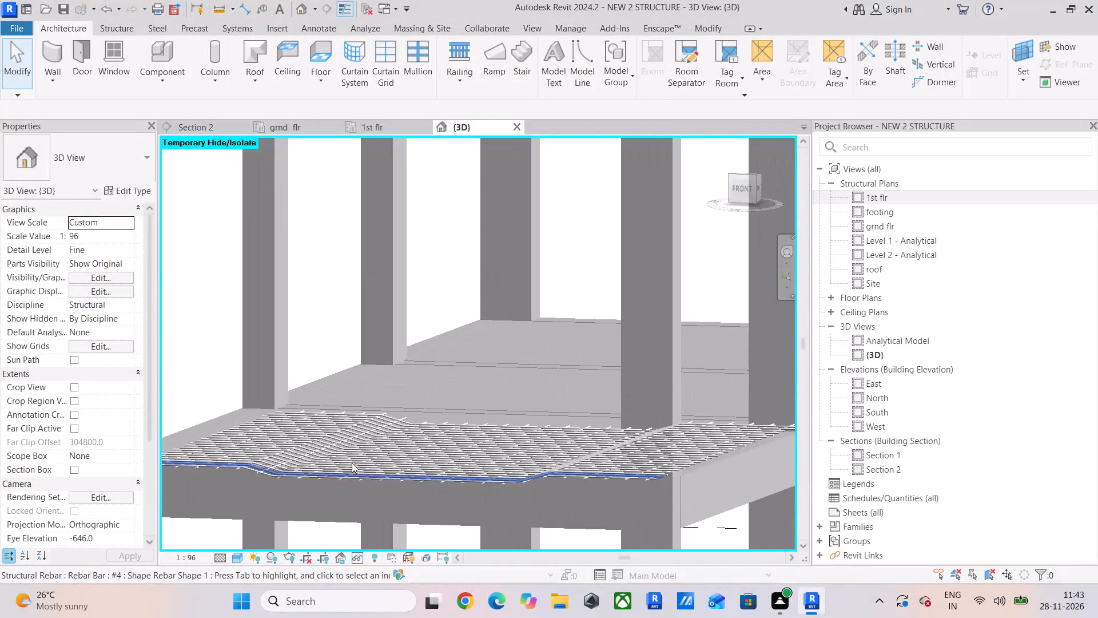
{"action": "scroll", "coordinate": [317, 467], "scroll_direction": "up", "scroll_amount": 6}
{"action": "scroll", "coordinate": [320, 465], "scroll_direction": "down", "scroll_amount": 12}
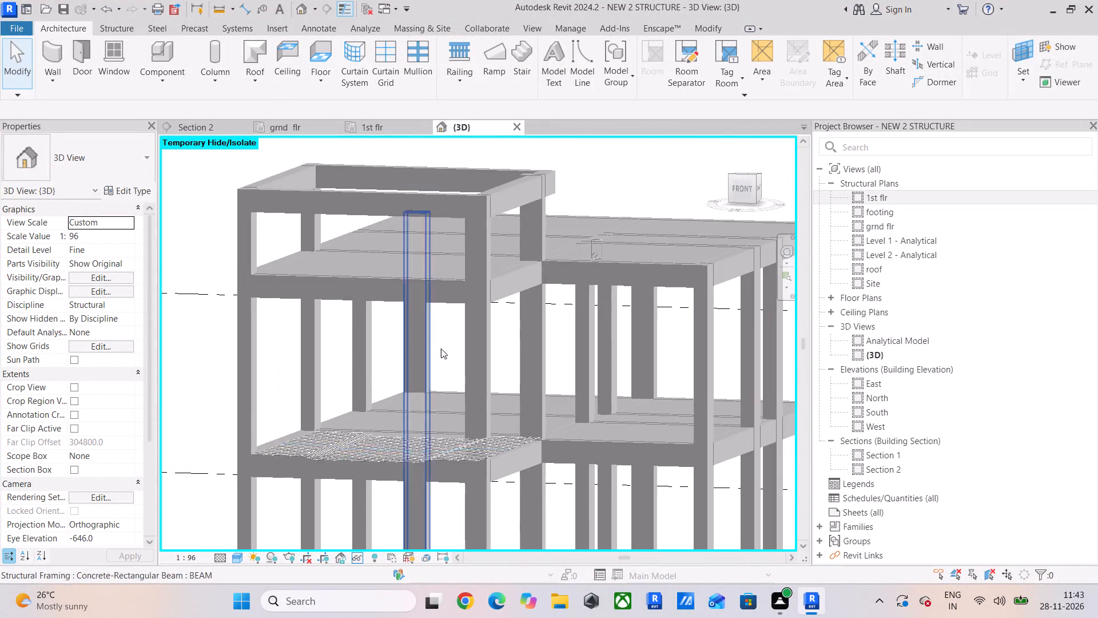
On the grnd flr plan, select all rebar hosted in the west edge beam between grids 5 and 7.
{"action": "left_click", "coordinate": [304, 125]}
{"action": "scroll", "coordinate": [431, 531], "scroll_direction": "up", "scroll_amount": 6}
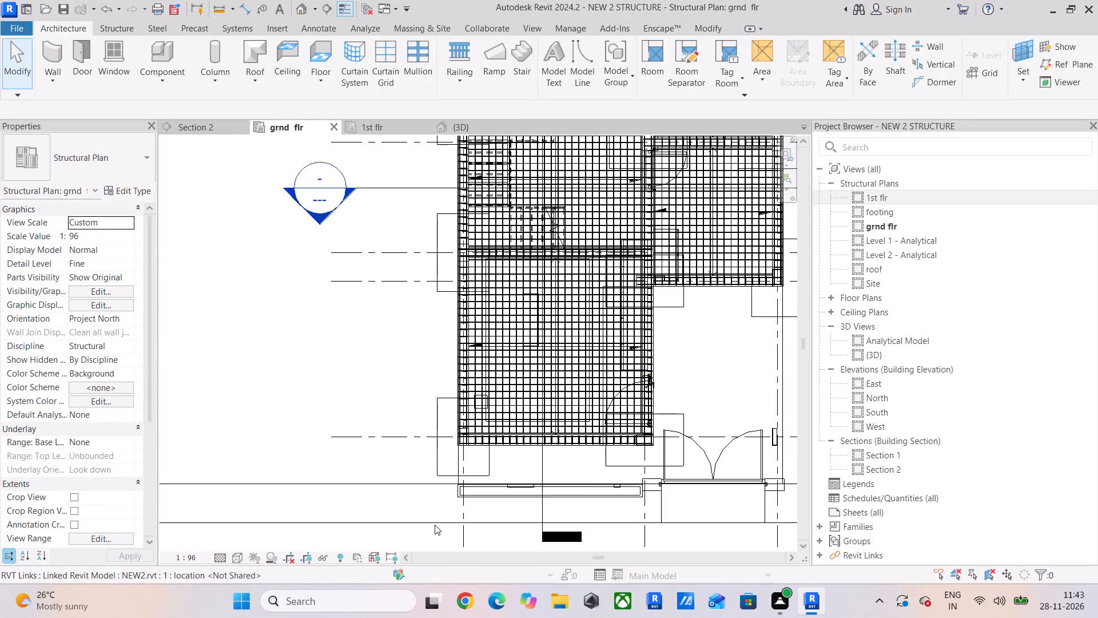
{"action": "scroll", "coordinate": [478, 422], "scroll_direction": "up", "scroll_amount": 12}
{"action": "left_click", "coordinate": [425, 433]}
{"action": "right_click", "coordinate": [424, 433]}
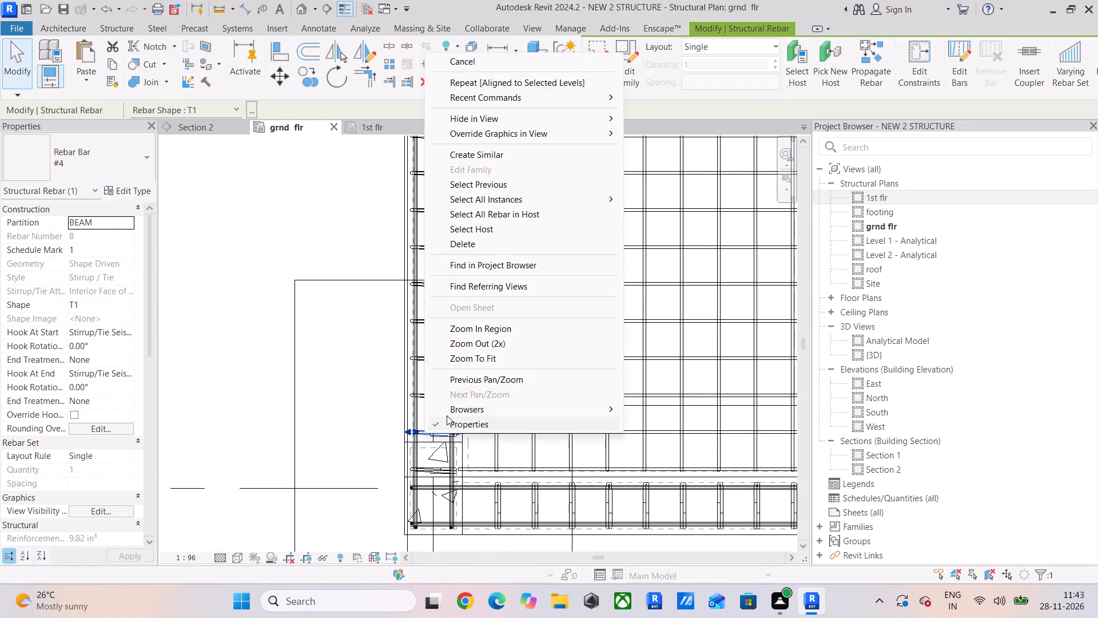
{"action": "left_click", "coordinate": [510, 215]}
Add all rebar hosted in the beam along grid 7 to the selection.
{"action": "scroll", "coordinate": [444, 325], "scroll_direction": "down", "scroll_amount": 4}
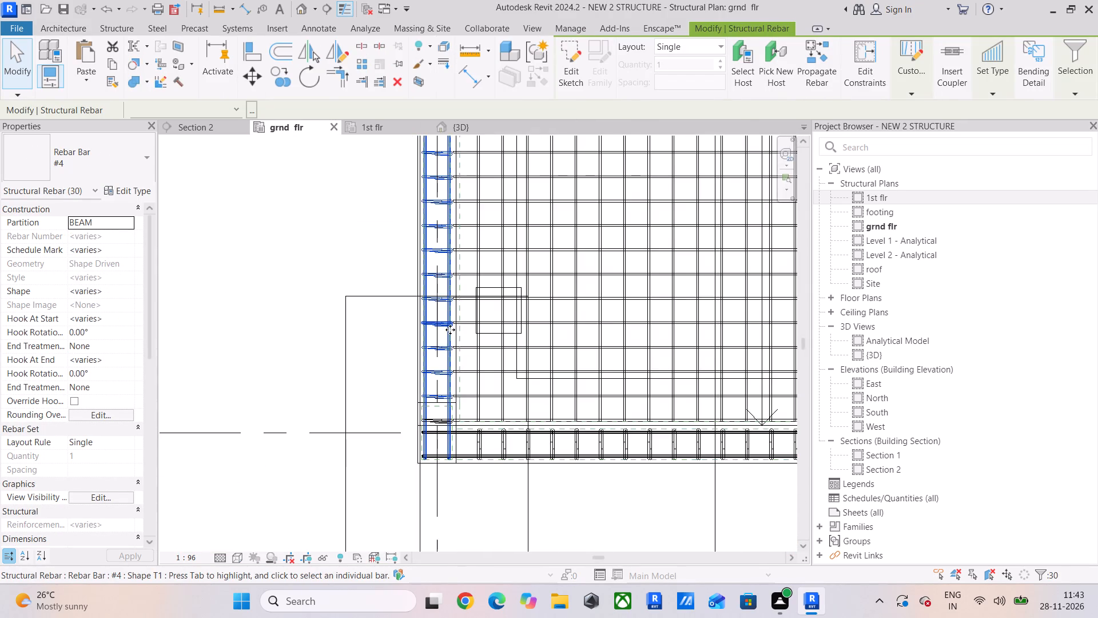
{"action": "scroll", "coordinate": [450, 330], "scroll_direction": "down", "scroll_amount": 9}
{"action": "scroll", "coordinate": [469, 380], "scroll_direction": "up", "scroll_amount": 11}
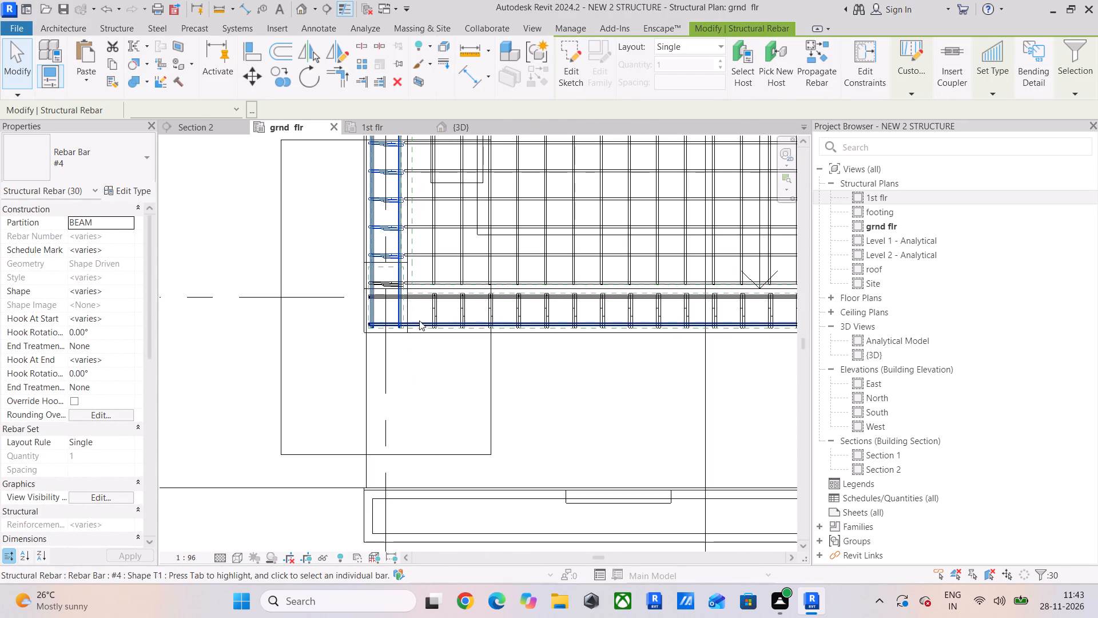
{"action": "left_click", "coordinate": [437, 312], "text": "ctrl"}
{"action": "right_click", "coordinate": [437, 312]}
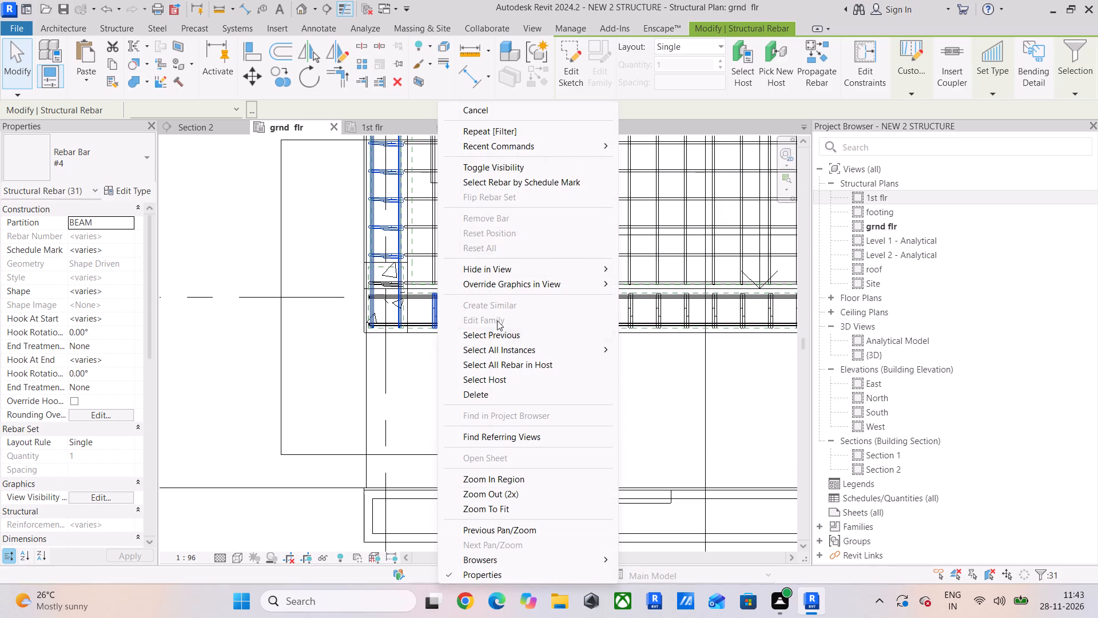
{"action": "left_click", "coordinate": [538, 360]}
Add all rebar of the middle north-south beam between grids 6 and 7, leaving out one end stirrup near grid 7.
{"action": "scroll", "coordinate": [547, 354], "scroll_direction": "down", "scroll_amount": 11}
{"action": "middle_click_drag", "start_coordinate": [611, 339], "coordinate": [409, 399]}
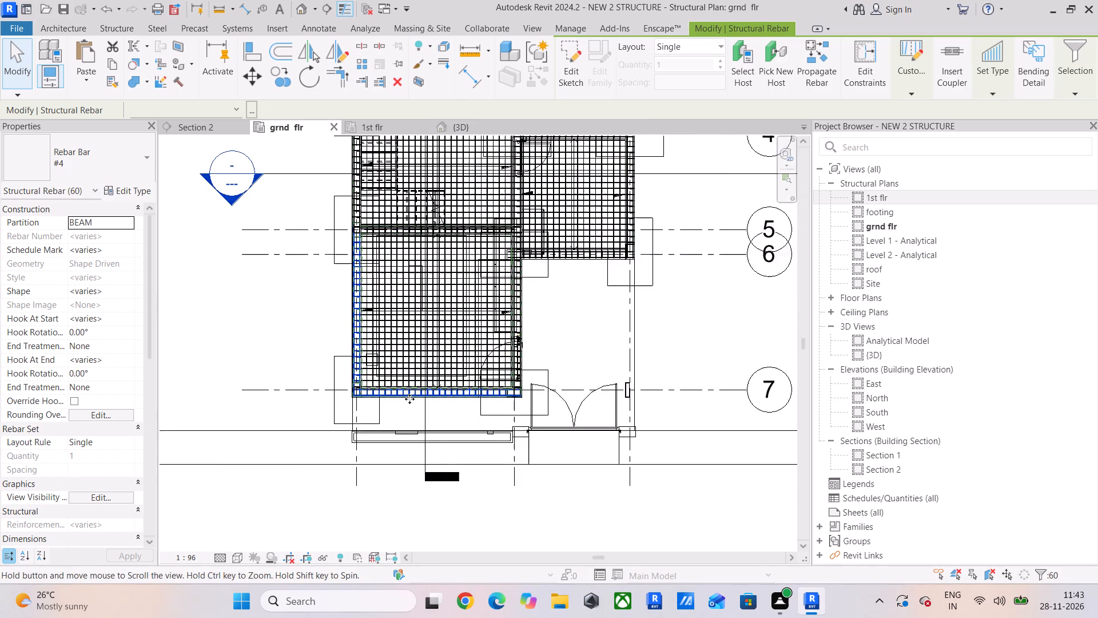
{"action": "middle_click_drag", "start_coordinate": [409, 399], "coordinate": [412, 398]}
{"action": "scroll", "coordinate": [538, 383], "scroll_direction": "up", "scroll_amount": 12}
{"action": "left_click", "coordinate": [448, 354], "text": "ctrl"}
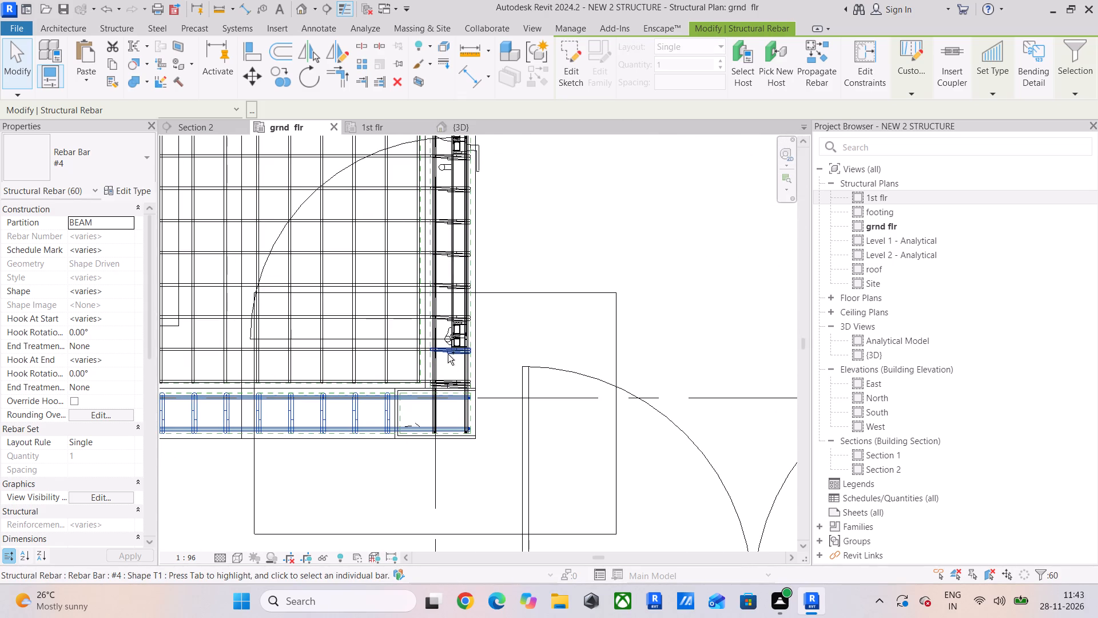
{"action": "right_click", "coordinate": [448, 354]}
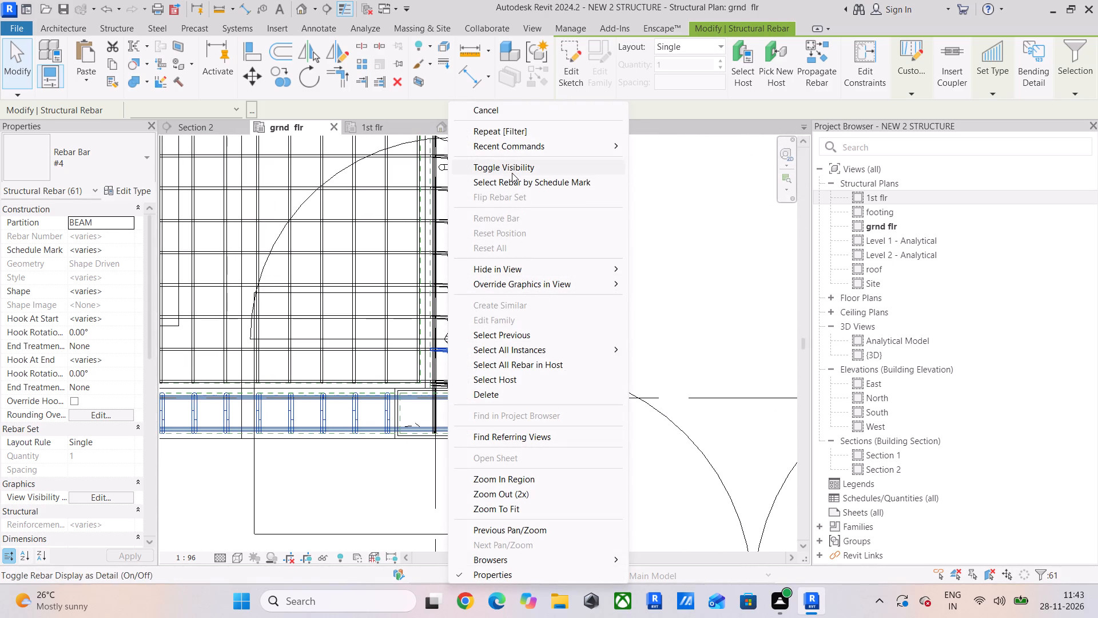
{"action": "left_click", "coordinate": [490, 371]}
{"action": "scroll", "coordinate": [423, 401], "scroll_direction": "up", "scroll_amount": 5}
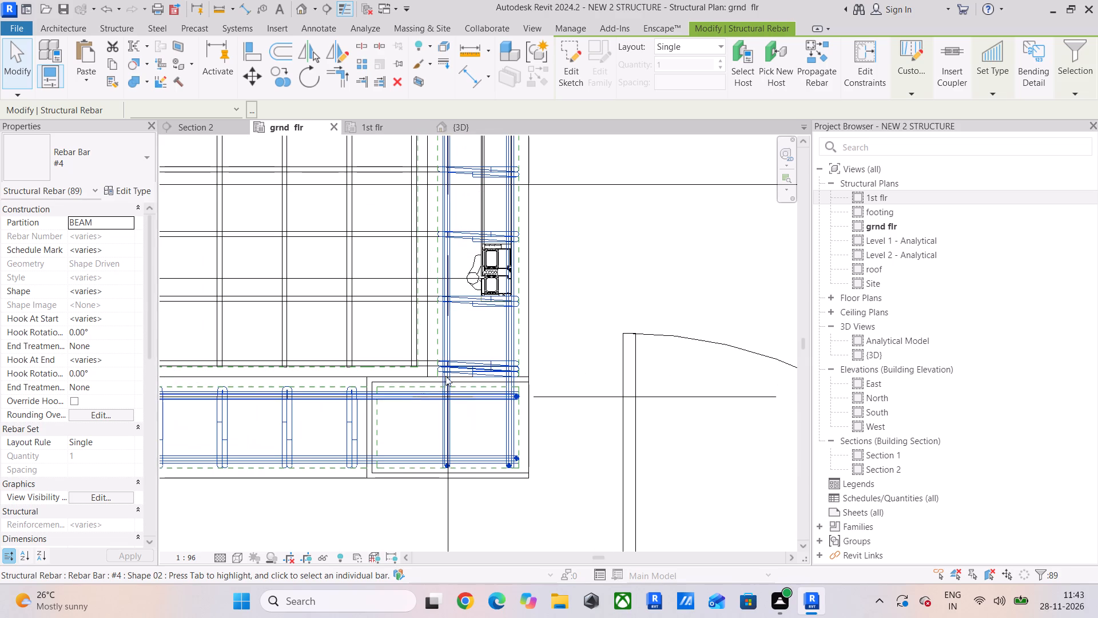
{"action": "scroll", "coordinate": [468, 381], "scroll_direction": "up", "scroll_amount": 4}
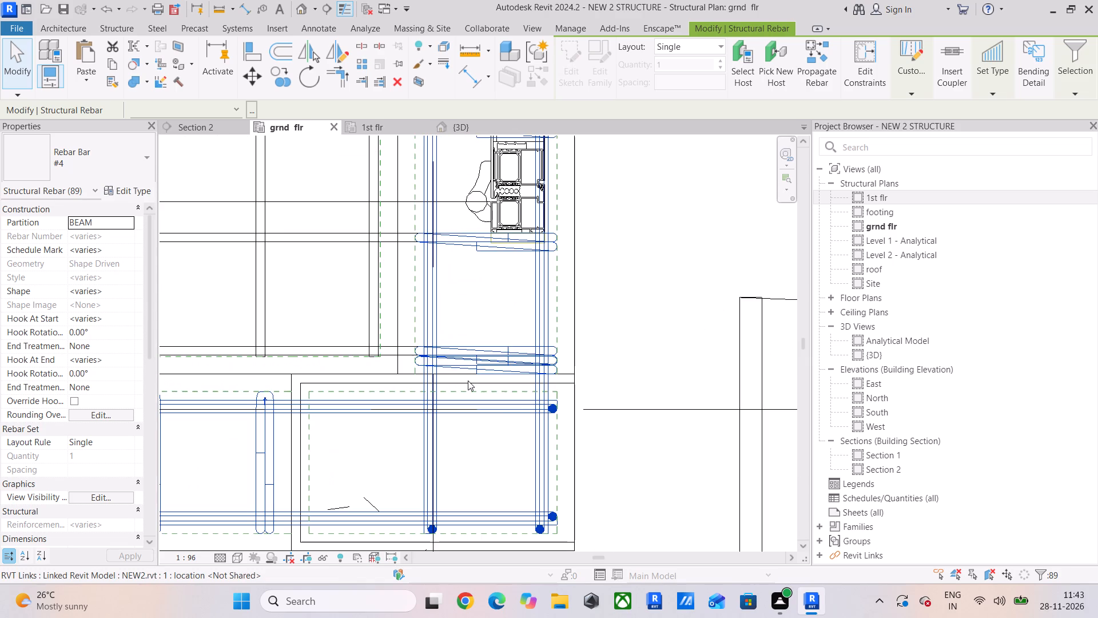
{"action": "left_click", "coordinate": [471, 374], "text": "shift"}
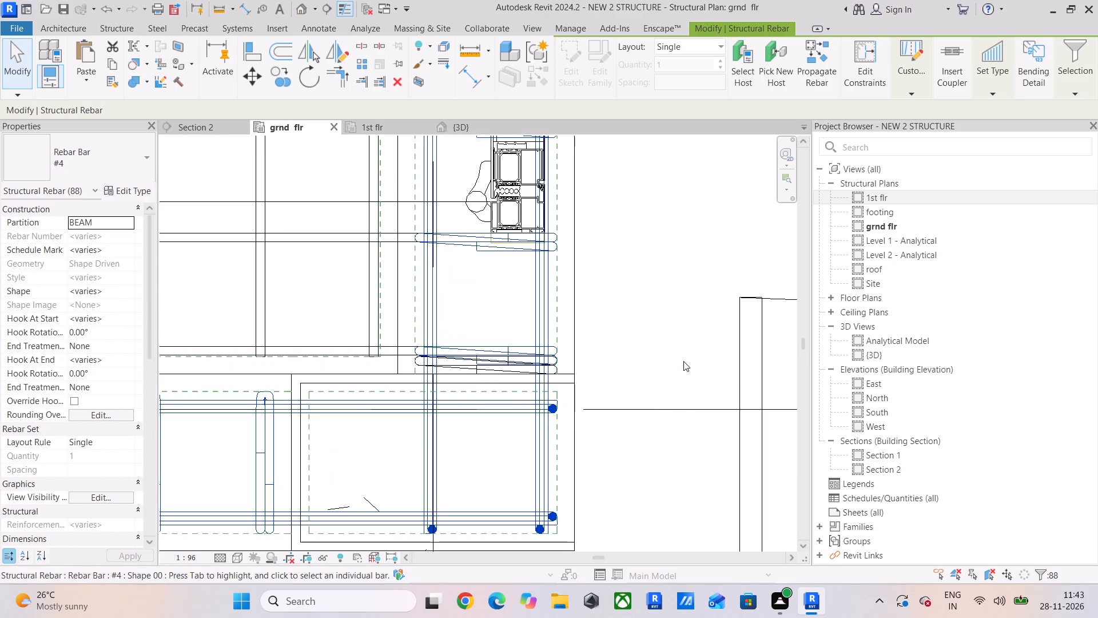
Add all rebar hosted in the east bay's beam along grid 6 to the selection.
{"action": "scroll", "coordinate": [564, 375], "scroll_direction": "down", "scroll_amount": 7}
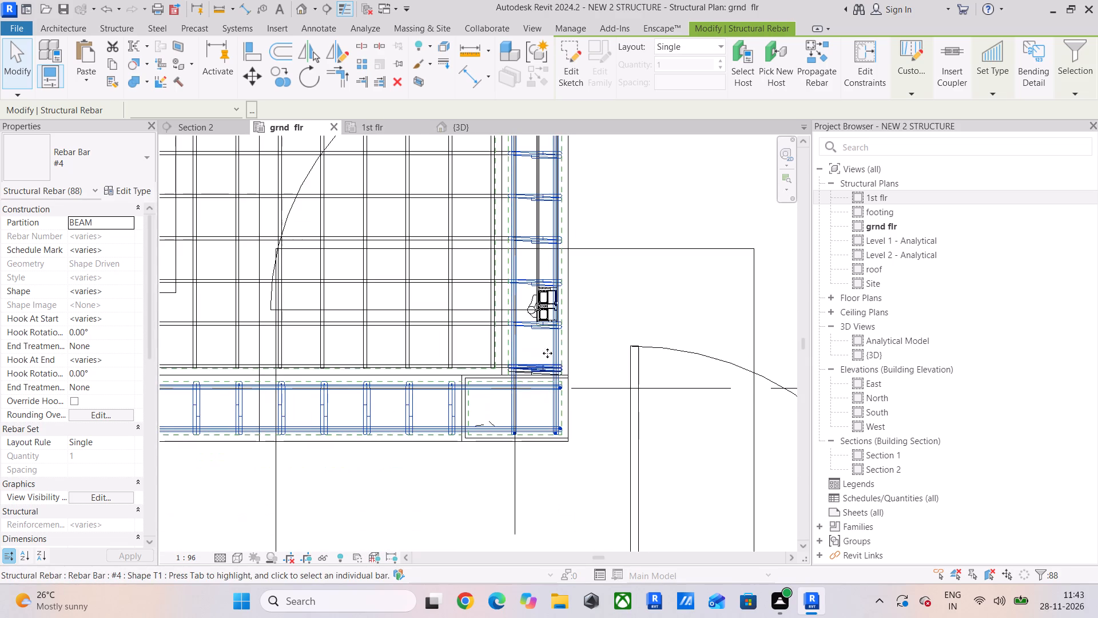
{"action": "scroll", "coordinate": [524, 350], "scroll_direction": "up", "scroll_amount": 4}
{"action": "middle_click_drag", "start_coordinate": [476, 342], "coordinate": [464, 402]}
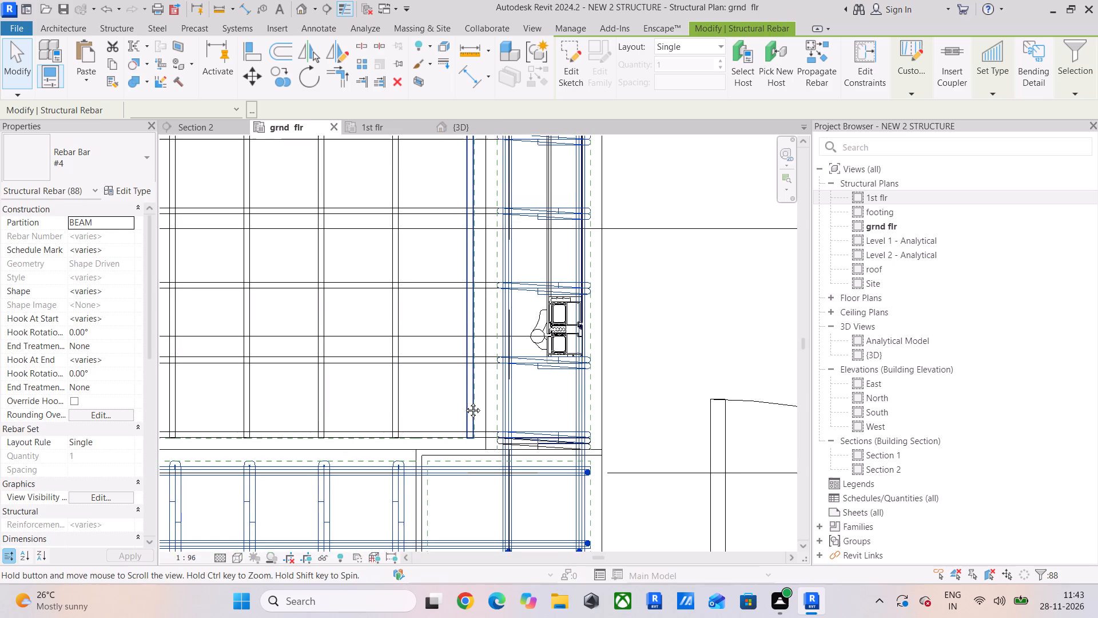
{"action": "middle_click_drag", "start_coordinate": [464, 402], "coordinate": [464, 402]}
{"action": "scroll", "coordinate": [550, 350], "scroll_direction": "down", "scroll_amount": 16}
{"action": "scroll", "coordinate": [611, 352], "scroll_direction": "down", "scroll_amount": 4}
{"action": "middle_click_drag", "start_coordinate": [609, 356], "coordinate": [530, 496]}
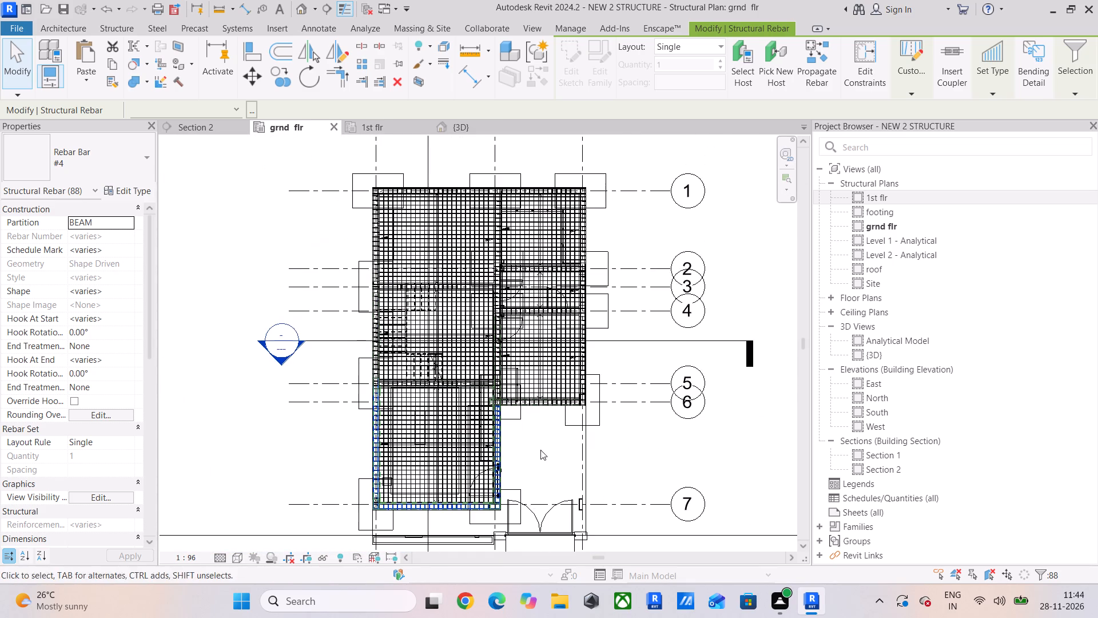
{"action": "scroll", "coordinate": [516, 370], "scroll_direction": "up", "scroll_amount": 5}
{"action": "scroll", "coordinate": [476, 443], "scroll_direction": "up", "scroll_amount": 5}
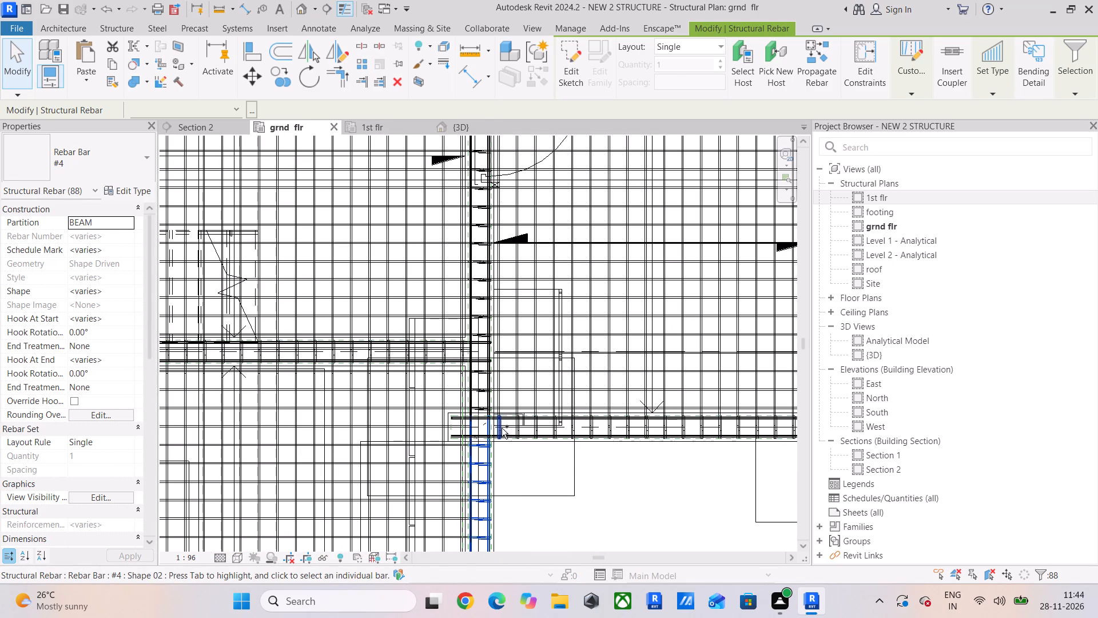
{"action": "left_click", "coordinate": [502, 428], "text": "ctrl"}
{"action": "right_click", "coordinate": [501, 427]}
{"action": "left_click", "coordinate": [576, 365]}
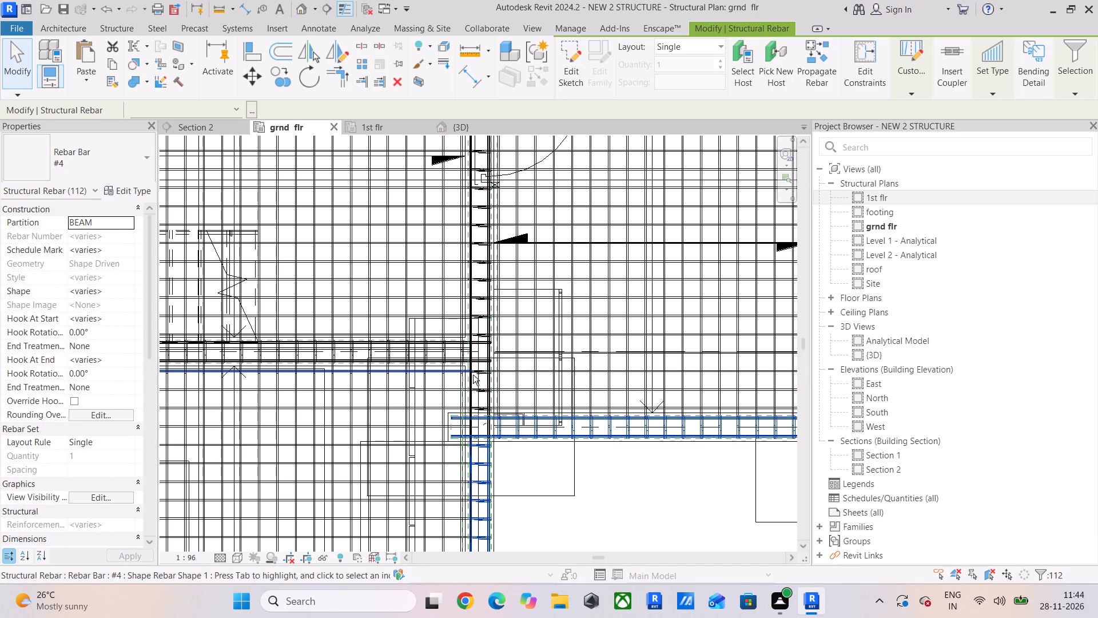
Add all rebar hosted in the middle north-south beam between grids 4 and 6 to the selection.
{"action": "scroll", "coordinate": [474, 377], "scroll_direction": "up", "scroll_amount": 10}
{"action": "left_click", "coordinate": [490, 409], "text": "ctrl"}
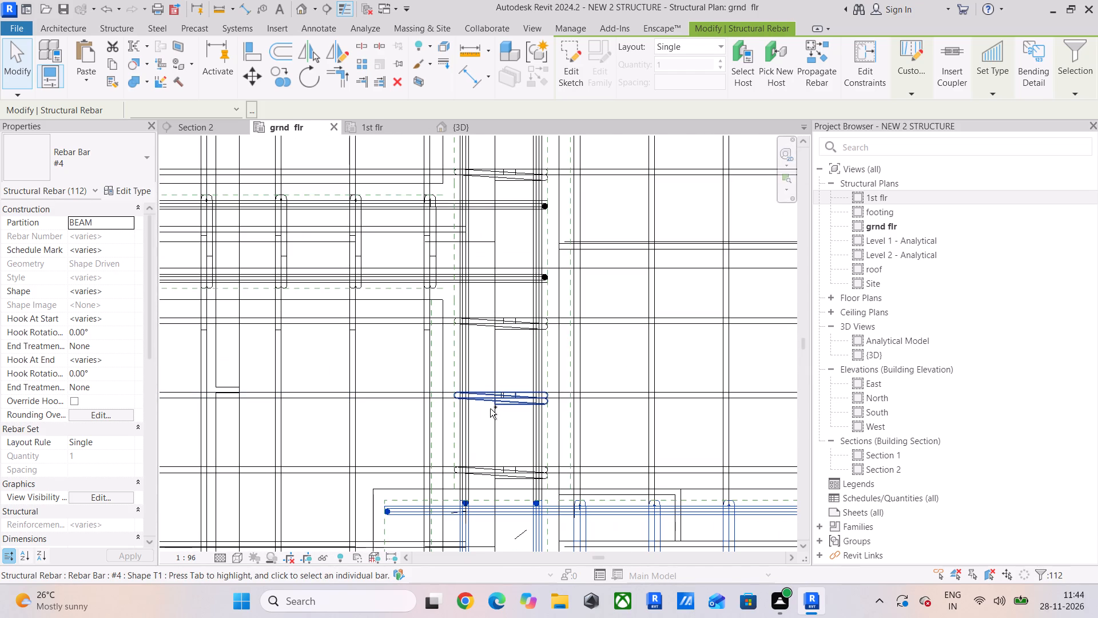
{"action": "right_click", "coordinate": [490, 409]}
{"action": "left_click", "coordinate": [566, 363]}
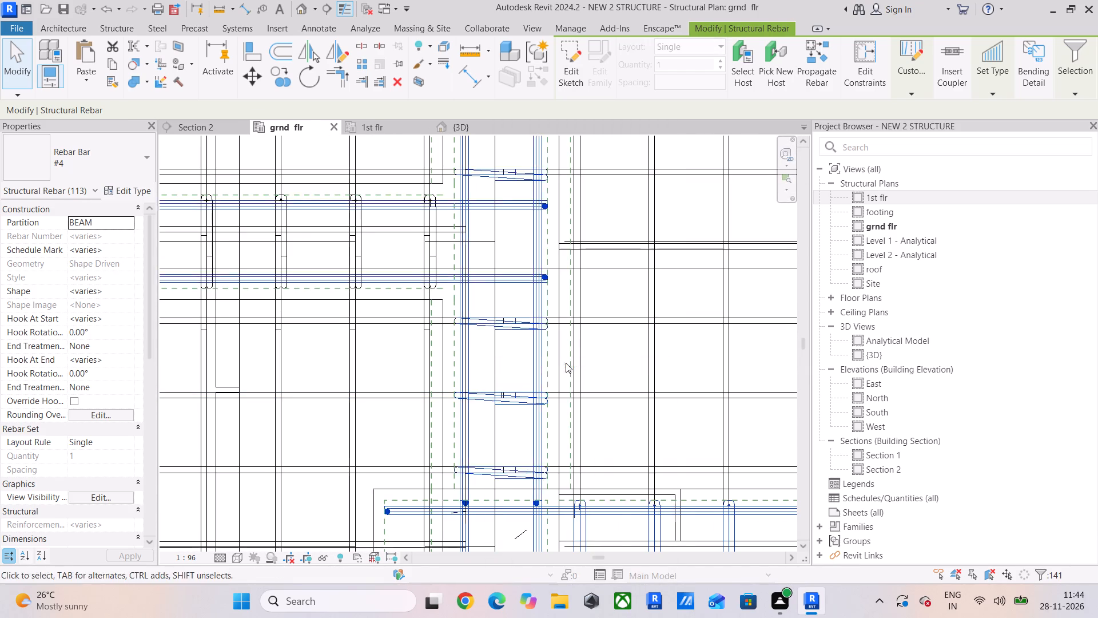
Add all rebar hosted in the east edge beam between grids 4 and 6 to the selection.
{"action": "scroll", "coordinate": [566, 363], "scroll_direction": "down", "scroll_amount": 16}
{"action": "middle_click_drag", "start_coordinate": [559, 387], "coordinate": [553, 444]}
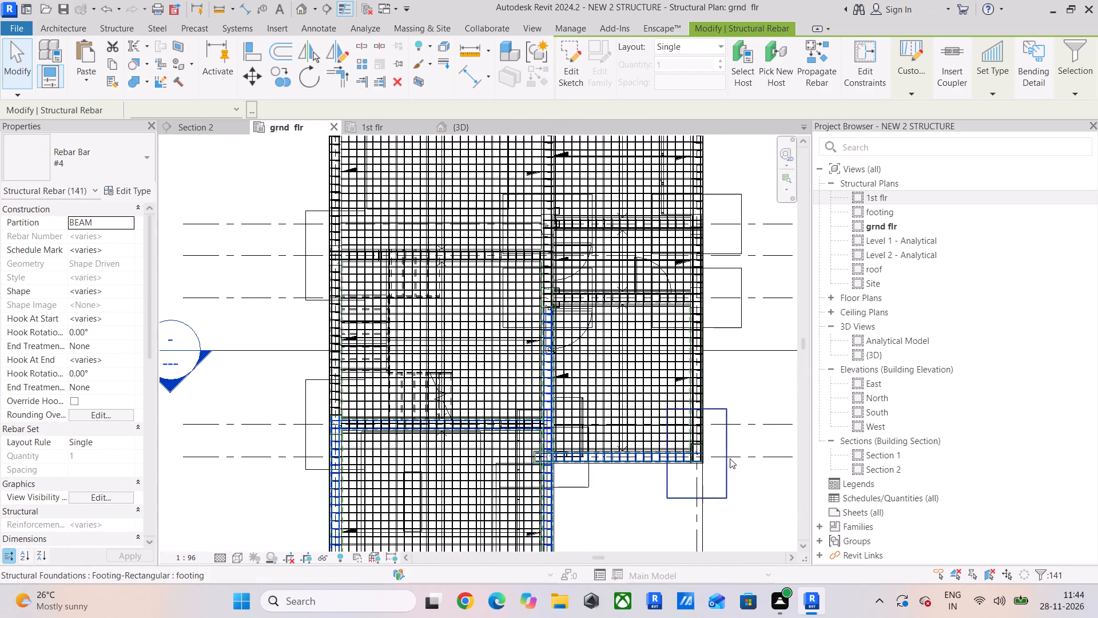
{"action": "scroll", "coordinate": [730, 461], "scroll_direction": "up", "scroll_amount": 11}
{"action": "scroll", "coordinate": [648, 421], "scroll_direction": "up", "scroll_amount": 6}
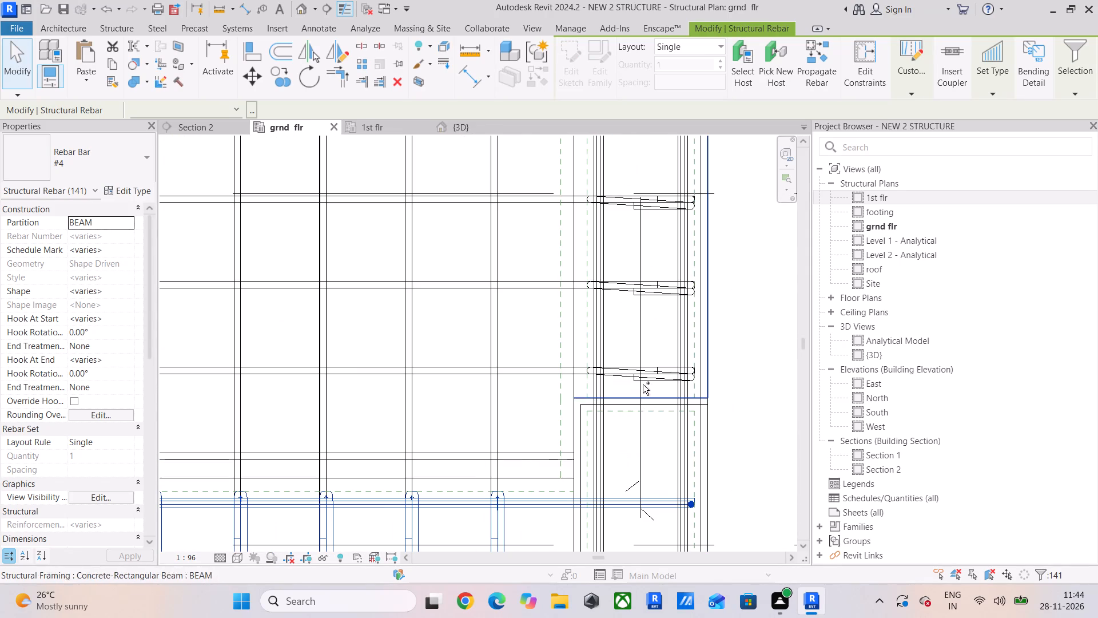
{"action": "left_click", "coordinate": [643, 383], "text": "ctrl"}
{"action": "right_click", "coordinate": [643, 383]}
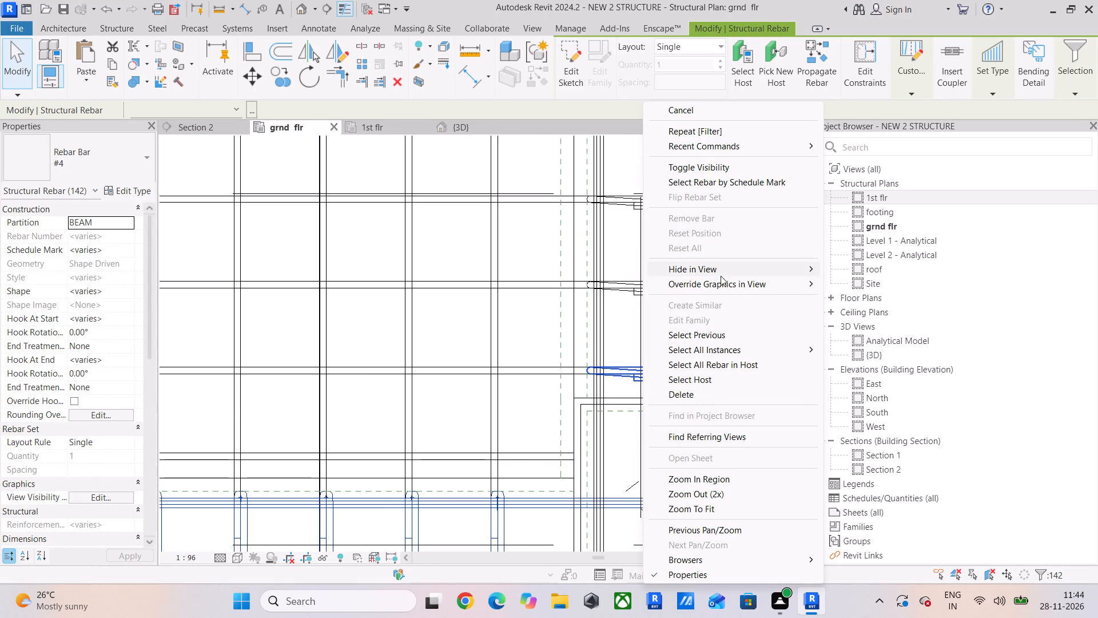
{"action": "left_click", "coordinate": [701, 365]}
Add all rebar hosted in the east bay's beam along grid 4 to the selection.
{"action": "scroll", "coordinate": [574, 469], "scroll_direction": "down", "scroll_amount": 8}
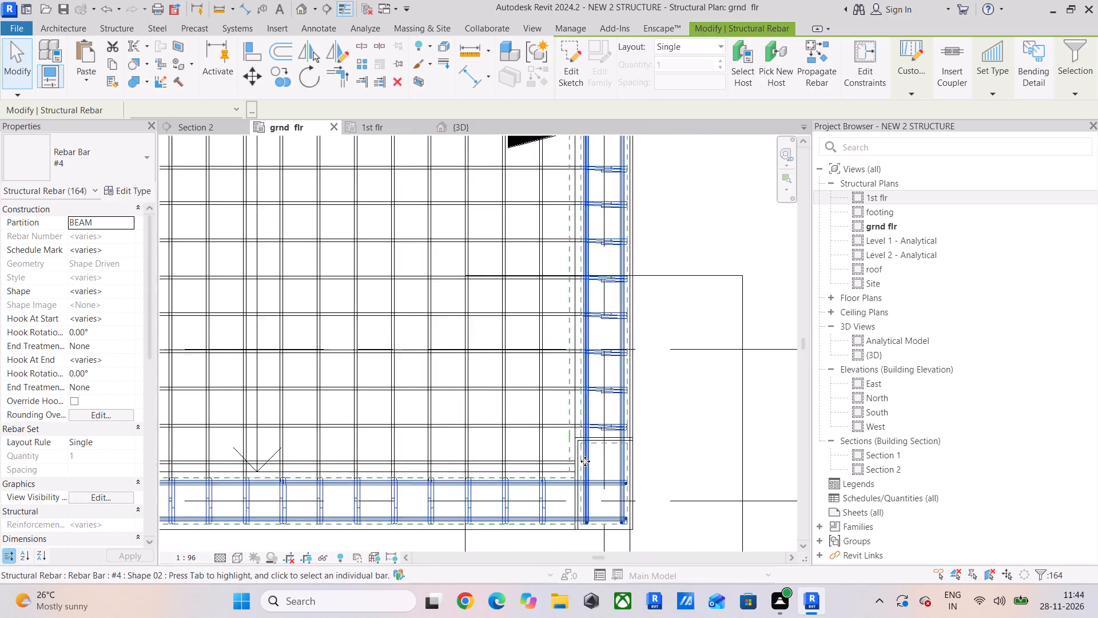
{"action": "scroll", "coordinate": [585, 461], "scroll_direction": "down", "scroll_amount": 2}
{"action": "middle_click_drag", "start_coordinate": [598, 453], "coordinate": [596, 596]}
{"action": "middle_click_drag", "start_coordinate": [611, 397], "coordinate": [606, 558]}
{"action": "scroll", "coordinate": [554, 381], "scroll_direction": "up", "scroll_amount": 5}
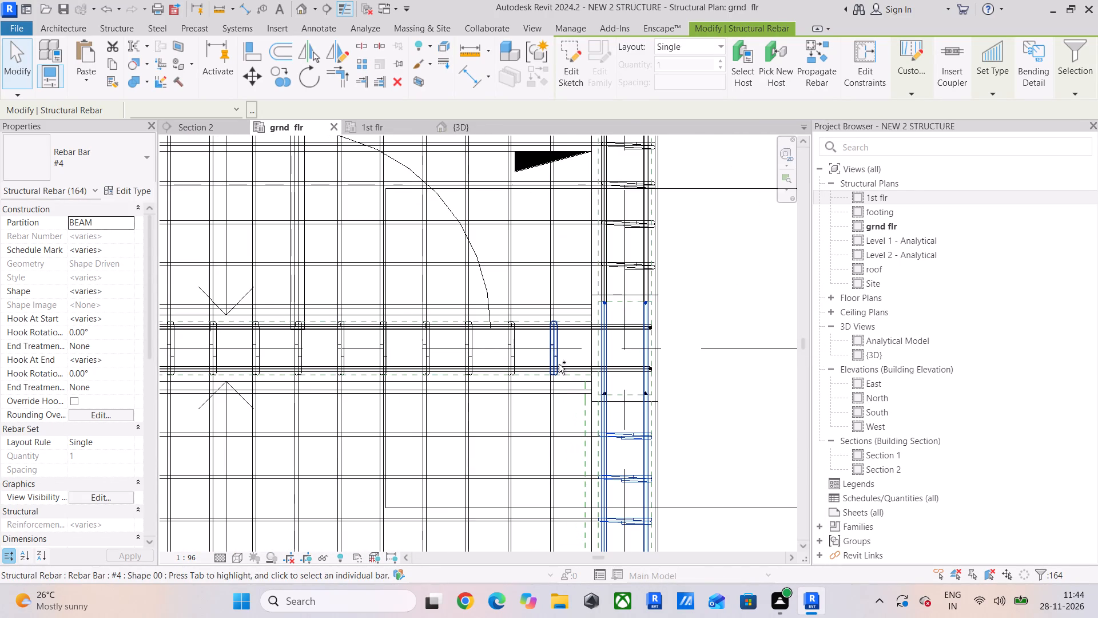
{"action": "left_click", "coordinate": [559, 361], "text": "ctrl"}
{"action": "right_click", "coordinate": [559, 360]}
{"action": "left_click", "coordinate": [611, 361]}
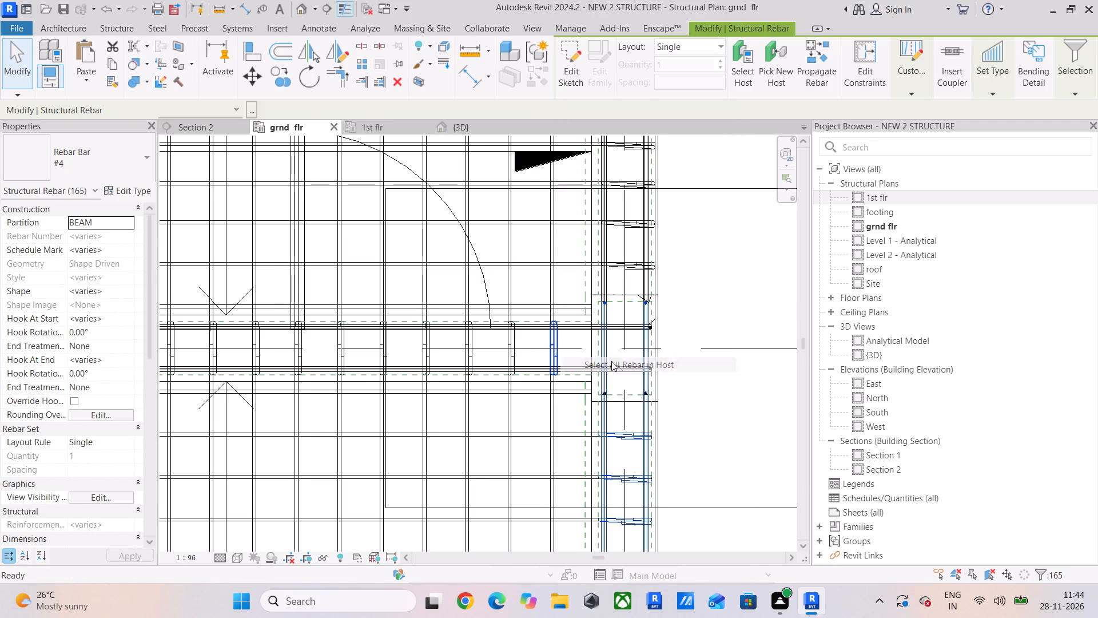
Select all rebar hosted in the east edge beam between grids 2 and 4.
{"action": "scroll", "coordinate": [610, 366], "scroll_direction": "down", "scroll_amount": 5}
{"action": "middle_click_drag", "start_coordinate": [610, 368], "coordinate": [616, 446]}
{"action": "scroll", "coordinate": [619, 441], "scroll_direction": "up", "scroll_amount": 5}
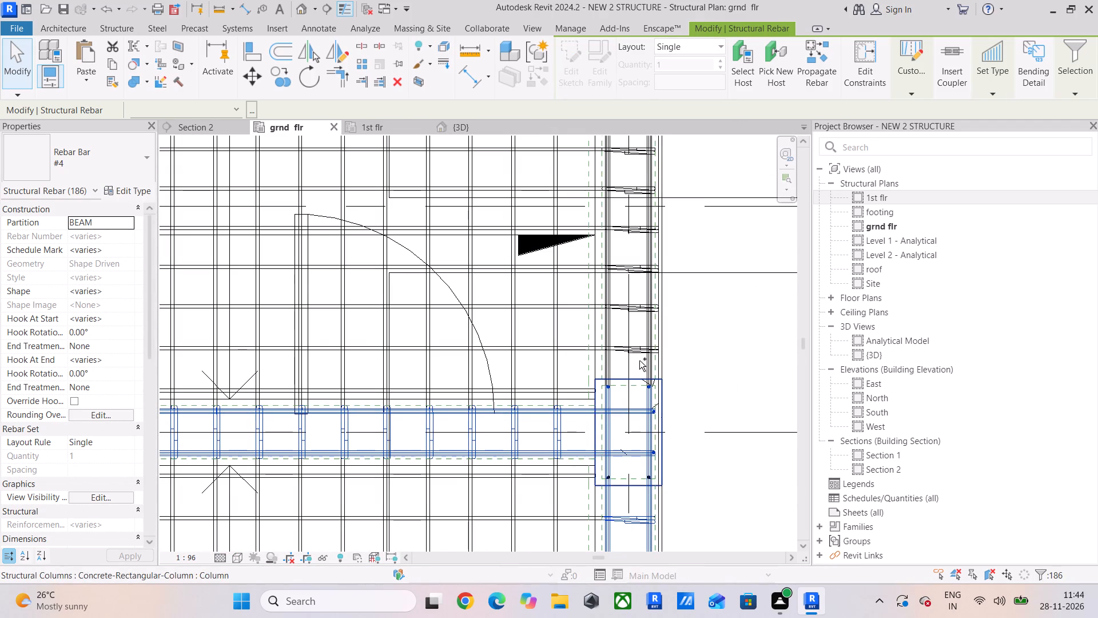
{"action": "left_click", "coordinate": [639, 354], "text": "ctrl"}
{"action": "right_click", "coordinate": [639, 353]}
{"action": "left_click", "coordinate": [705, 361]}
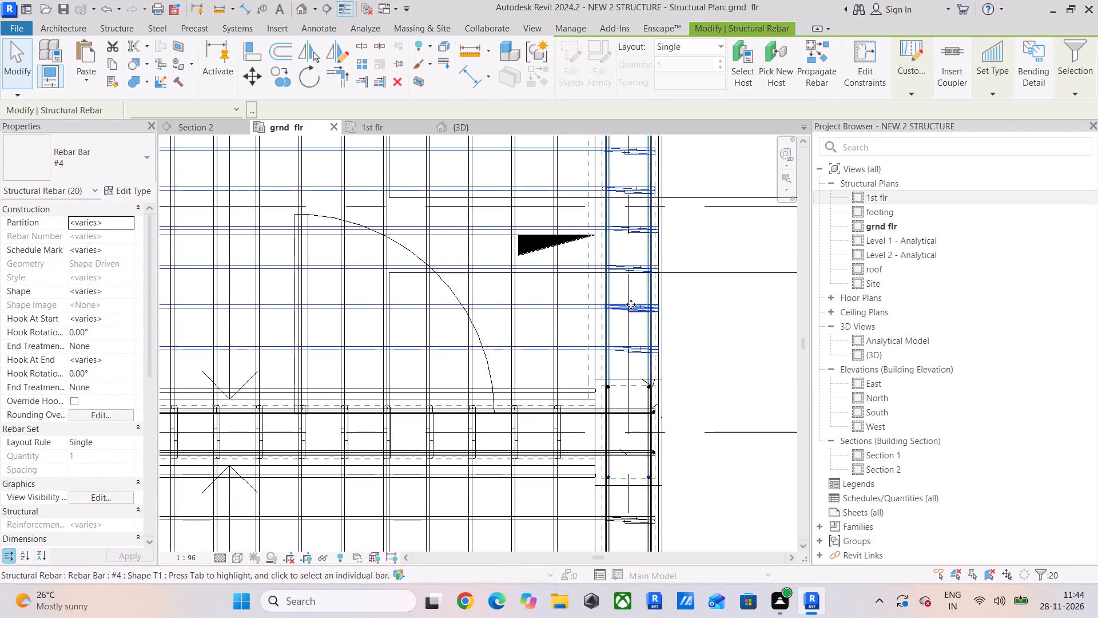
Add all rebar hosted in the east bay's grid 4 beam to the current selection.
{"action": "middle_click_drag", "start_coordinate": [631, 311], "coordinate": [653, 571]}
{"action": "scroll", "coordinate": [650, 510], "scroll_direction": "down", "scroll_amount": 5}
{"action": "middle_click_drag", "start_coordinate": [650, 509], "coordinate": [631, 235]}
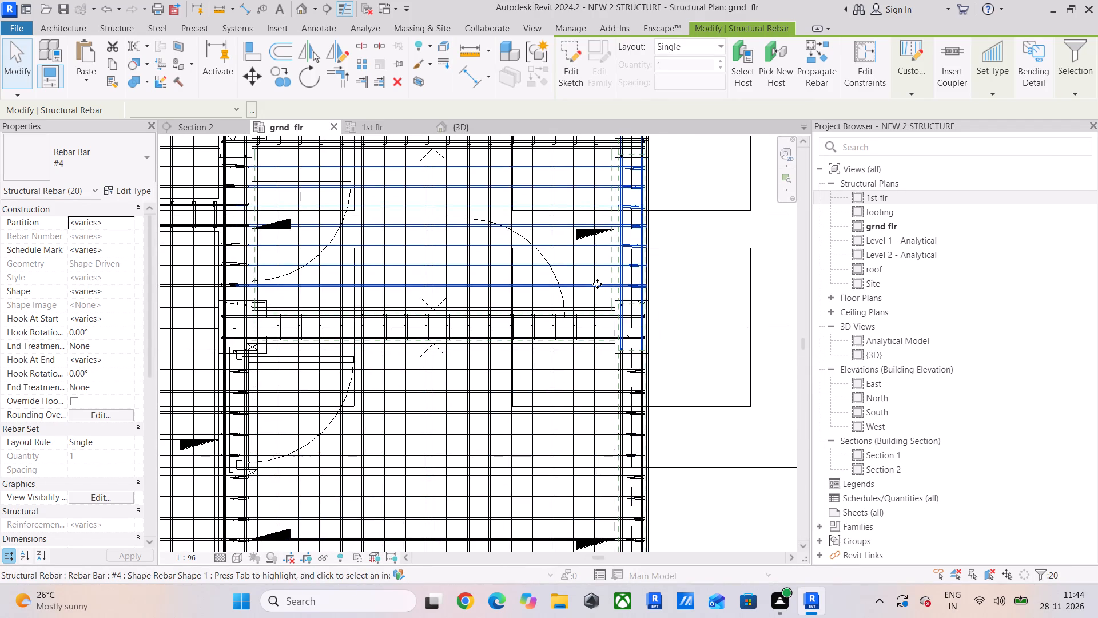
{"action": "scroll", "coordinate": [599, 332], "scroll_direction": "up", "scroll_amount": 5}
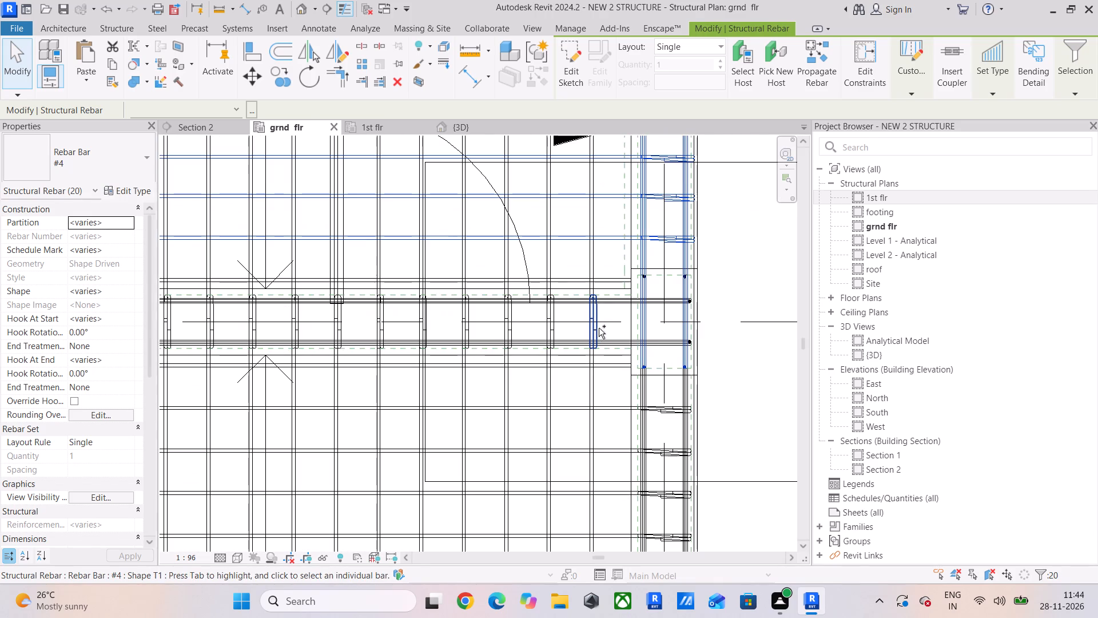
{"action": "left_click", "coordinate": [598, 326], "text": "ctrl"}
{"action": "right_click", "coordinate": [598, 326]}
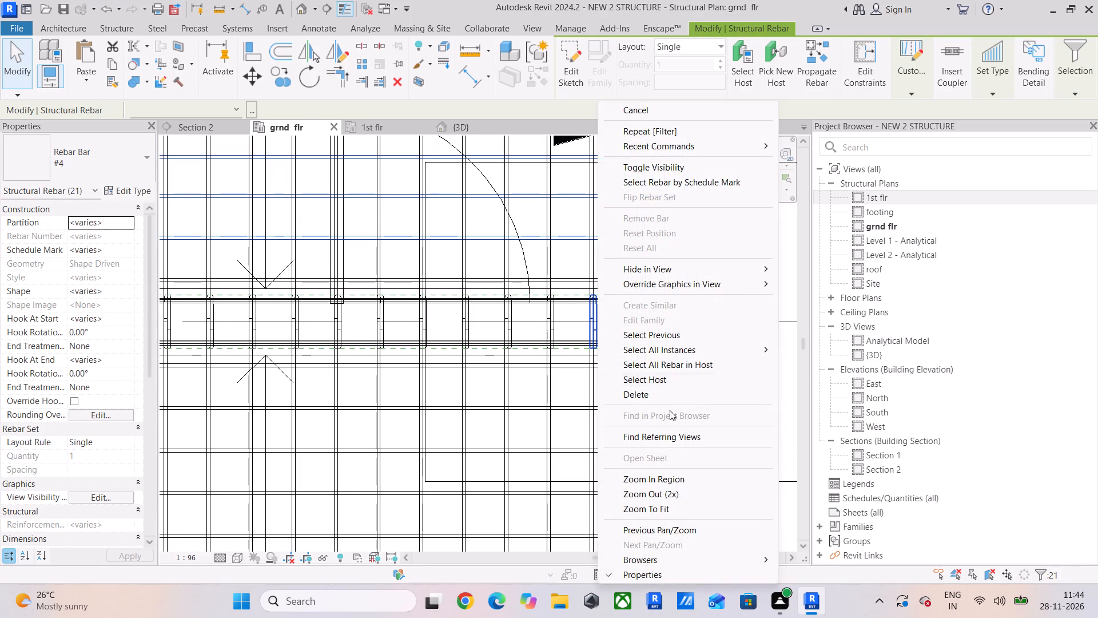
{"action": "left_click", "coordinate": [686, 367]}
Extend the selection with all rebar hosted in the east edge beam between grids 4 and 6.
{"action": "scroll", "coordinate": [681, 402], "scroll_direction": "down", "scroll_amount": 2}
{"action": "middle_click_drag", "start_coordinate": [681, 402], "coordinate": [655, 308]}
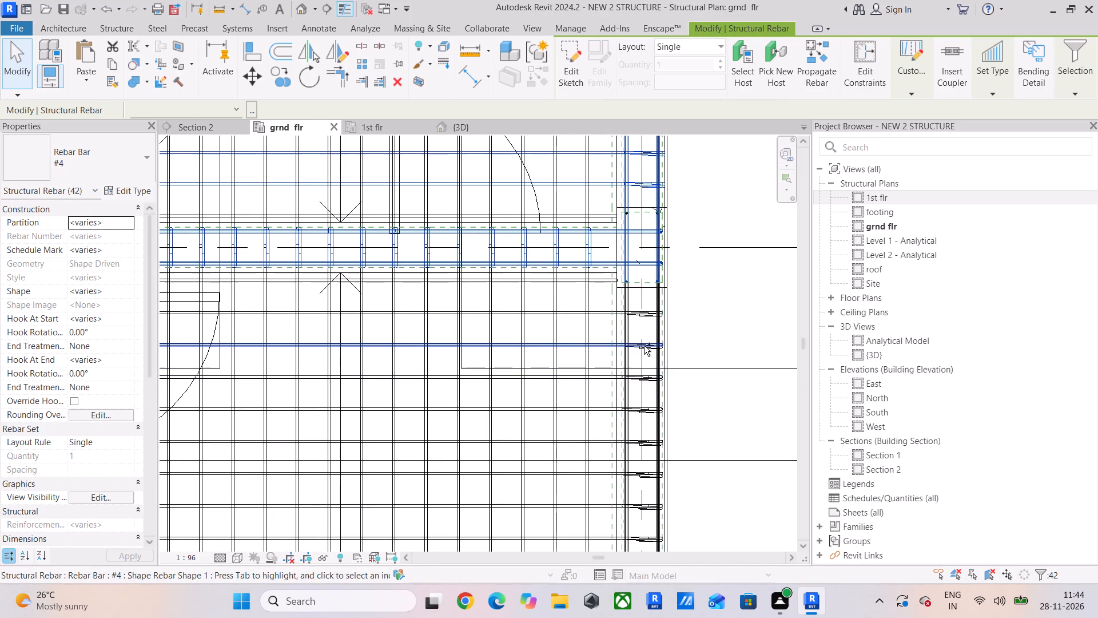
{"action": "scroll", "coordinate": [642, 351], "scroll_direction": "up", "scroll_amount": 8}
{"action": "left_click", "coordinate": [661, 345], "text": "ctrl"}
{"action": "right_click", "coordinate": [661, 344]}
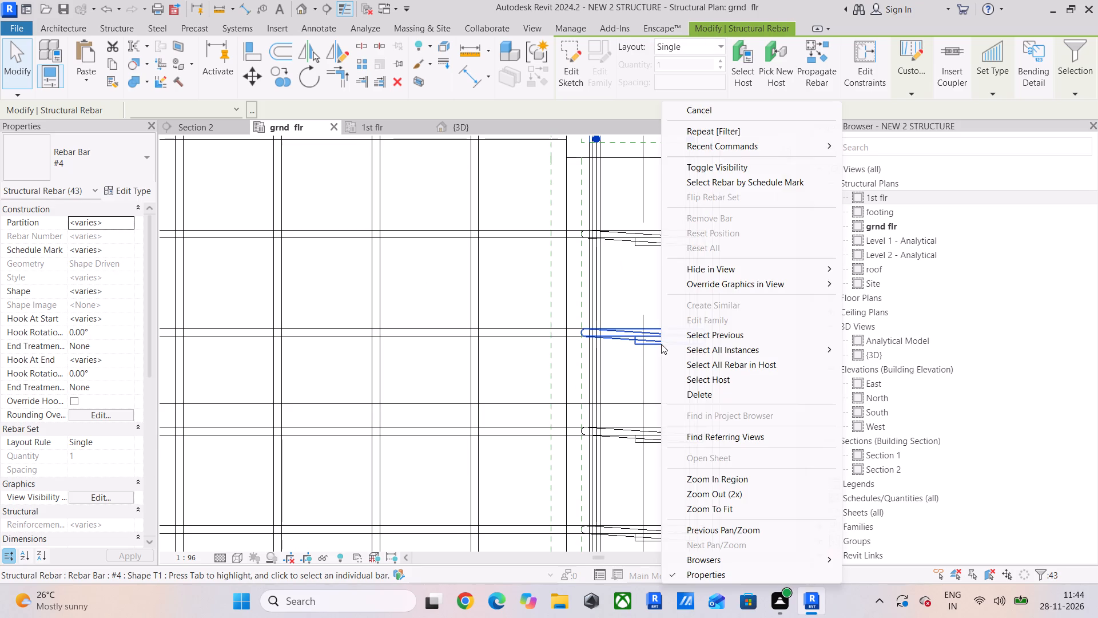
{"action": "left_click", "coordinate": [742, 359]}
Extend the selection with all rebar hosted in the middle north-south beam between grids 4 and 6.
{"action": "scroll", "coordinate": [594, 327], "scroll_direction": "down", "scroll_amount": 10}
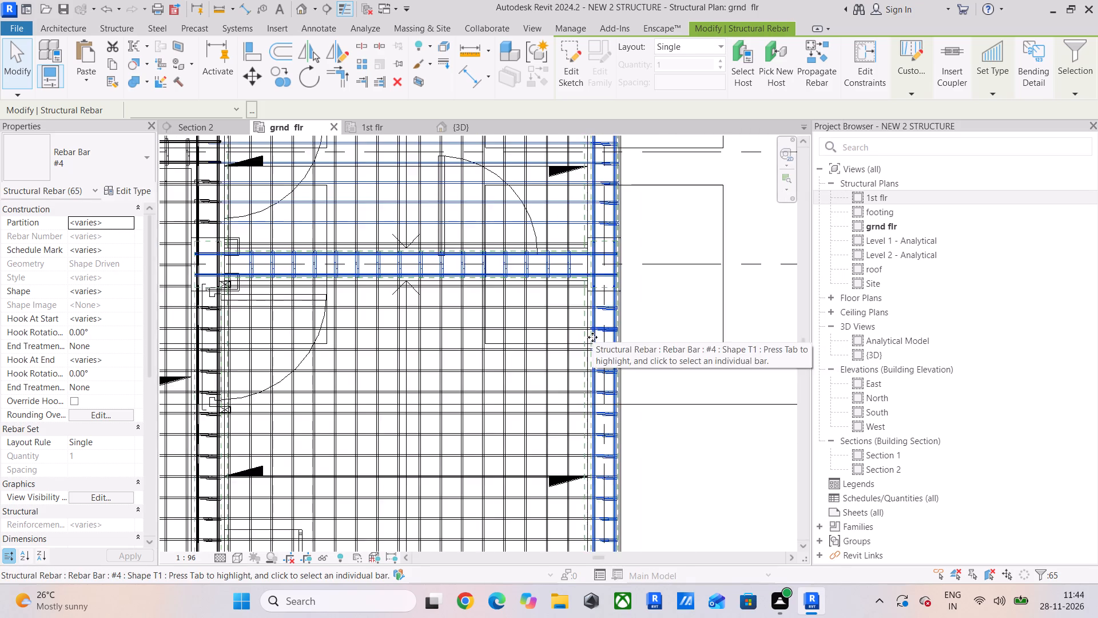
{"action": "scroll", "coordinate": [592, 337], "scroll_direction": "down", "scroll_amount": 7}
{"action": "middle_click_drag", "start_coordinate": [592, 343], "coordinate": [715, 302]}
{"action": "scroll", "coordinate": [562, 331], "scroll_direction": "up", "scroll_amount": 11}
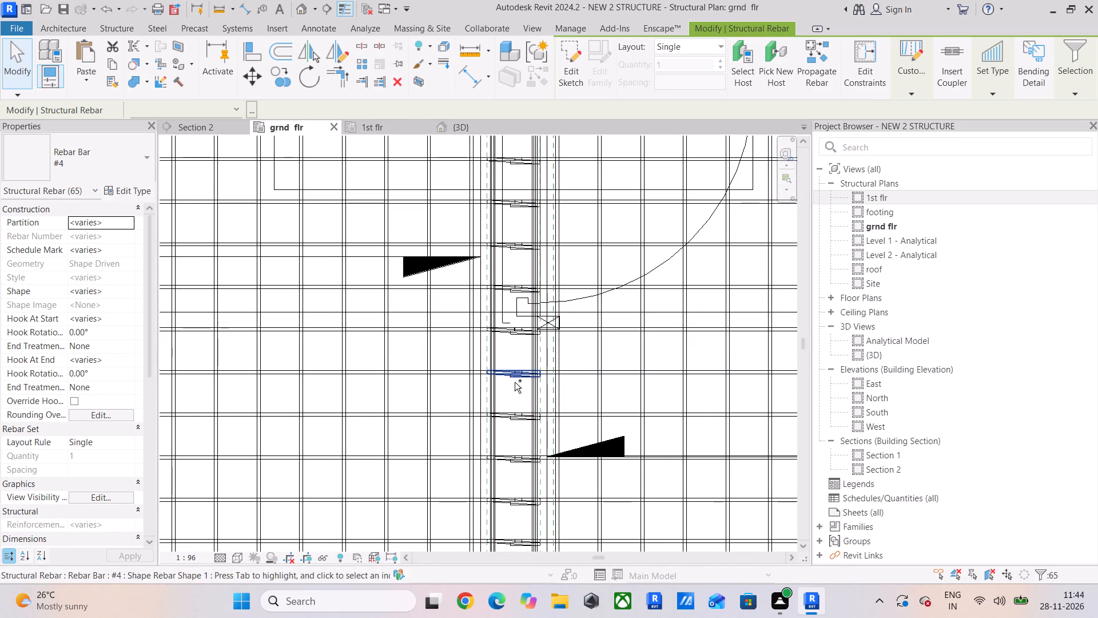
{"action": "left_click", "coordinate": [515, 382], "text": "ctrl"}
{"action": "right_click", "coordinate": [515, 382]}
{"action": "left_click", "coordinate": [581, 364]}
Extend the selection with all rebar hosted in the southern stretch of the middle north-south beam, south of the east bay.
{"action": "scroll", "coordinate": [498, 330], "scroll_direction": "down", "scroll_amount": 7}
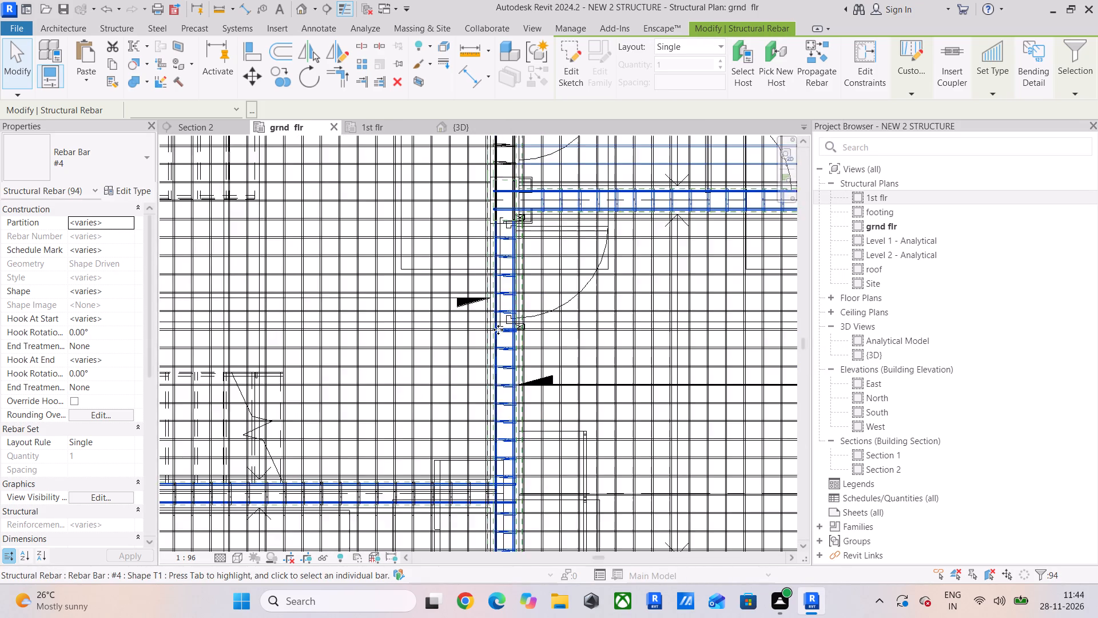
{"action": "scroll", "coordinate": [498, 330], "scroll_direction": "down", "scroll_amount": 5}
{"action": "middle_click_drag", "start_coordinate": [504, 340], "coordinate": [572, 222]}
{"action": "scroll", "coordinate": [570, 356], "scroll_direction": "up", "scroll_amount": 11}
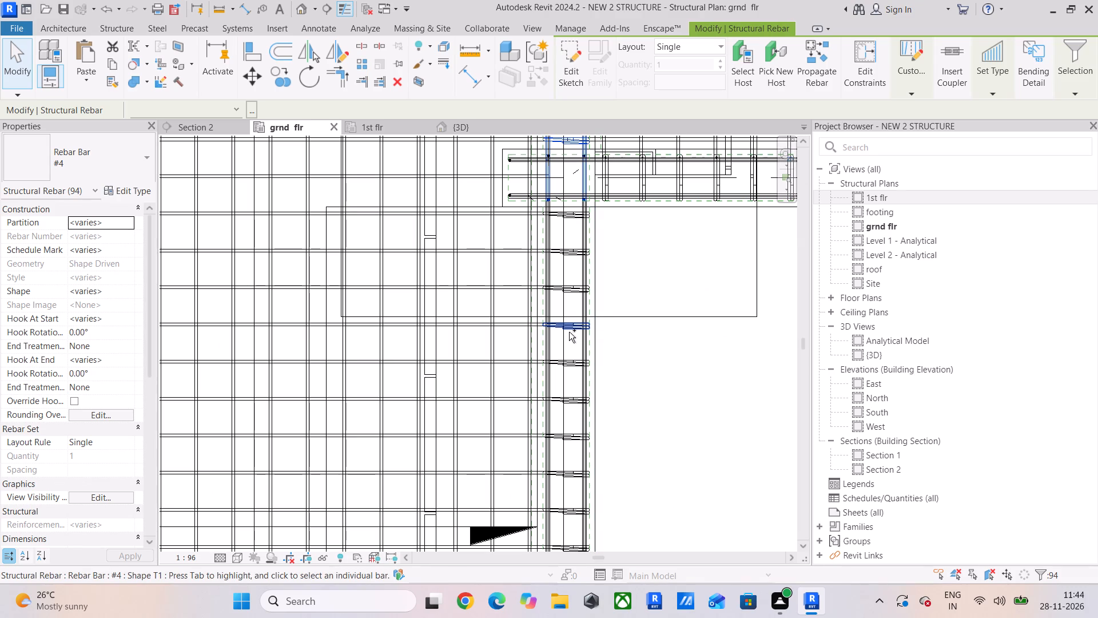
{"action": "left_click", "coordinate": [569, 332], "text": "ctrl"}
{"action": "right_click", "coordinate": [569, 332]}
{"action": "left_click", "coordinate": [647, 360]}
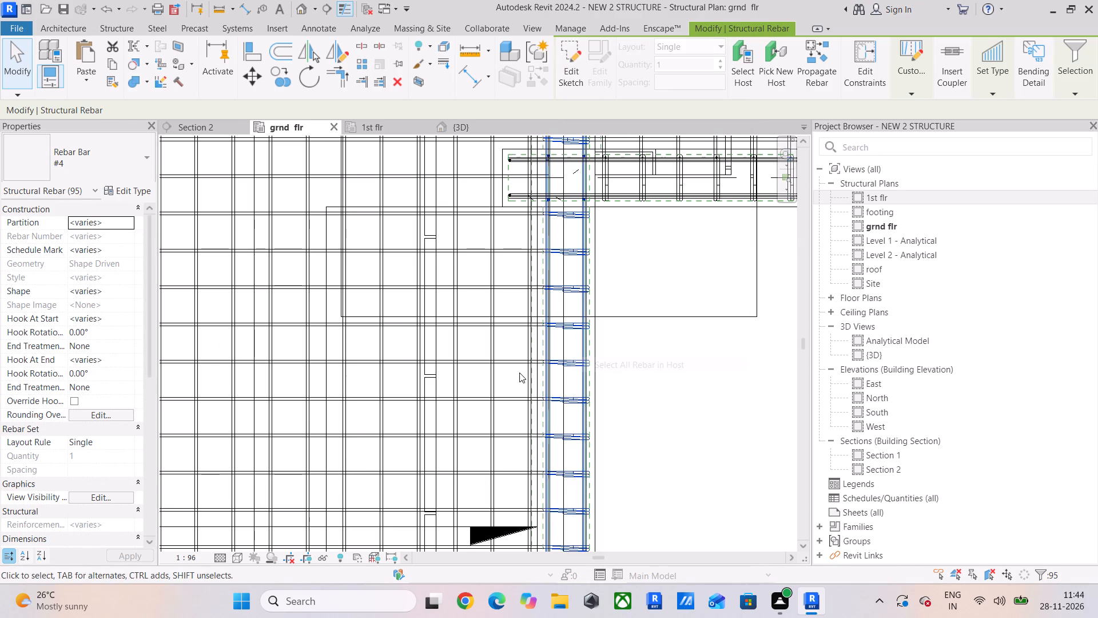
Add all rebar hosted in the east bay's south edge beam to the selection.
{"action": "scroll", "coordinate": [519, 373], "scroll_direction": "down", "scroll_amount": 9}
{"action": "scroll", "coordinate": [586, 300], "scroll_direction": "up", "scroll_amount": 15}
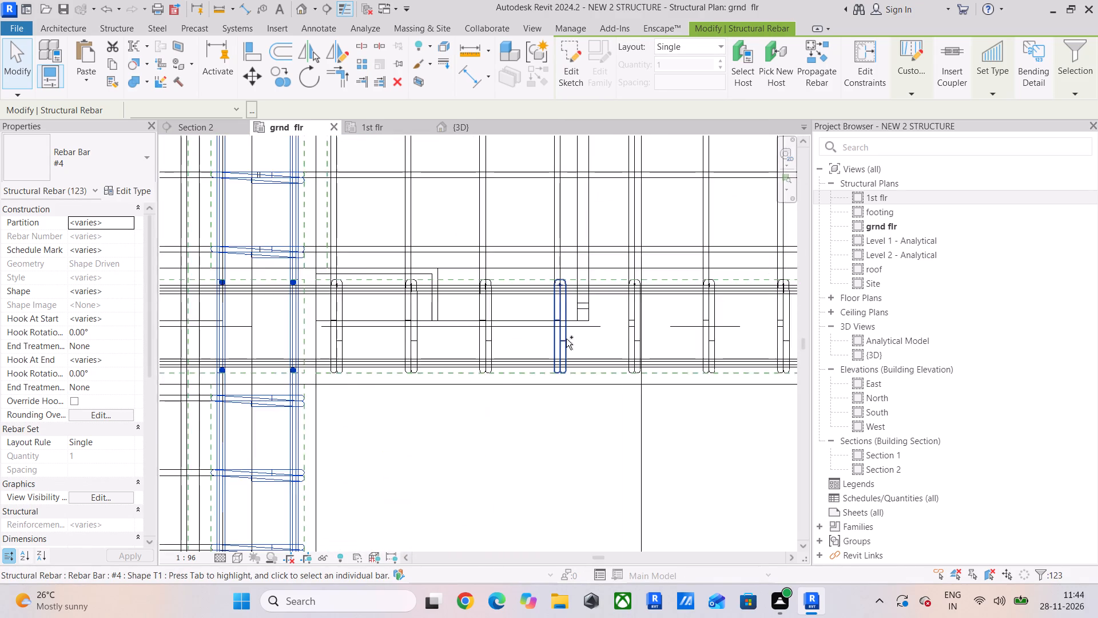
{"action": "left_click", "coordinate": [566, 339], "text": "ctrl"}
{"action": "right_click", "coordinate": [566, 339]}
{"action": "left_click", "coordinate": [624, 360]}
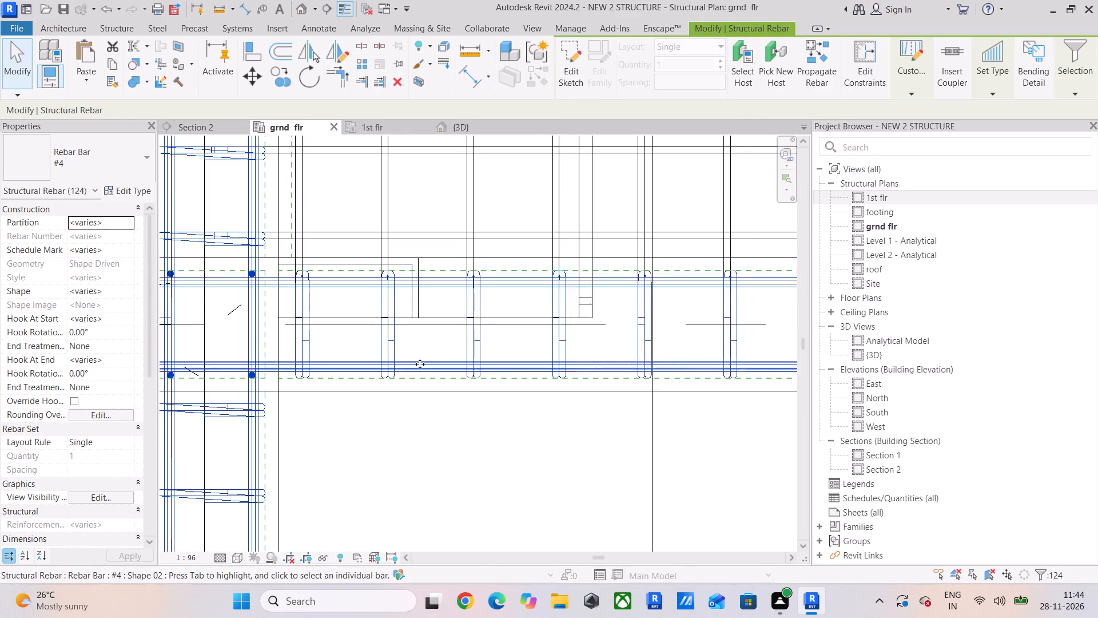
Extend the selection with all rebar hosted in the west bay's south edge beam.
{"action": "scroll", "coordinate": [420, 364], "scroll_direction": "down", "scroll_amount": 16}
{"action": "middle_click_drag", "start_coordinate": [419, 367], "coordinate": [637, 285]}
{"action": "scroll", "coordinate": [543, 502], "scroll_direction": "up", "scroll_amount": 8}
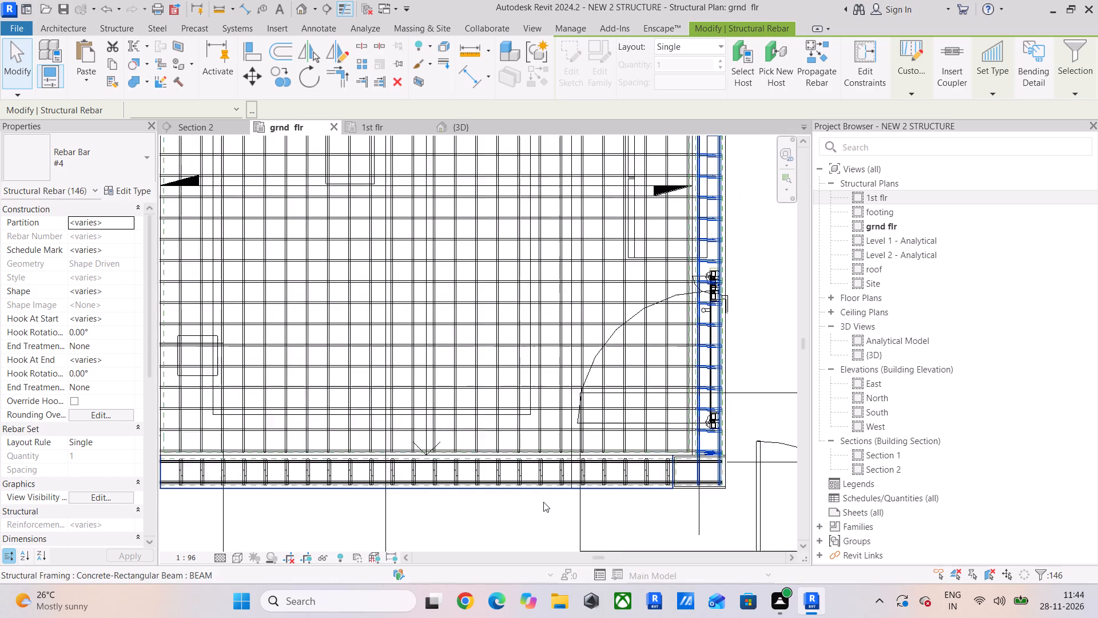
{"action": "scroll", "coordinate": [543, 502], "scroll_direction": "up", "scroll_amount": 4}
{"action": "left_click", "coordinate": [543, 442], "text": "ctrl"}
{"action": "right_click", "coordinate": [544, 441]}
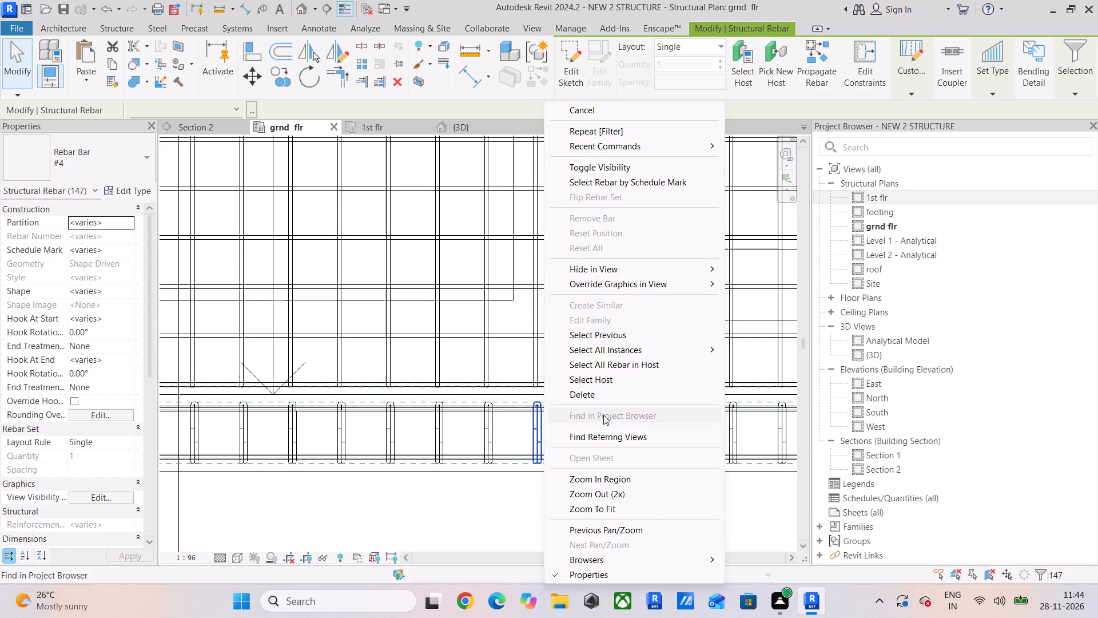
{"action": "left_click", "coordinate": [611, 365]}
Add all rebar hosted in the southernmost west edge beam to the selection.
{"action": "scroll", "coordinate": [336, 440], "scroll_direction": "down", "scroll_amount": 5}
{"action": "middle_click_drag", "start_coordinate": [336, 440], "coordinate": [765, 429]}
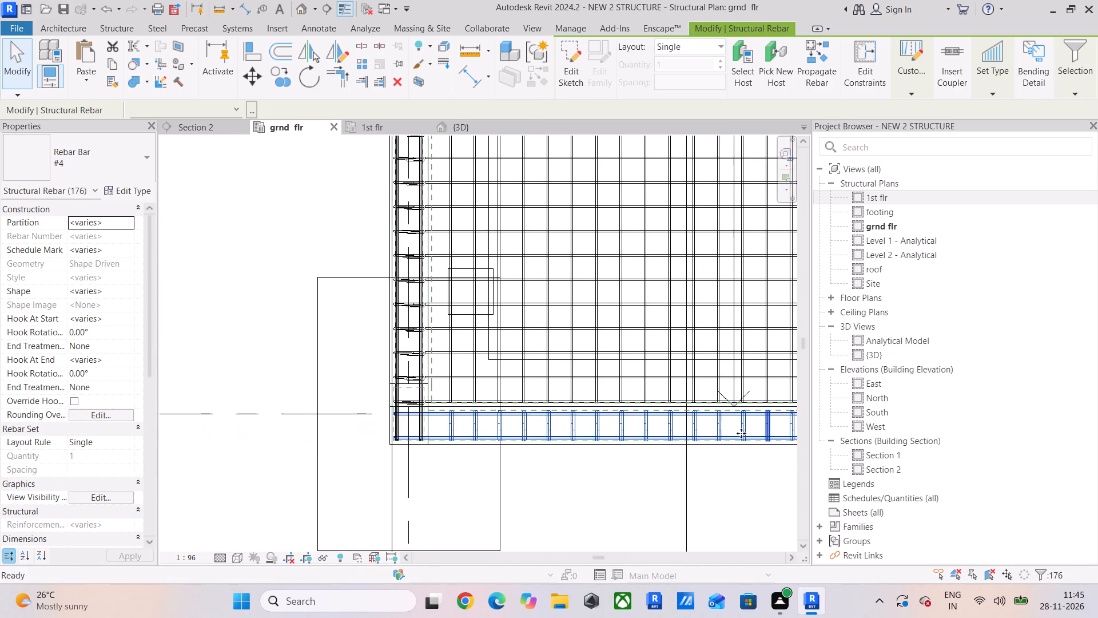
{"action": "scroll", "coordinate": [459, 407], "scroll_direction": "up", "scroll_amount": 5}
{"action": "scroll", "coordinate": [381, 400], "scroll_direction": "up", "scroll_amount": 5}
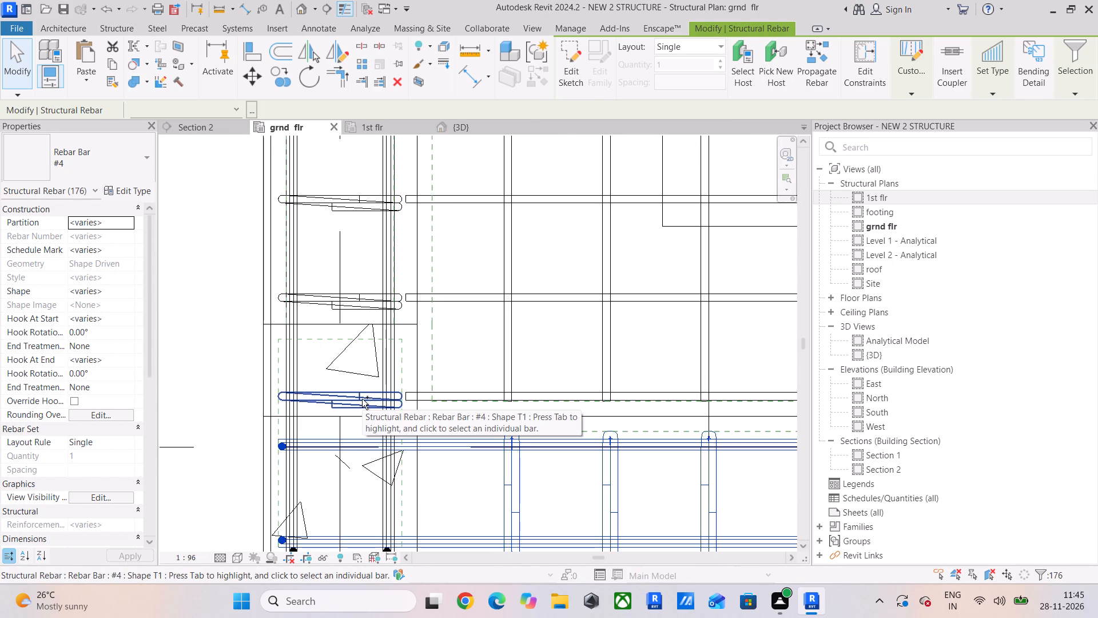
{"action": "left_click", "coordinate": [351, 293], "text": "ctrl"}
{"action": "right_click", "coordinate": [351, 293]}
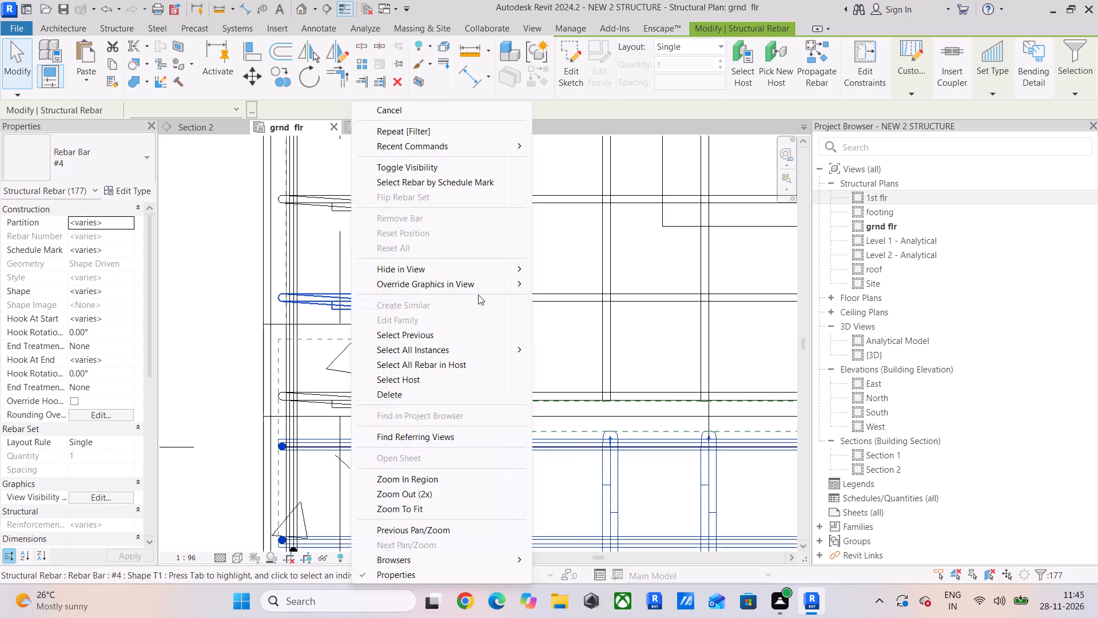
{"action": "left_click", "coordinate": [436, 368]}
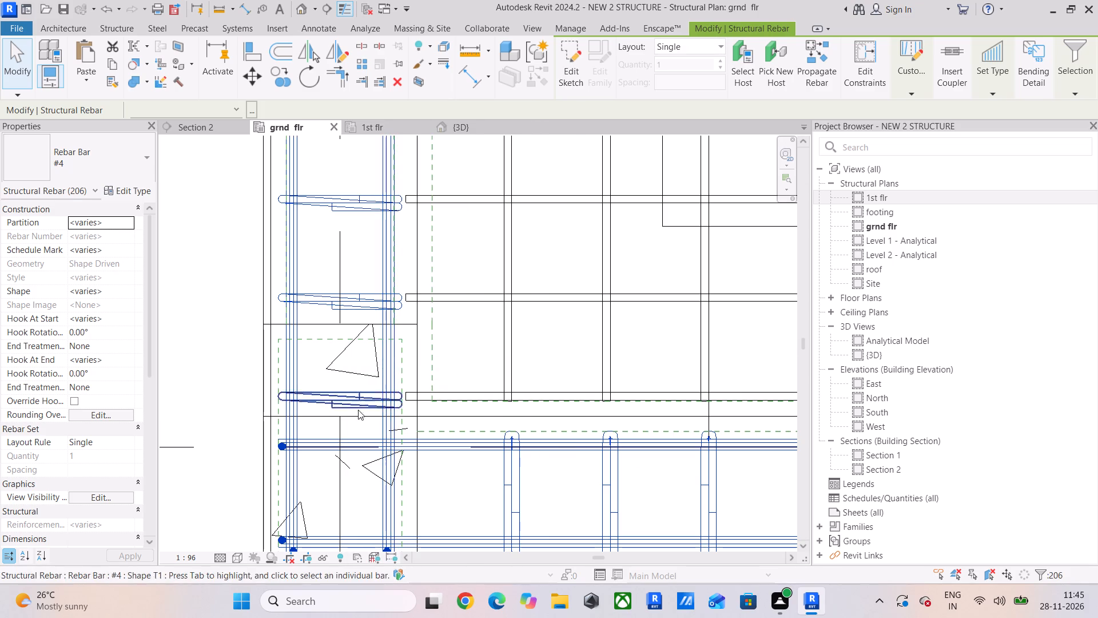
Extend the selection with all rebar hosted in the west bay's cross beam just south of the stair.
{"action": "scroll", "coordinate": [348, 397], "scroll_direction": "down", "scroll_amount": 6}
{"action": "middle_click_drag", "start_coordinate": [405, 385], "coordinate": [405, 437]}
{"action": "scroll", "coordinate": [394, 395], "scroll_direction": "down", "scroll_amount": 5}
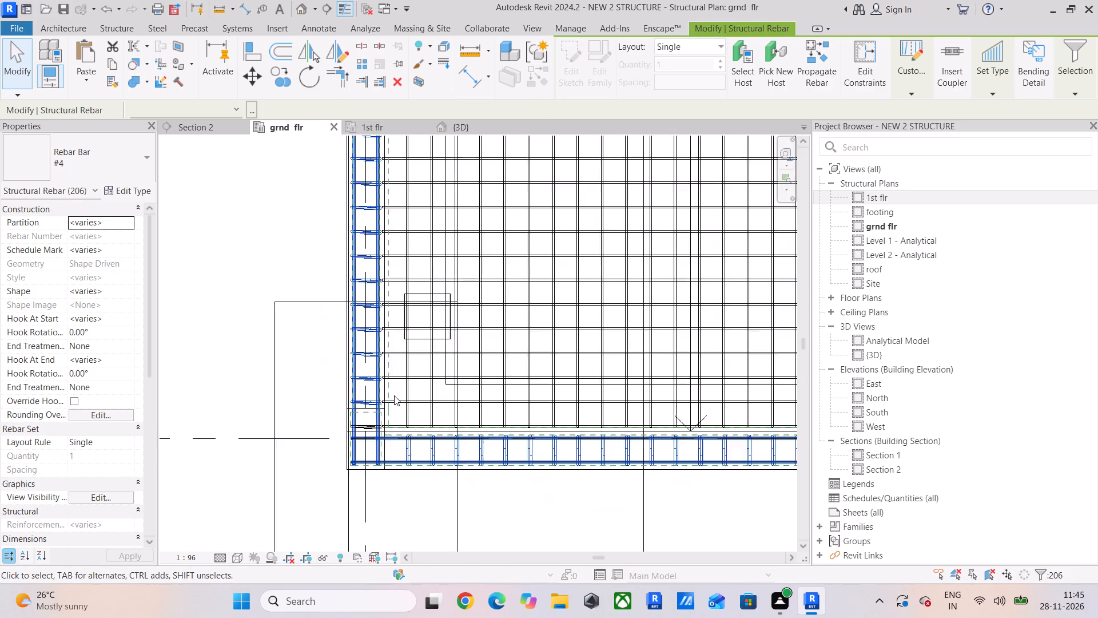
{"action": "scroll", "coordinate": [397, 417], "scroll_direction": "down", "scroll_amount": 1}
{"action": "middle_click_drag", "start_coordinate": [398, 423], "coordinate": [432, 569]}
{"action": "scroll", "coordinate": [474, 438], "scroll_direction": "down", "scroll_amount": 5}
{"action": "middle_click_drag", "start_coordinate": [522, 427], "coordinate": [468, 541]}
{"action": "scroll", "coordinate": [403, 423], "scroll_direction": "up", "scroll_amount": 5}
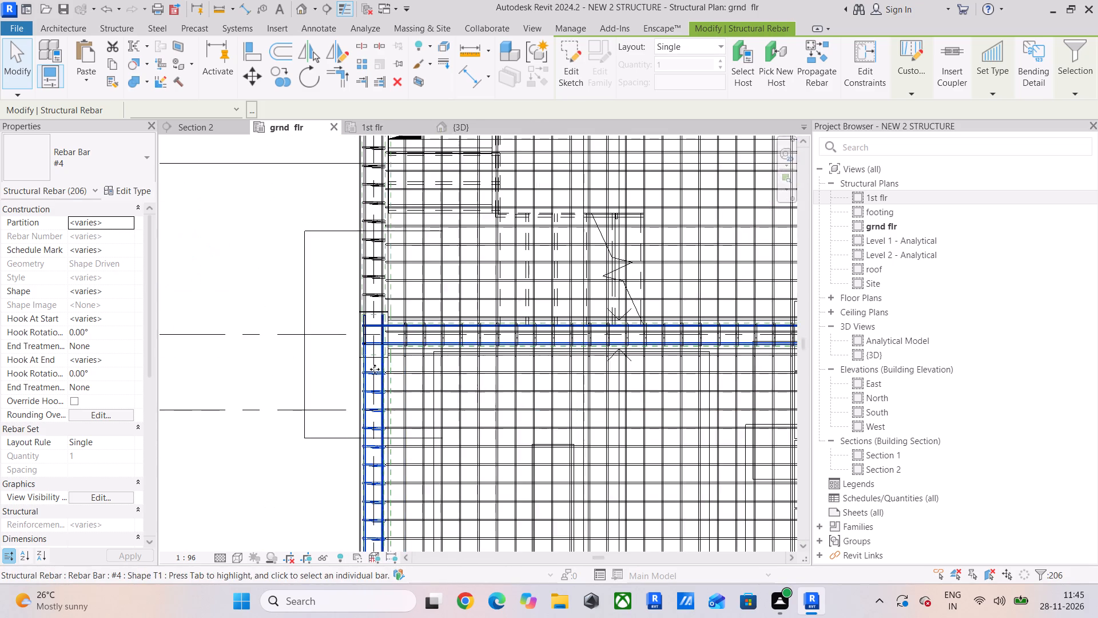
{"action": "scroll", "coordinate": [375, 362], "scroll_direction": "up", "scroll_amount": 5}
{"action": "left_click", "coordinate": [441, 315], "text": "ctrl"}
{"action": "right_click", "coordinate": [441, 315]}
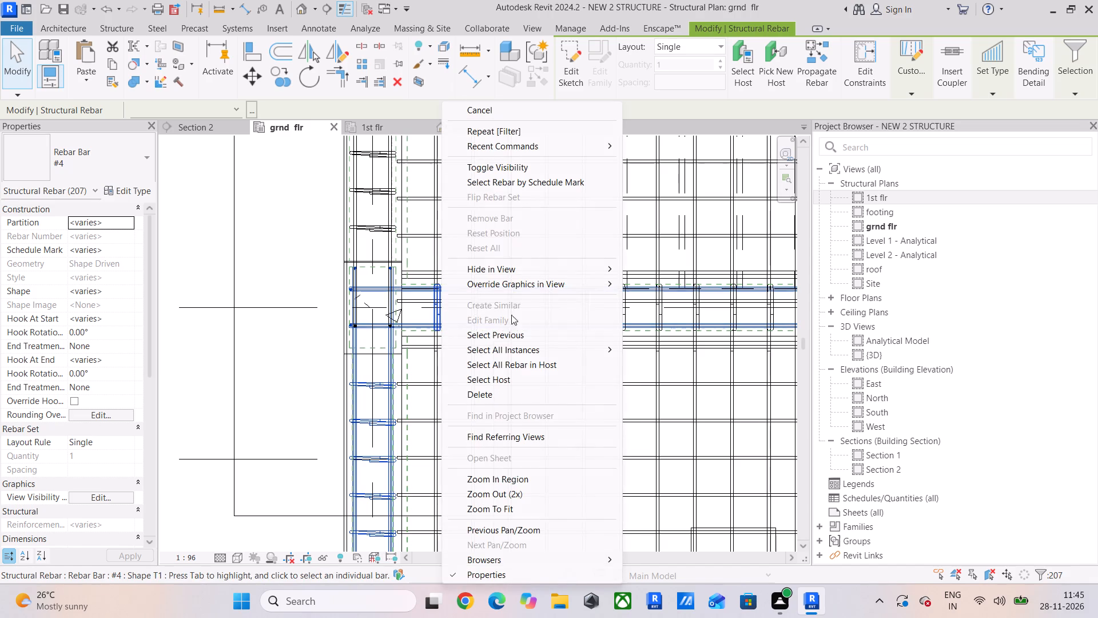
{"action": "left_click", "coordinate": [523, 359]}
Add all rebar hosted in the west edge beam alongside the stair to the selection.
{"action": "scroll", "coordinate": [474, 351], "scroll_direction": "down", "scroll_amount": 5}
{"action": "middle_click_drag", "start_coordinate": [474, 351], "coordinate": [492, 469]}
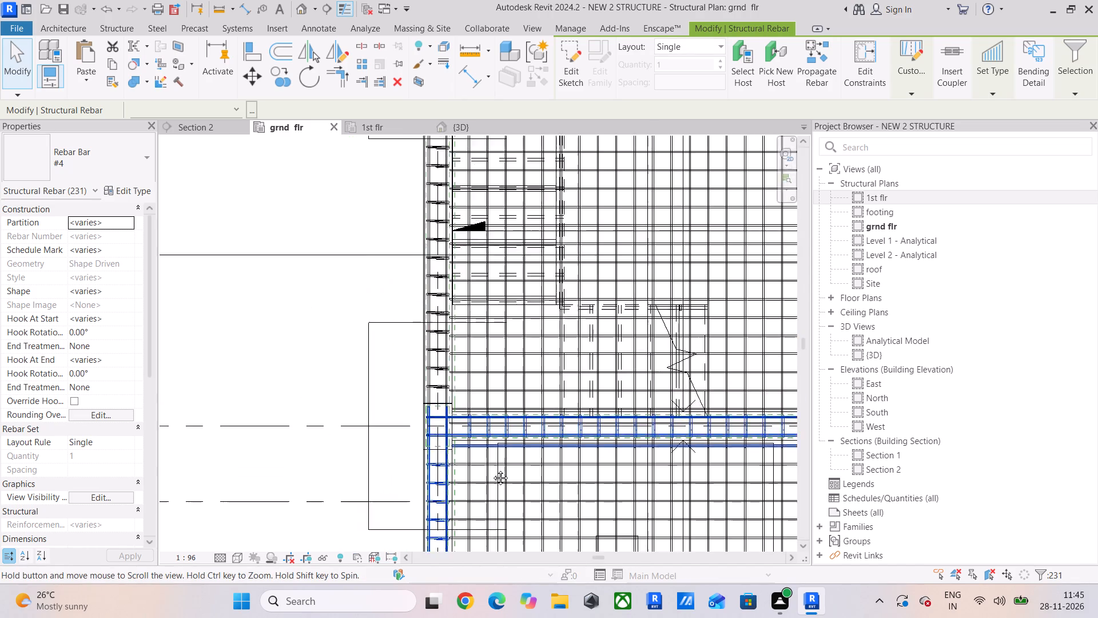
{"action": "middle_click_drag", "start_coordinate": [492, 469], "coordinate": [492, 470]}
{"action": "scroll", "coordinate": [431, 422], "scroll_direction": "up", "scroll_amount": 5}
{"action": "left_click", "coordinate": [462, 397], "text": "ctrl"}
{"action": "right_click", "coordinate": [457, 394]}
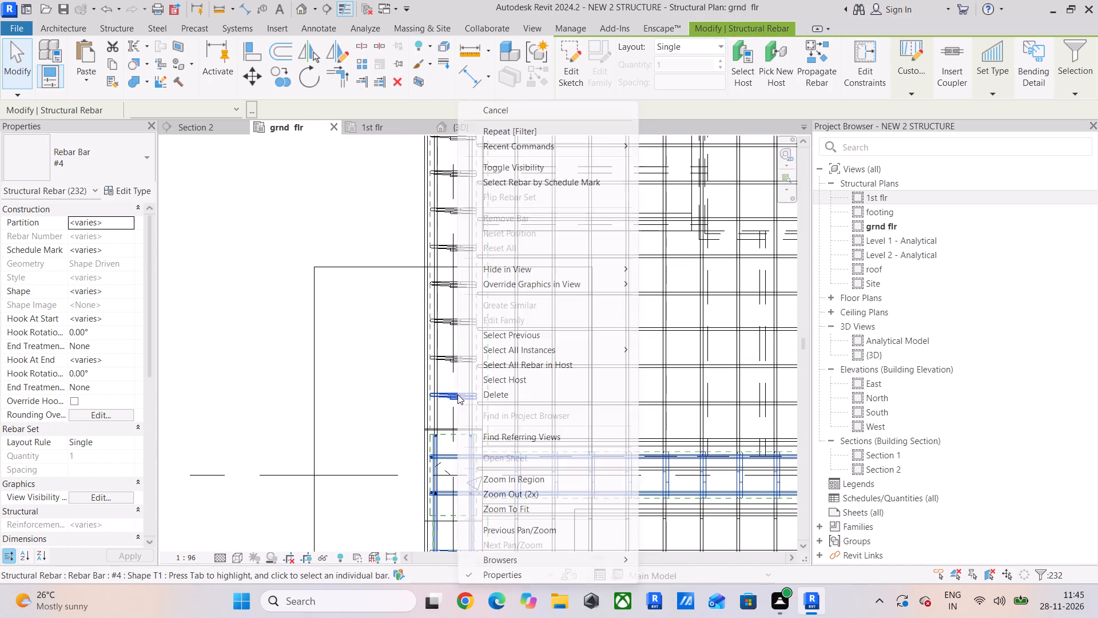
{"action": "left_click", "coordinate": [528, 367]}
Select all rebar hosted in the west bay's cross beam at the north end of the stair.
{"action": "scroll", "coordinate": [480, 381], "scroll_direction": "down", "scroll_amount": 4}
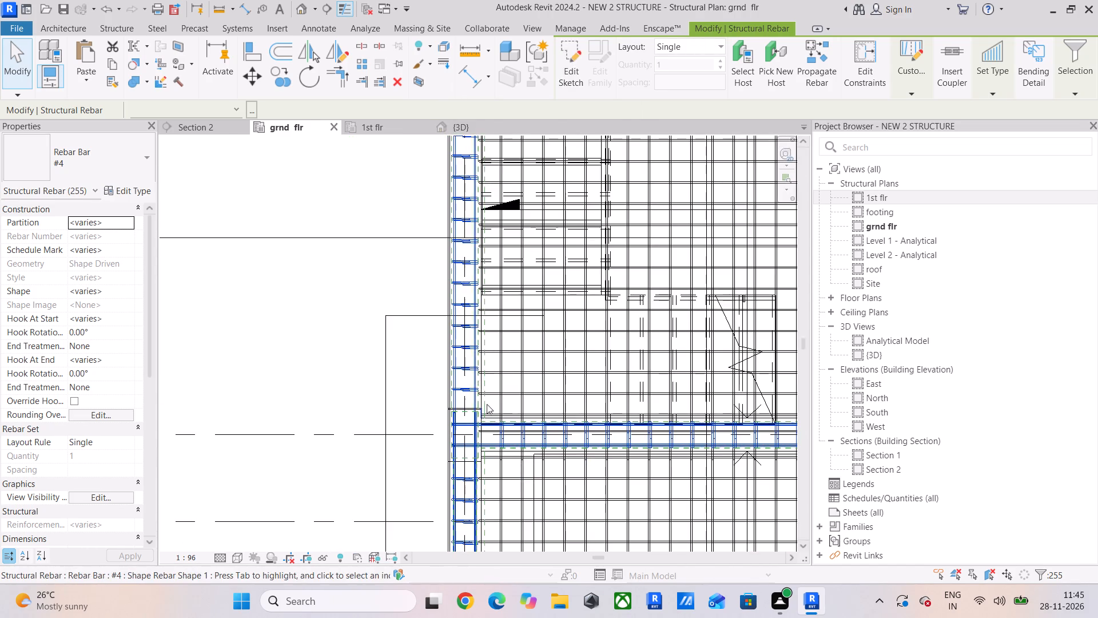
{"action": "scroll", "coordinate": [487, 415], "scroll_direction": "down", "scroll_amount": 4}
{"action": "middle_click_drag", "start_coordinate": [487, 415], "coordinate": [491, 537]}
{"action": "scroll", "coordinate": [476, 271], "scroll_direction": "up", "scroll_amount": 3}
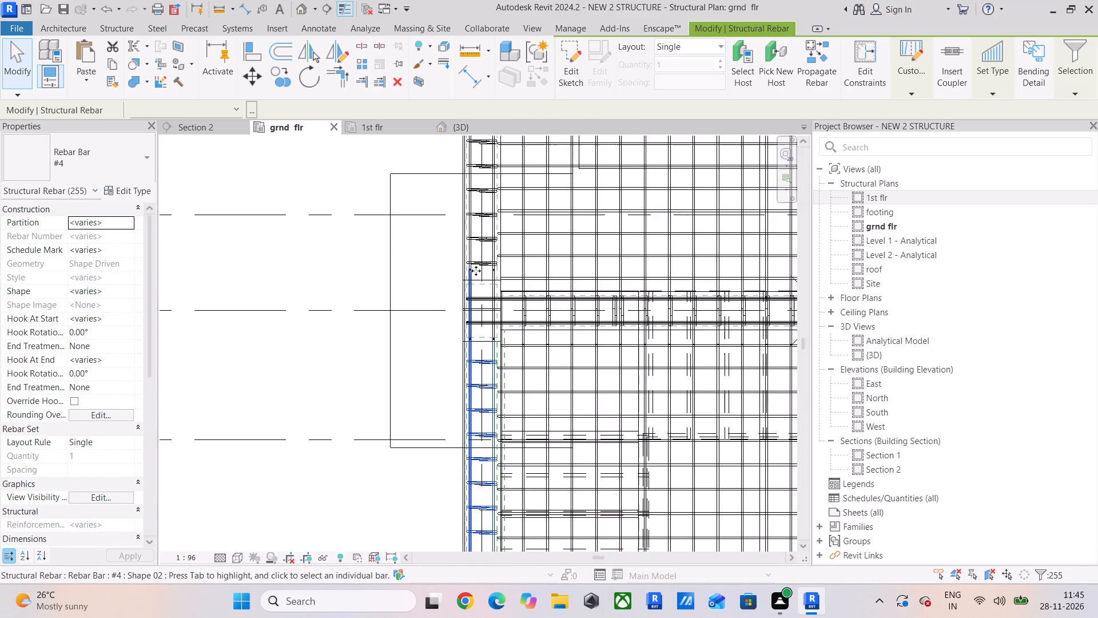
{"action": "scroll", "coordinate": [476, 271], "scroll_direction": "up", "scroll_amount": 6}
{"action": "left_click", "coordinate": [568, 344], "text": "ctrl"}
{"action": "right_click", "coordinate": [568, 344]}
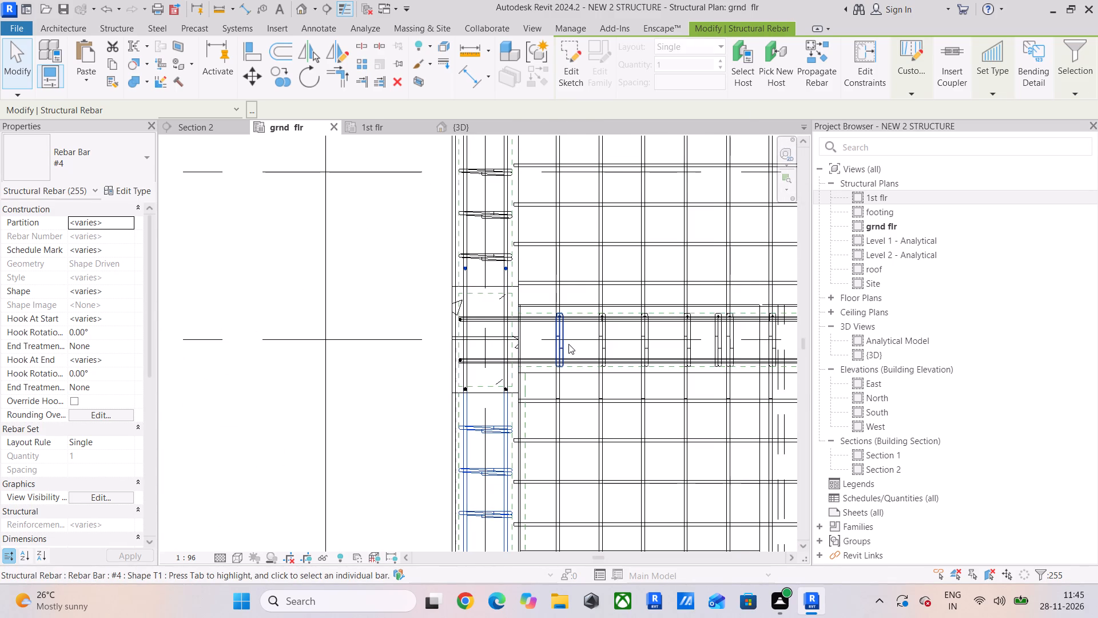
{"action": "left_click", "coordinate": [629, 364]}
Add all rebar hosted in the west edge beam north of the stair's cross beam to the selection.
{"action": "middle_click_drag", "start_coordinate": [524, 337], "coordinate": [524, 486]}
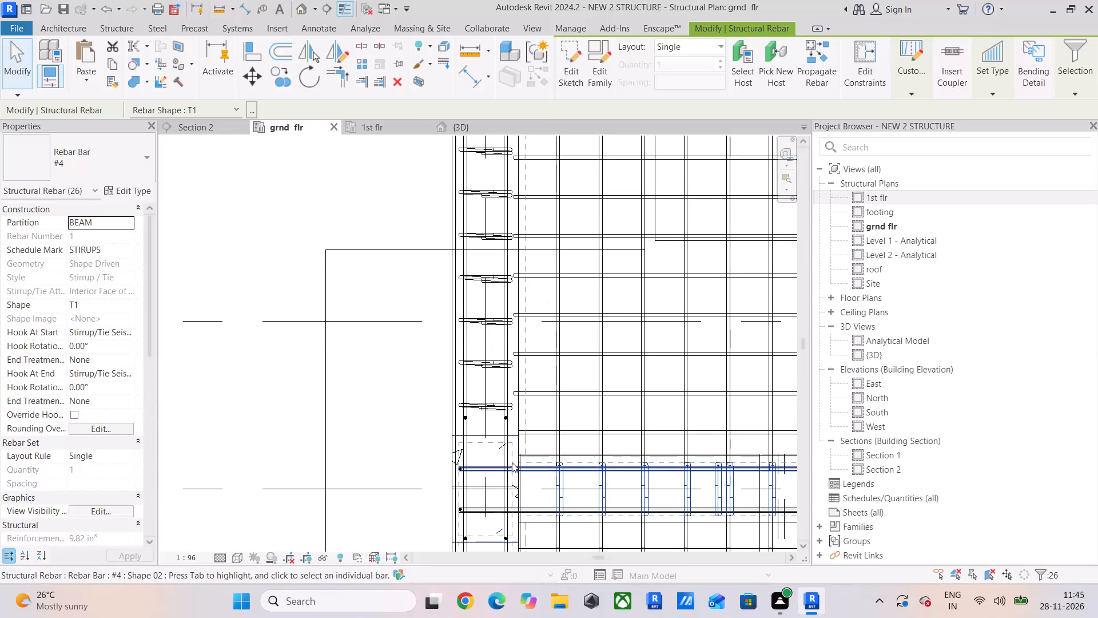
{"action": "left_click", "coordinate": [488, 403], "text": "ctrl"}
{"action": "right_click", "coordinate": [488, 402]}
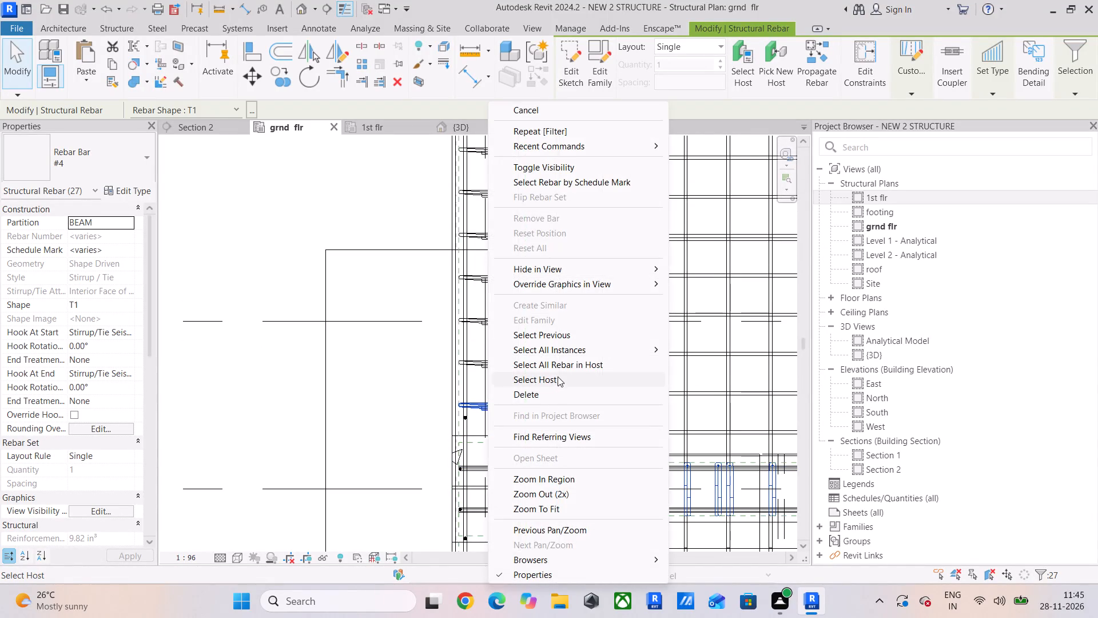
{"action": "left_click", "coordinate": [561, 367]}
Extend the selection with all rebar hosted in the west edge beam running alongside the stair.
{"action": "scroll", "coordinate": [561, 367], "scroll_direction": "down", "scroll_amount": 5}
{"action": "middle_click_drag", "start_coordinate": [540, 486], "coordinate": [349, 389]}
{"action": "scroll", "coordinate": [358, 387], "scroll_direction": "down", "scroll_amount": 3}
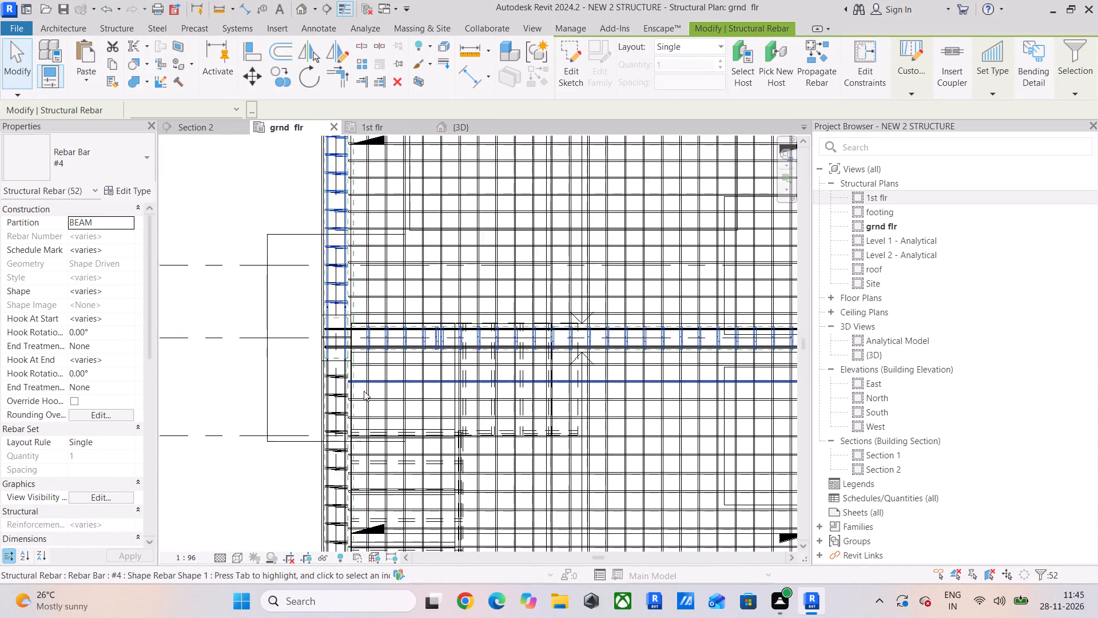
{"action": "scroll", "coordinate": [364, 391], "scroll_direction": "down", "scroll_amount": 2}
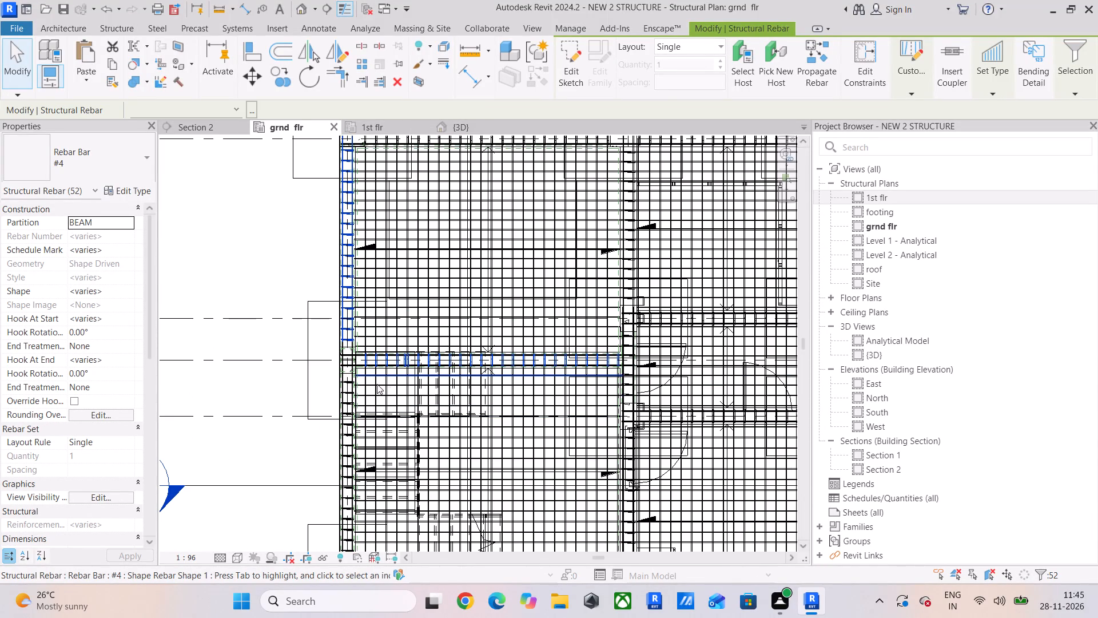
{"action": "scroll", "coordinate": [363, 397], "scroll_direction": "up", "scroll_amount": 10}
{"action": "left_click", "coordinate": [305, 370], "text": "ctrl"}
{"action": "right_click", "coordinate": [304, 369]}
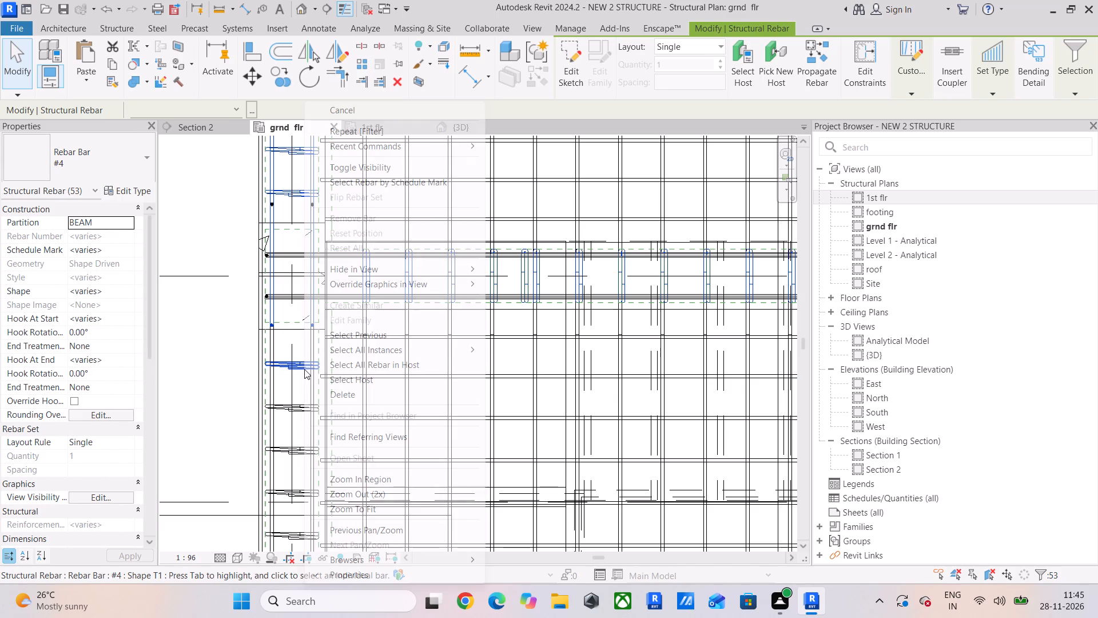
{"action": "left_click", "coordinate": [376, 364]}
Add all rebar hosted in the short middle north-south beam between the two closely spaced east bay cross beams.
{"action": "scroll", "coordinate": [376, 364], "scroll_direction": "down", "scroll_amount": 10}
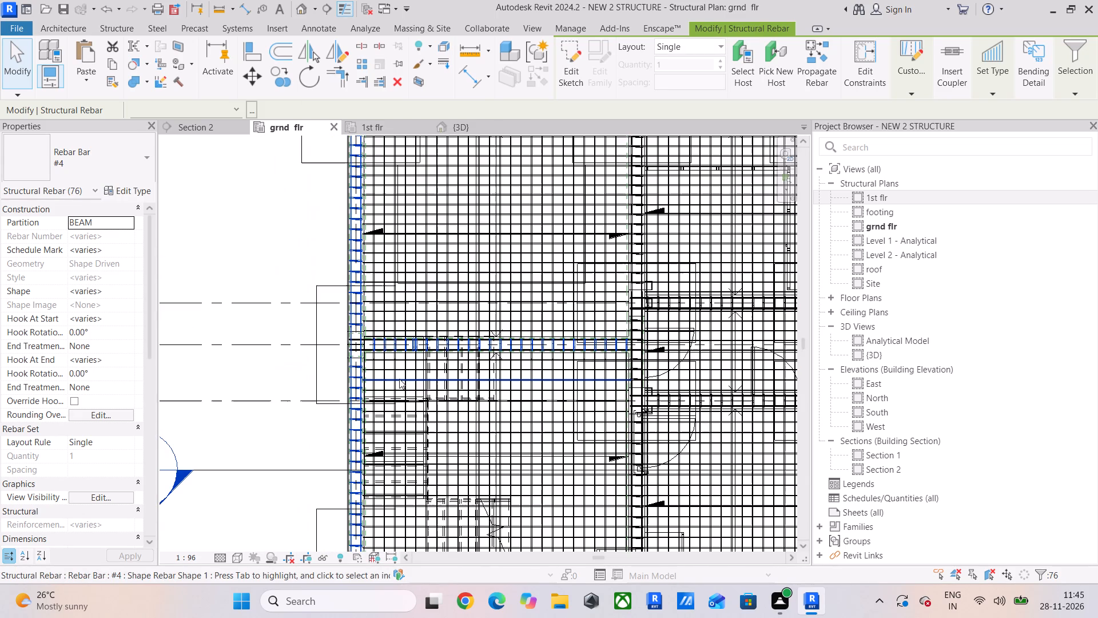
{"action": "scroll", "coordinate": [666, 382], "scroll_direction": "up", "scroll_amount": 9}
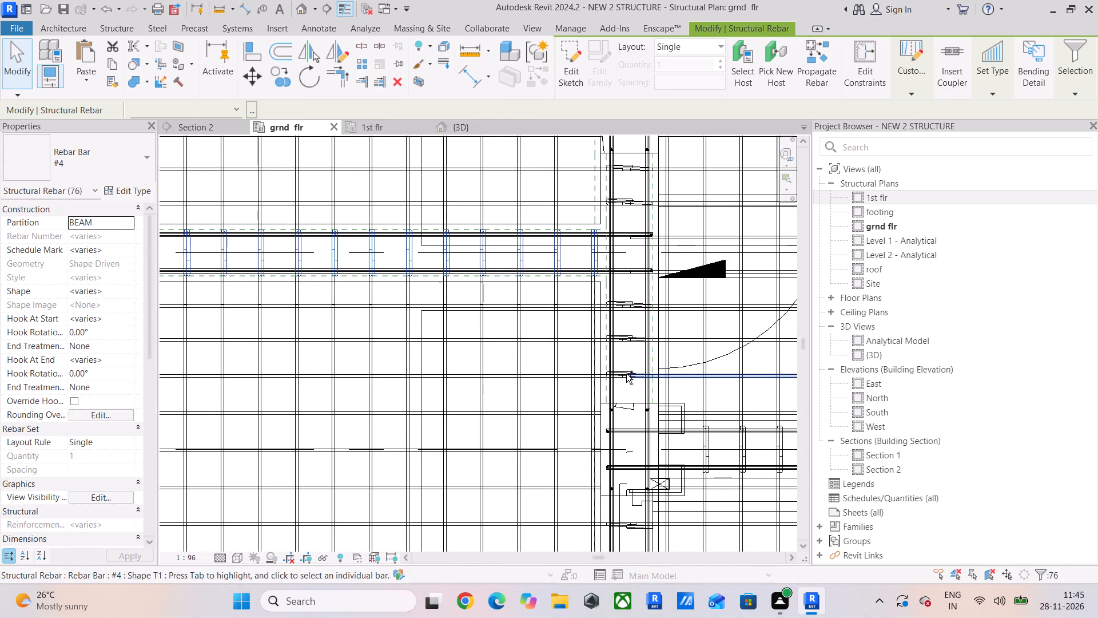
{"action": "left_click", "coordinate": [622, 370], "text": "ctrl"}
{"action": "right_click", "coordinate": [622, 370]}
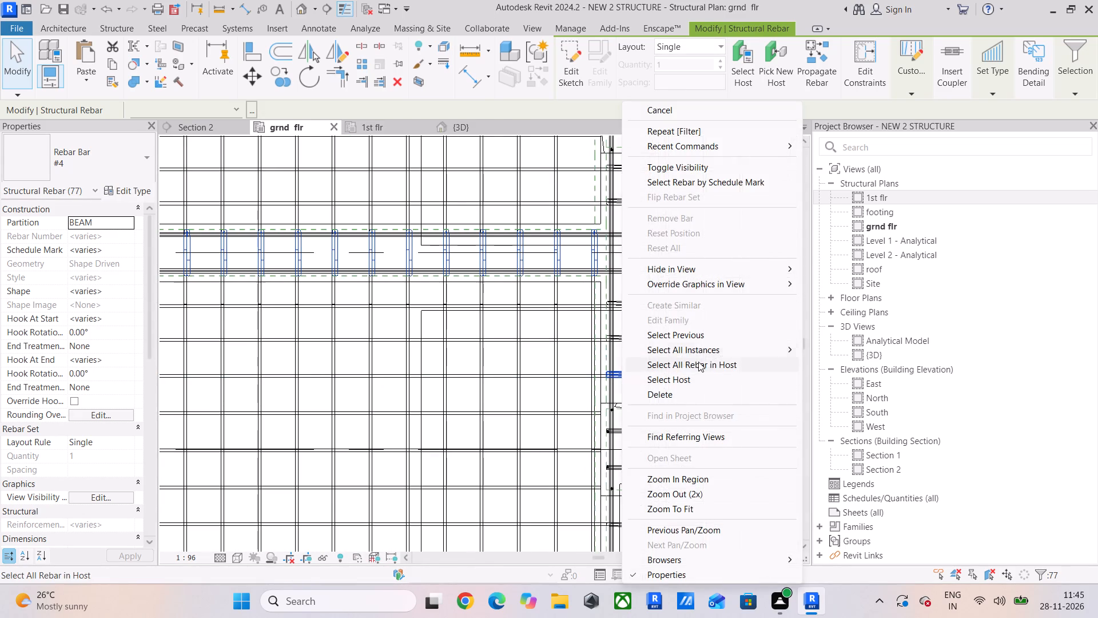
{"action": "left_click", "coordinate": [699, 363]}
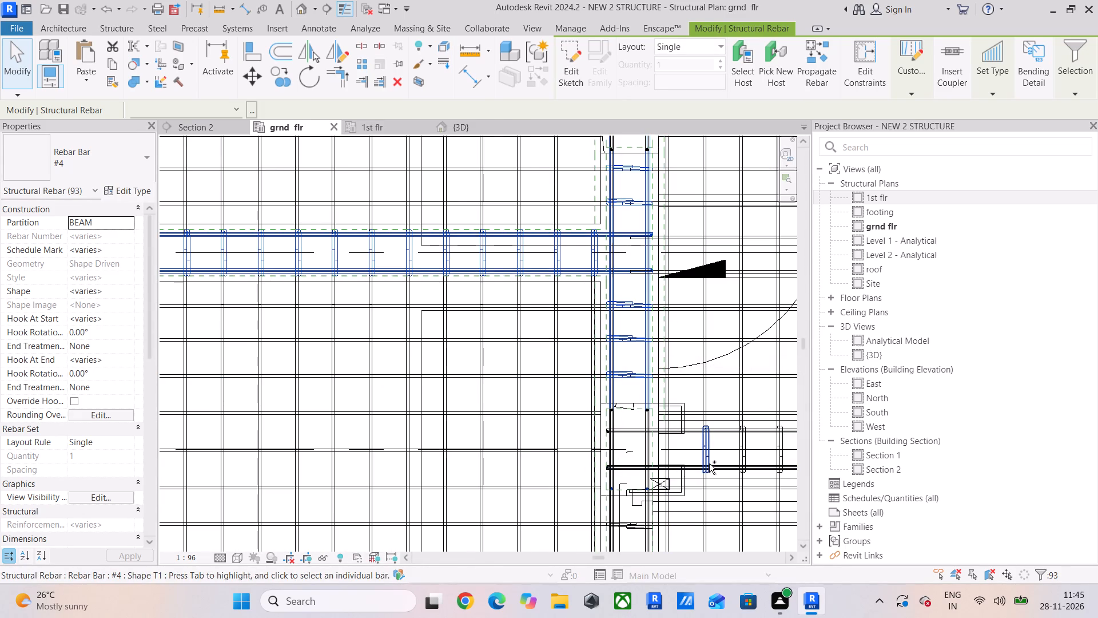
Extend the selection with all rebar hosted in the southern of the two closely spaced east bay cross beams.
{"action": "left_click", "coordinate": [709, 463], "text": "ctrl"}
{"action": "right_click", "coordinate": [710, 463]}
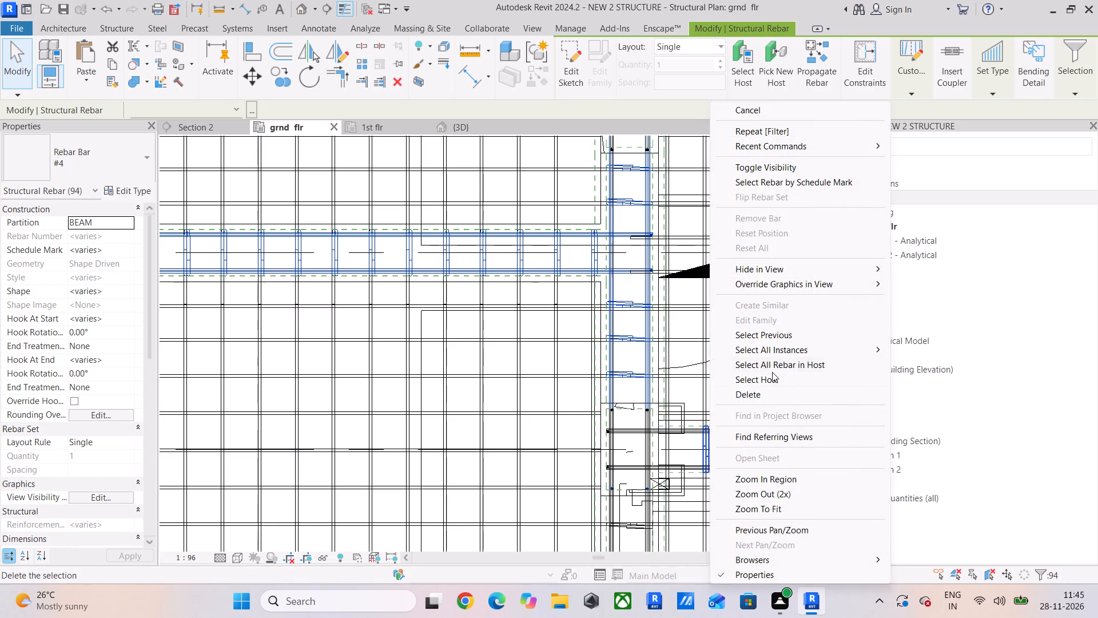
{"action": "left_click", "coordinate": [774, 365]}
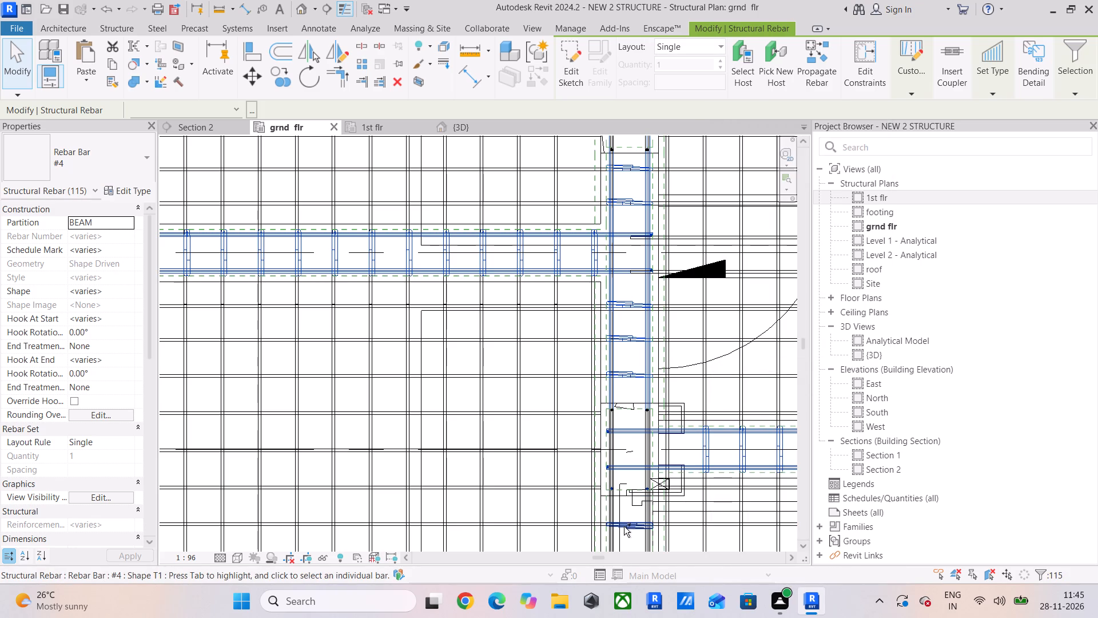
Add all rebar hosted in the middle north-south beam directly south of that east bay cross beam.
{"action": "left_click", "coordinate": [624, 526], "text": "ctrl"}
{"action": "right_click", "coordinate": [624, 526]}
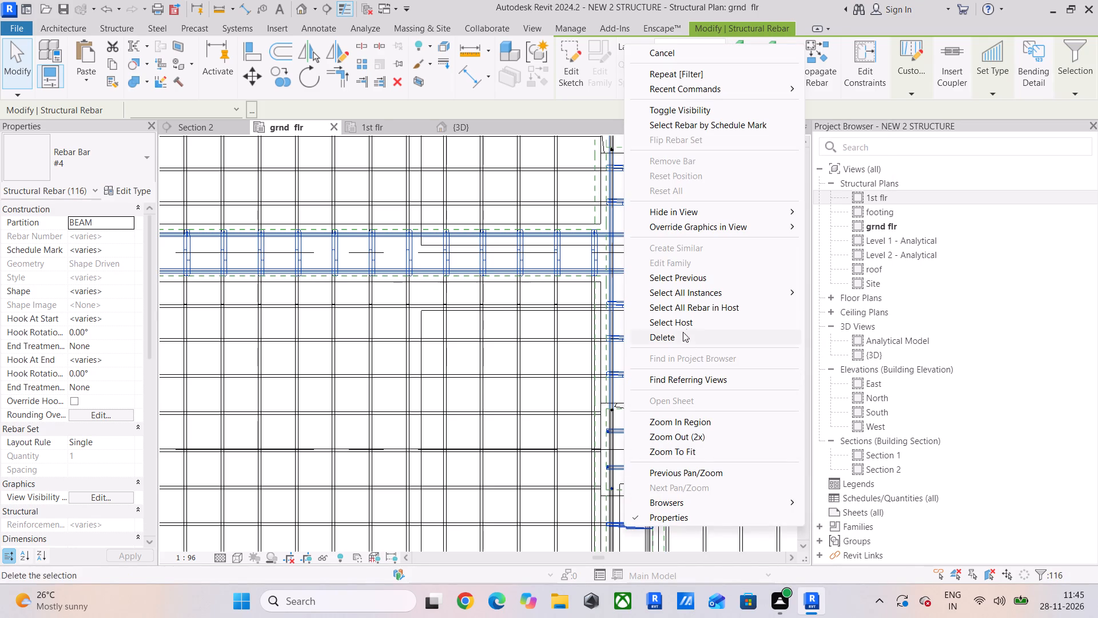
{"action": "left_click", "coordinate": [682, 310]}
Extend the selection with all rebar hosted in the northern of the two closely spaced east bay cross beams.
{"action": "scroll", "coordinate": [682, 326], "scroll_direction": "down", "scroll_amount": 10}
{"action": "middle_click_drag", "start_coordinate": [681, 346], "coordinate": [443, 396]}
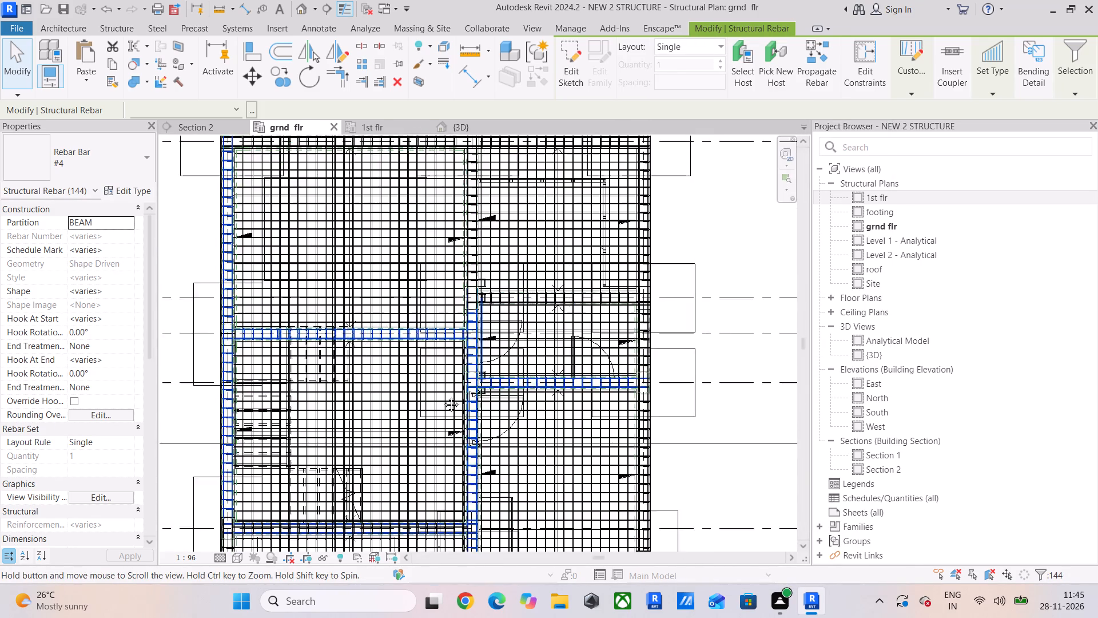
{"action": "middle_click_drag", "start_coordinate": [443, 396], "coordinate": [420, 430]}
{"action": "scroll", "coordinate": [400, 362], "scroll_direction": "up", "scroll_amount": 13}
{"action": "left_click", "coordinate": [453, 362], "text": "ctrl"}
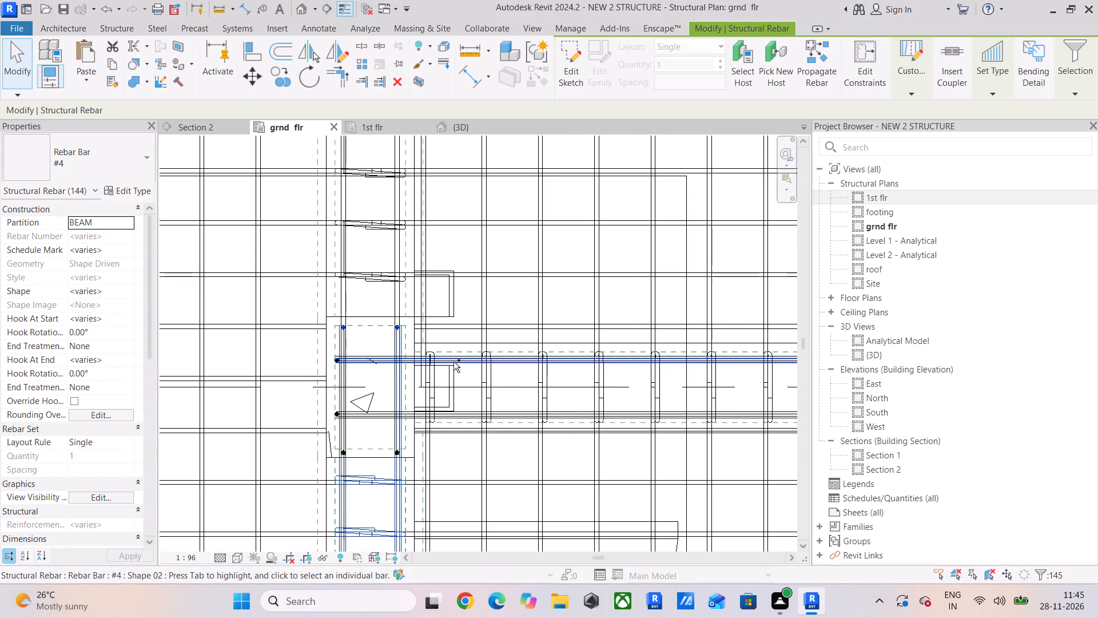
{"action": "right_click", "coordinate": [453, 362], "text": "ctrl"}
{"action": "left_click", "coordinate": [518, 360]}
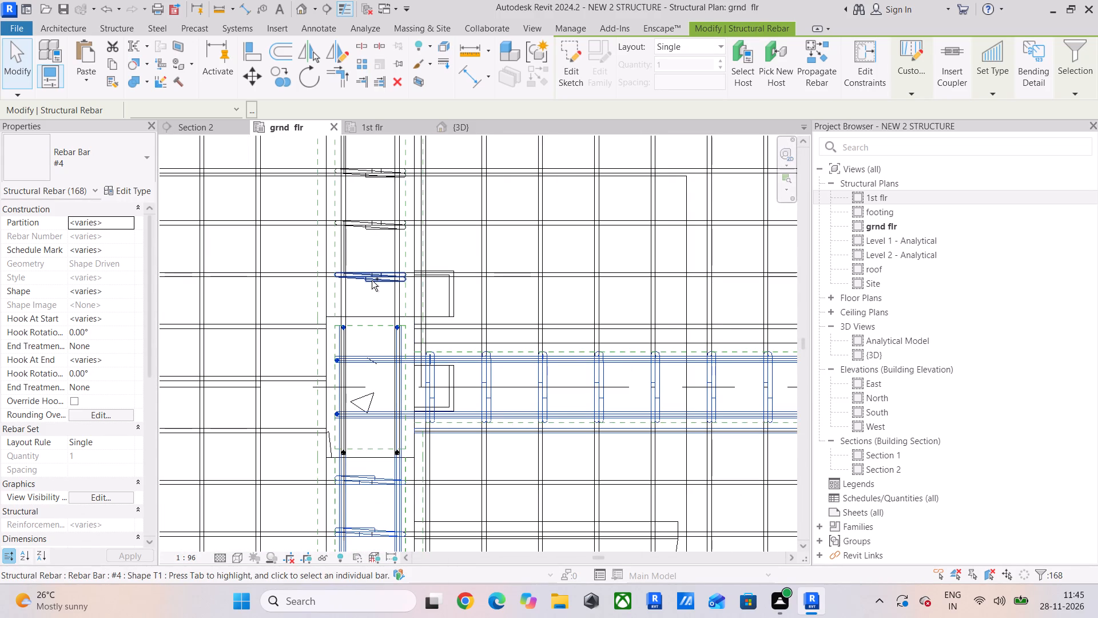
Add all rebar hosted in the middle north-south beam directly north of that east bay cross beam.
{"action": "left_click", "coordinate": [372, 280], "text": "ctrl"}
{"action": "right_click", "coordinate": [372, 280]}
{"action": "left_click", "coordinate": [428, 366]}
{"action": "scroll", "coordinate": [429, 366], "scroll_direction": "down", "scroll_amount": 3}
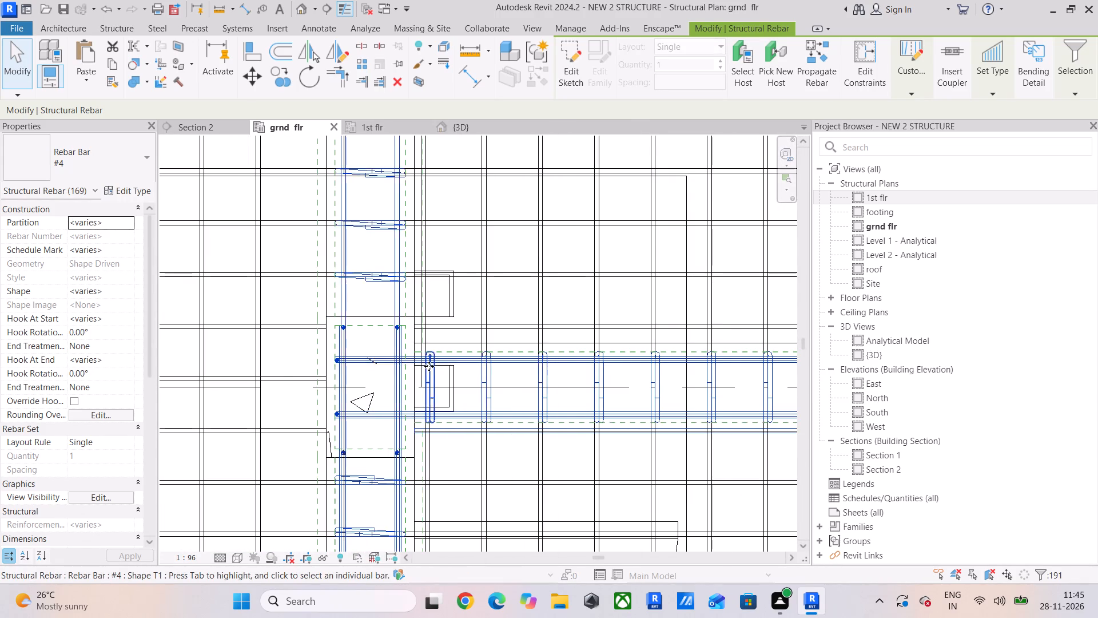
Add all rebar hosted in the north edge beam on grid 1 between grids A and B to the selection.
{"action": "scroll", "coordinate": [429, 366], "scroll_direction": "down", "scroll_amount": 14}
{"action": "middle_click_drag", "start_coordinate": [490, 398], "coordinate": [409, 353]}
{"action": "scroll", "coordinate": [291, 252], "scroll_direction": "up", "scroll_amount": 9}
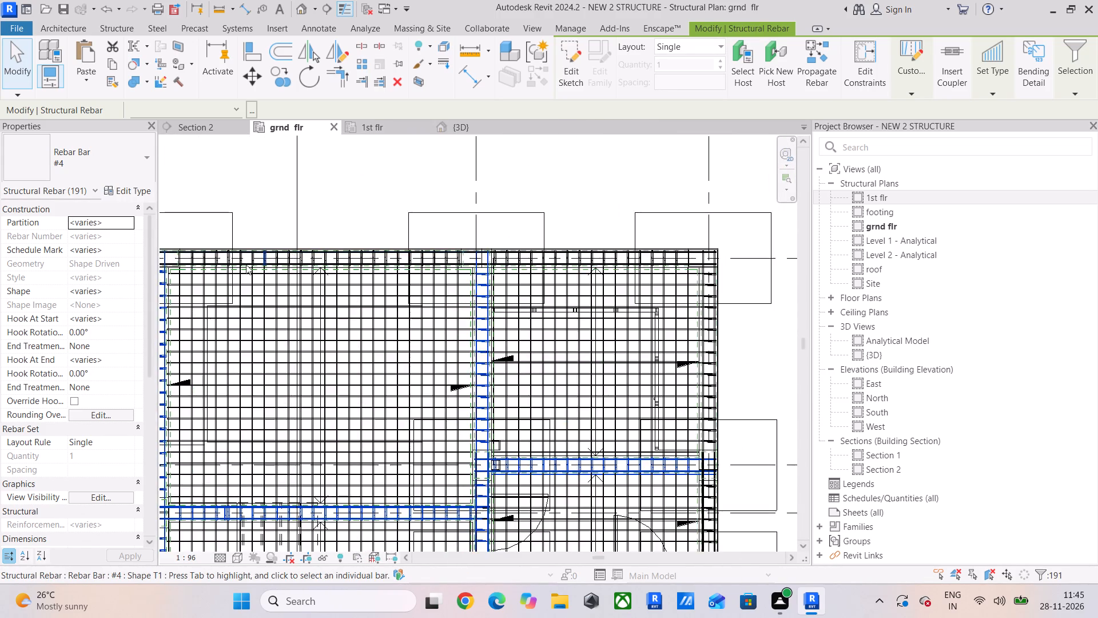
{"action": "scroll", "coordinate": [246, 264], "scroll_direction": "up", "scroll_amount": 2}
{"action": "left_click", "coordinate": [236, 264], "text": "ctrl"}
{"action": "right_click", "coordinate": [240, 262]}
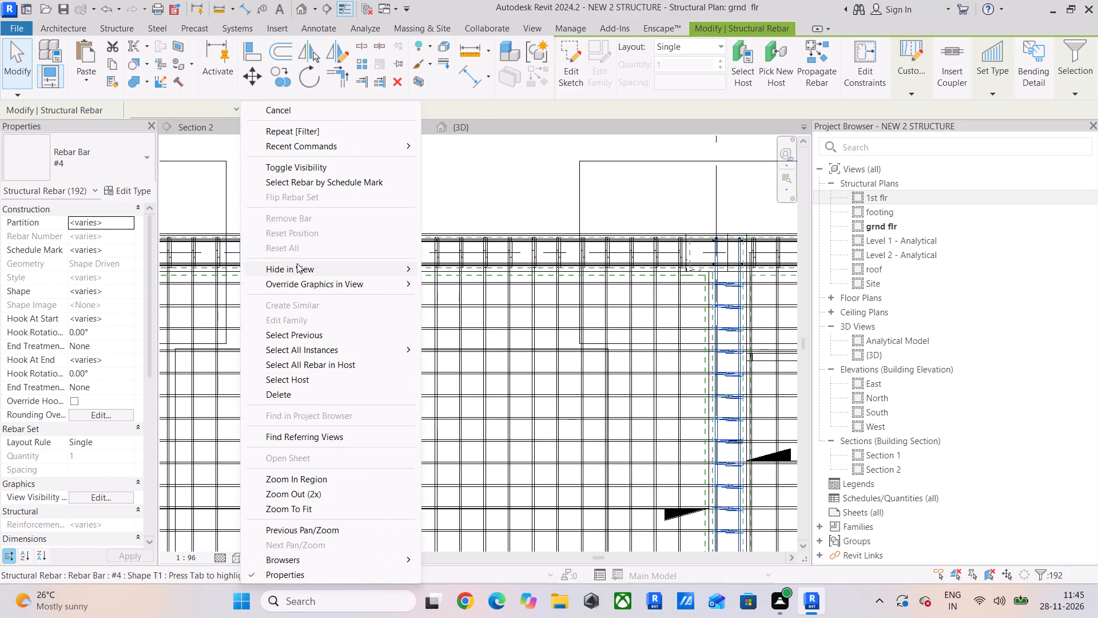
{"action": "left_click", "coordinate": [294, 362]}
Extend the selection with all rebar hosted in the grid 1 edge beam between grids B and C.
{"action": "middle_click_drag", "start_coordinate": [629, 327], "coordinate": [534, 327]}
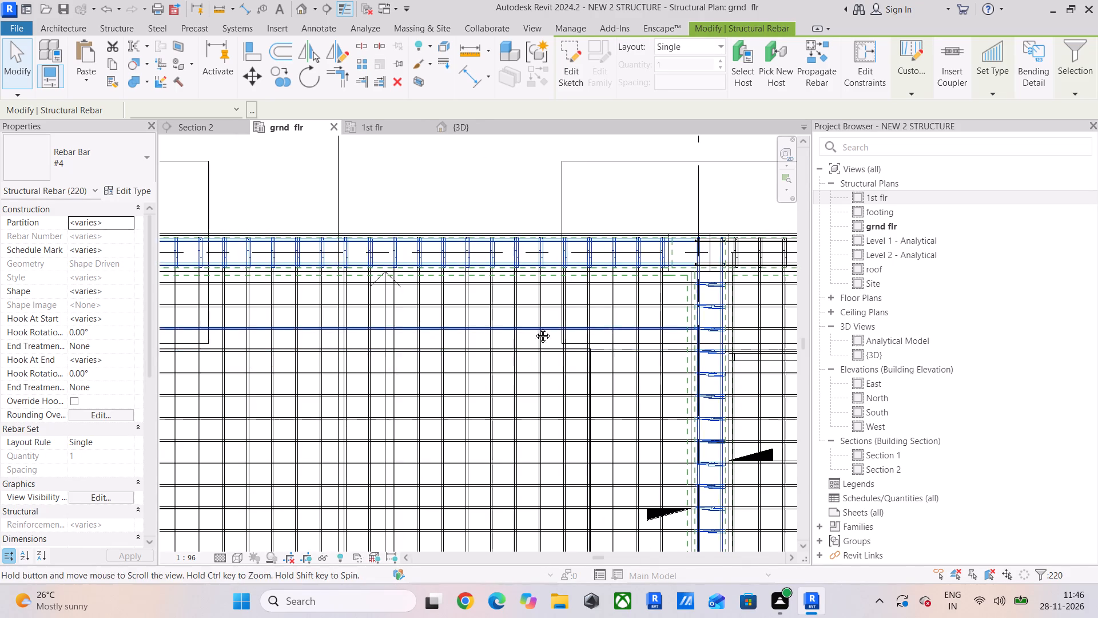
{"action": "middle_click_drag", "start_coordinate": [534, 327], "coordinate": [315, 340]}
{"action": "left_click", "coordinate": [465, 262], "text": "ctrl"}
{"action": "right_click", "coordinate": [465, 262]}
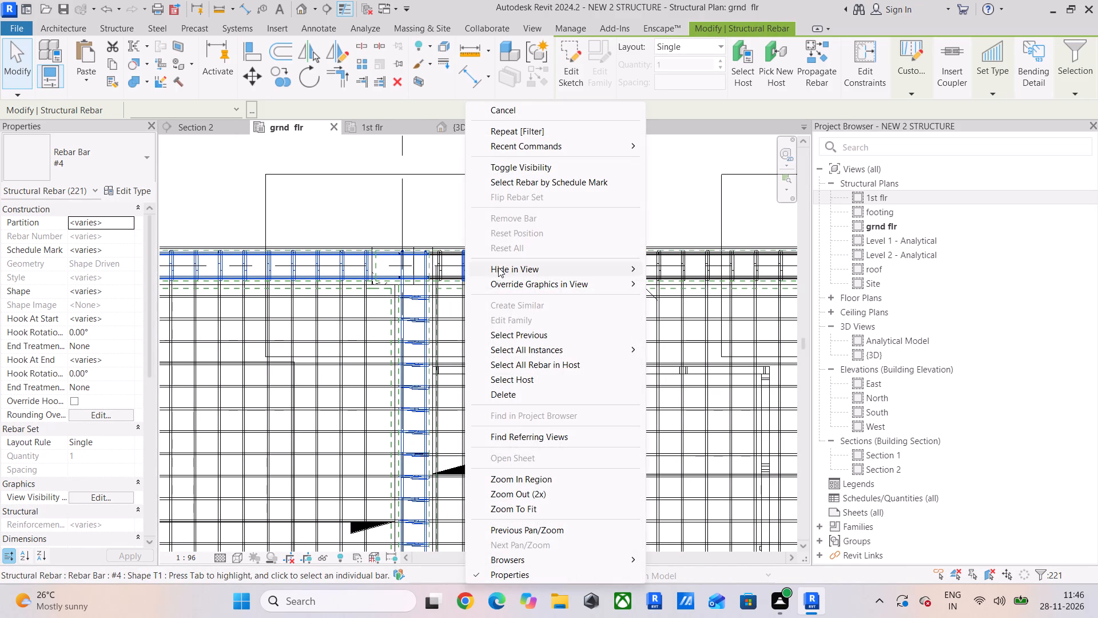
{"action": "left_click", "coordinate": [514, 361]}
Add all rebar hosted in the northernmost east edge beam on grid C, between grids 1 and 2.
{"action": "scroll", "coordinate": [504, 361], "scroll_direction": "down", "scroll_amount": 12}
{"action": "scroll", "coordinate": [504, 361], "scroll_direction": "up", "scroll_amount": 1}
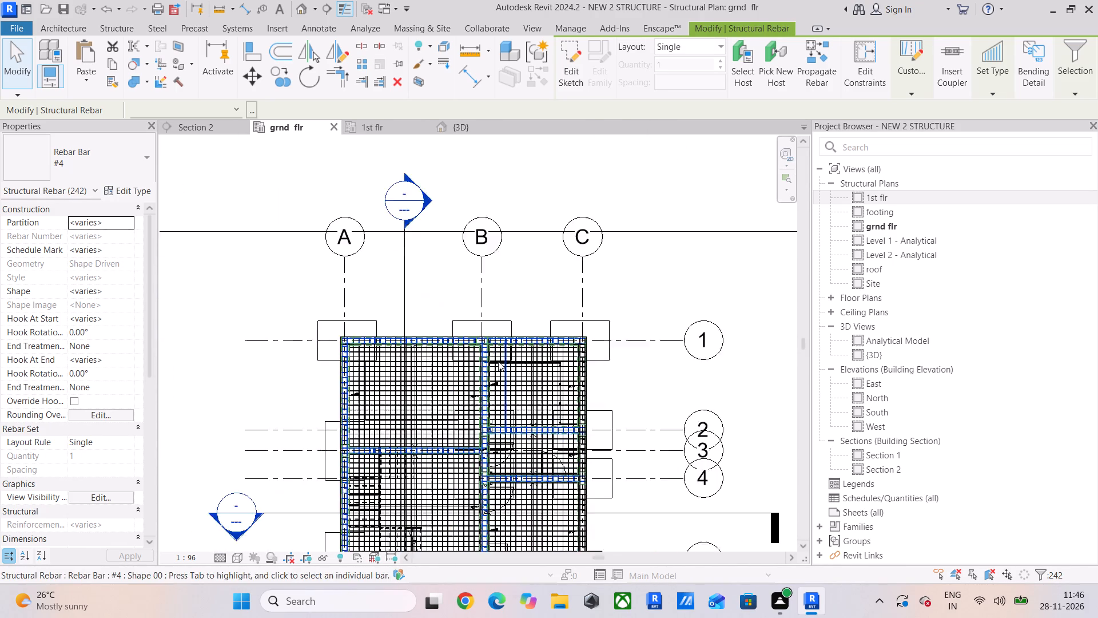
{"action": "middle_click_drag", "start_coordinate": [491, 361], "coordinate": [360, 326]}
{"action": "scroll", "coordinate": [424, 335], "scroll_direction": "up", "scroll_amount": 17}
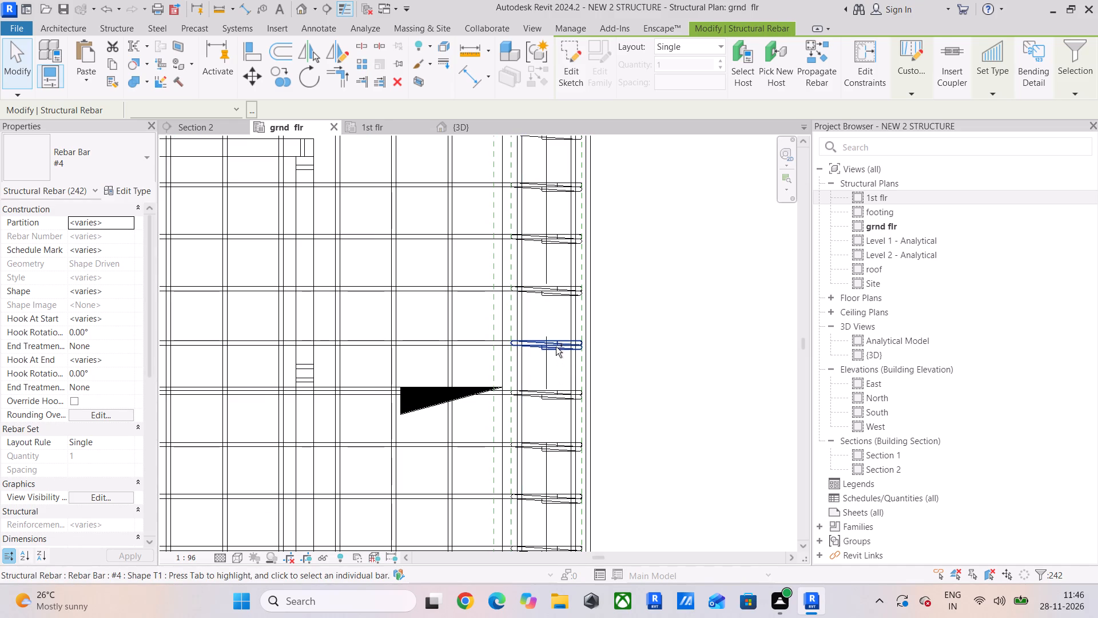
{"action": "left_click", "coordinate": [556, 347], "text": "ctrl"}
{"action": "right_click", "coordinate": [556, 347]}
{"action": "left_click", "coordinate": [627, 366]}
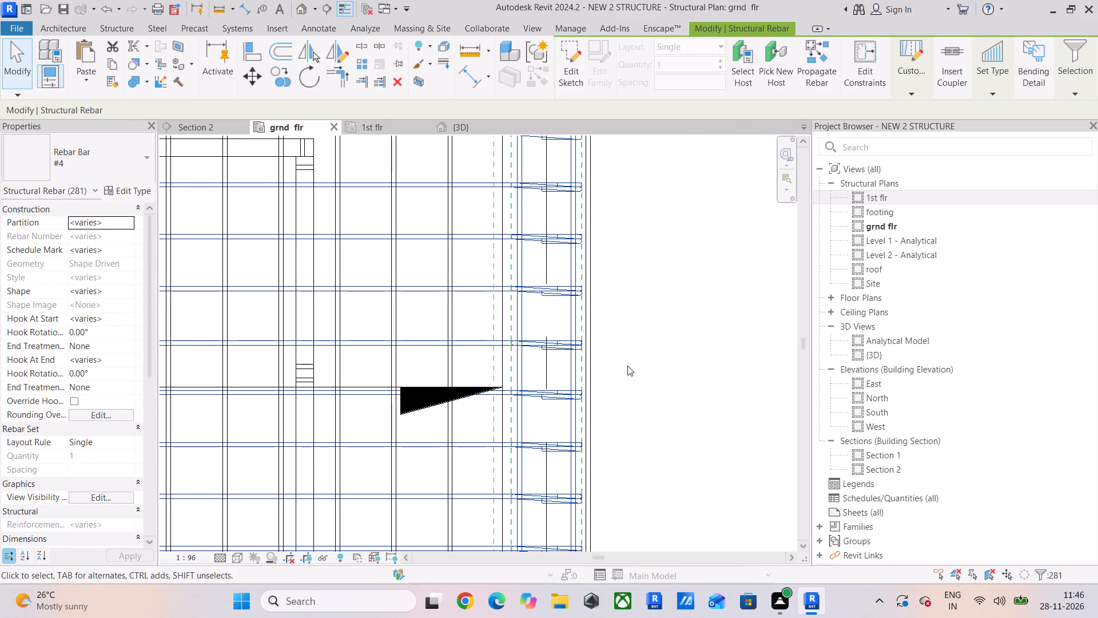
Extend the selection with all rebar hosted in the grid C edge beam directly south of grid 4.
{"action": "scroll", "coordinate": [627, 365], "scroll_direction": "down", "scroll_amount": 5}
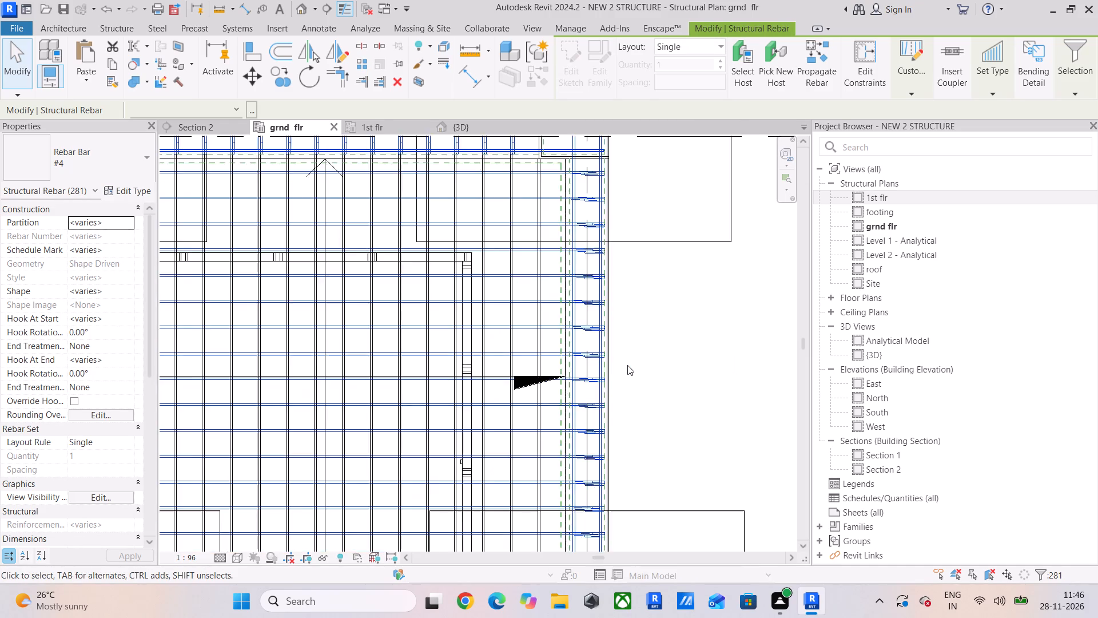
{"action": "scroll", "coordinate": [627, 365], "scroll_direction": "down", "scroll_amount": 8}
{"action": "scroll", "coordinate": [496, 387], "scroll_direction": "up", "scroll_amount": 7}
{"action": "scroll", "coordinate": [607, 423], "scroll_direction": "down", "scroll_amount": 3}
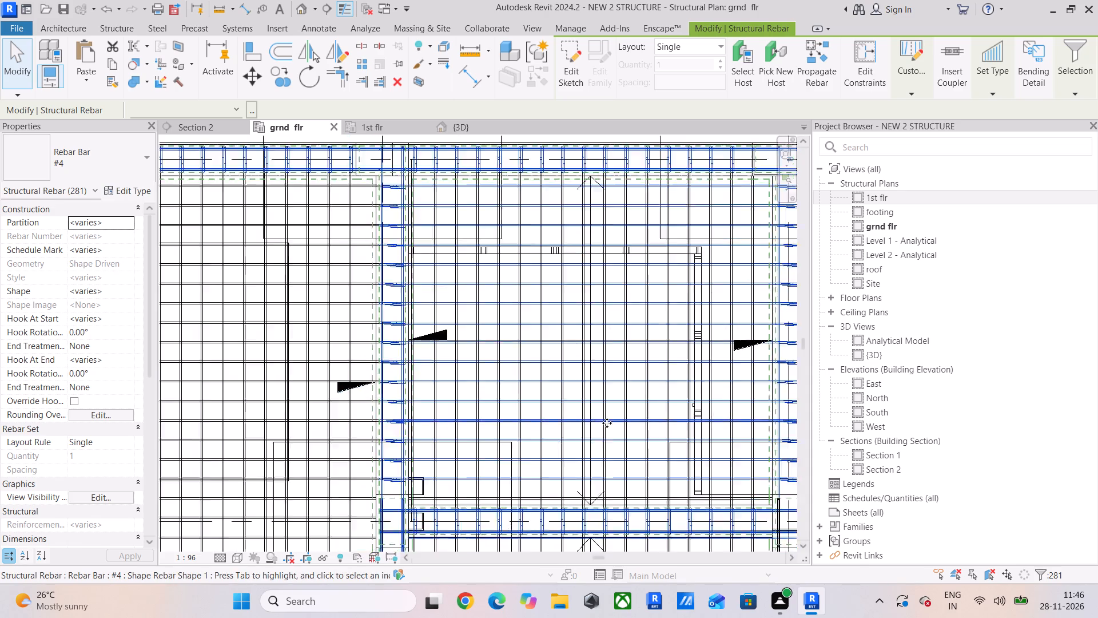
{"action": "scroll", "coordinate": [607, 423], "scroll_direction": "down", "scroll_amount": 3}
{"action": "middle_click_drag", "start_coordinate": [612, 423], "coordinate": [327, 121]}
{"action": "scroll", "coordinate": [407, 310], "scroll_direction": "up", "scroll_amount": 4}
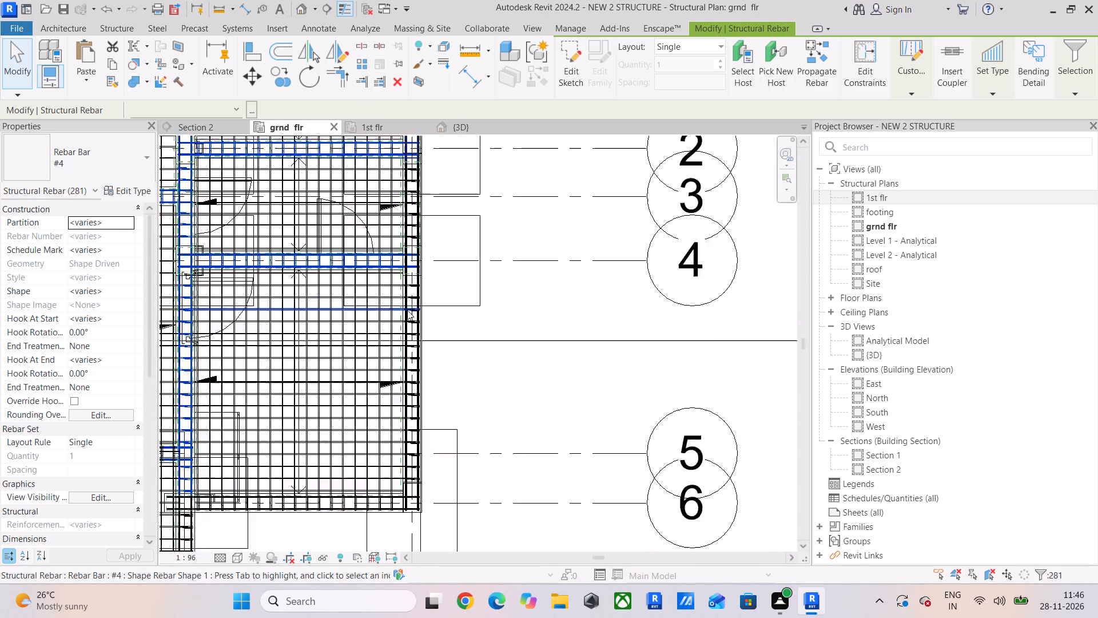
{"action": "scroll", "coordinate": [407, 310], "scroll_direction": "up", "scroll_amount": 9}
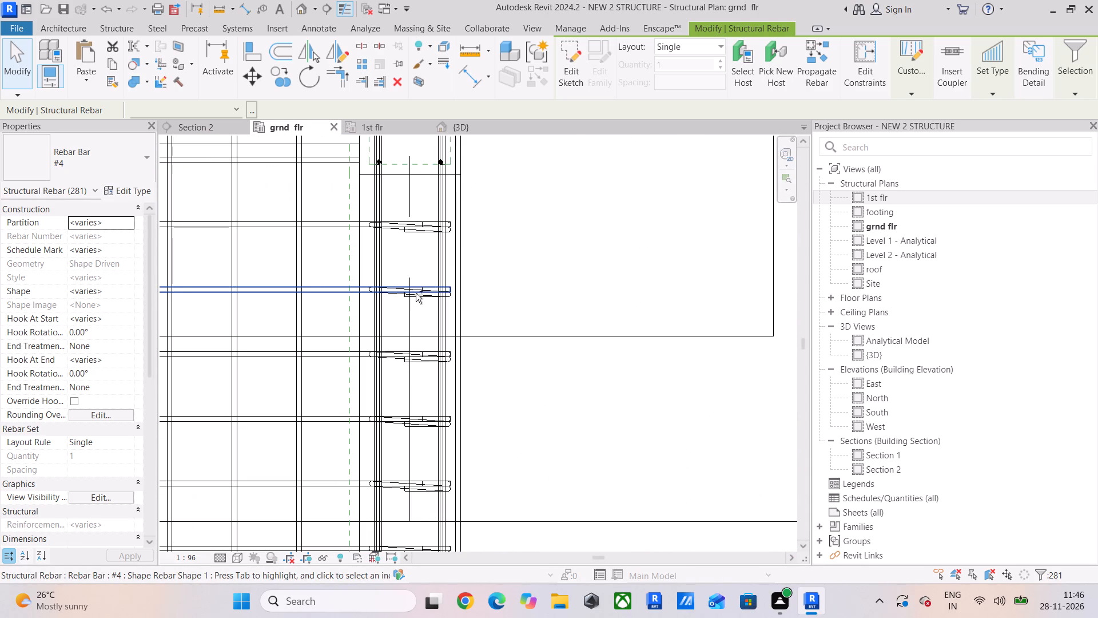
{"action": "left_click", "coordinate": [414, 365], "text": "ctrl"}
{"action": "right_click", "coordinate": [414, 365]}
{"action": "left_click", "coordinate": [495, 369]}
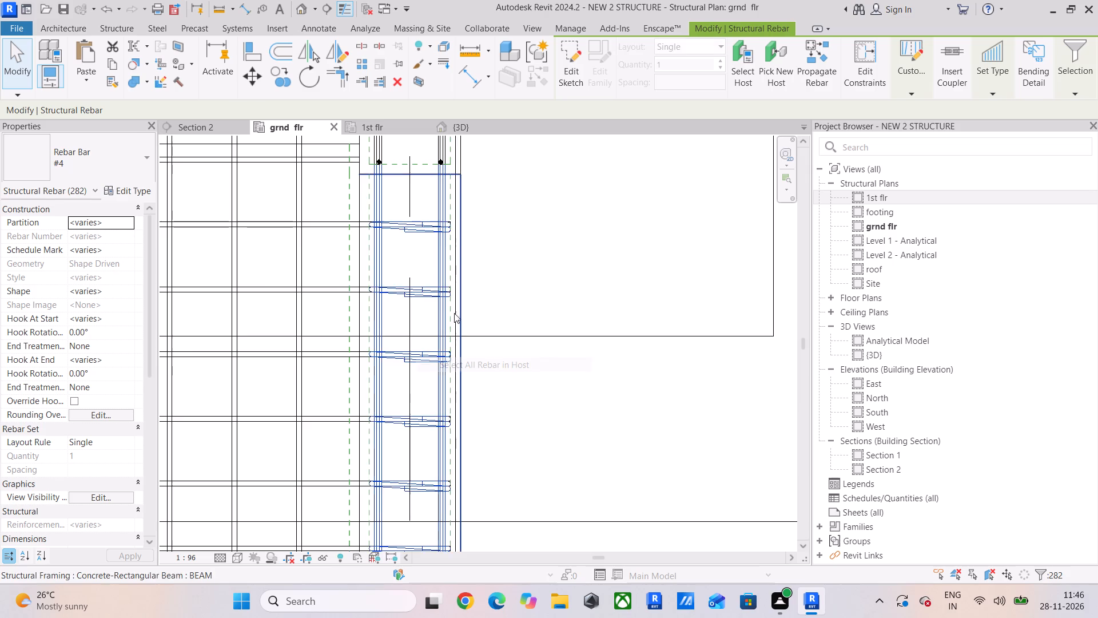
Add all rebar hosted in the short grid C edge beam between grids 2 and 4.
{"action": "scroll", "coordinate": [453, 311], "scroll_direction": "down", "scroll_amount": 13}
{"action": "scroll", "coordinate": [448, 245], "scroll_direction": "up", "scroll_amount": 14}
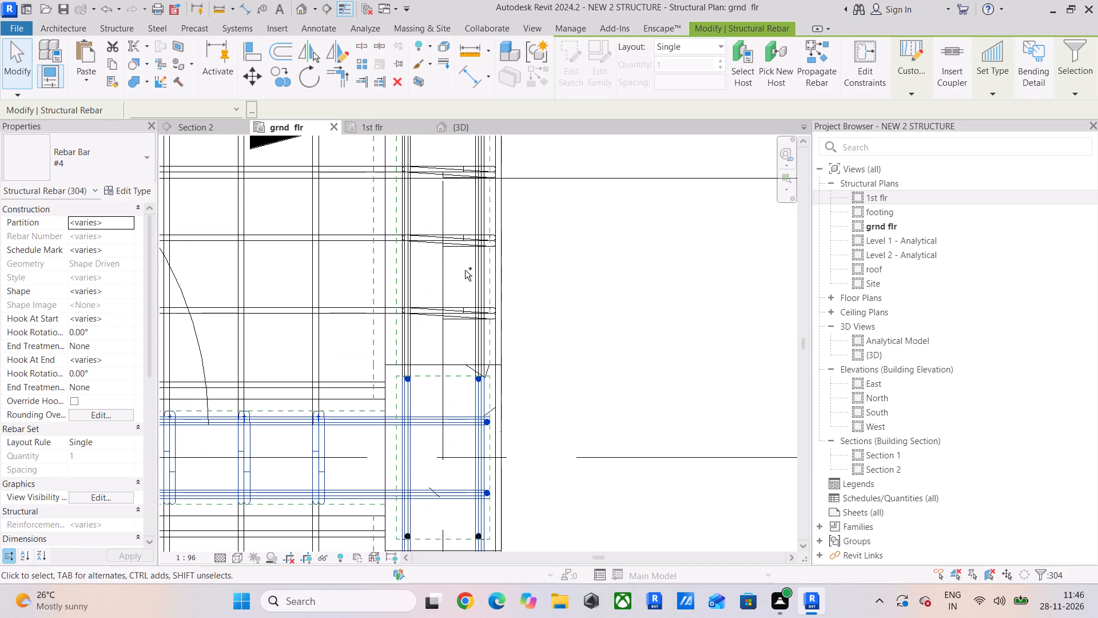
{"action": "left_click", "coordinate": [467, 249], "text": "ctrl"}
{"action": "right_click", "coordinate": [467, 249]}
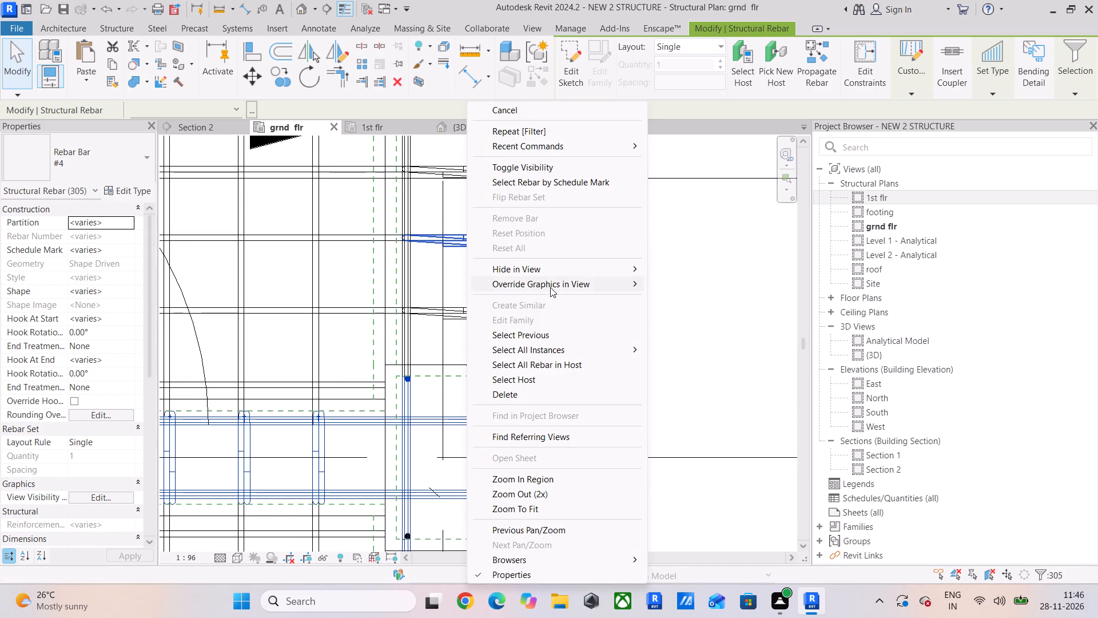
{"action": "left_click", "coordinate": [536, 358]}
Extend the selection with all rebar hosted in the east bay's south edge beam on grid 6.
{"action": "scroll", "coordinate": [422, 351], "scroll_direction": "down", "scroll_amount": 13}
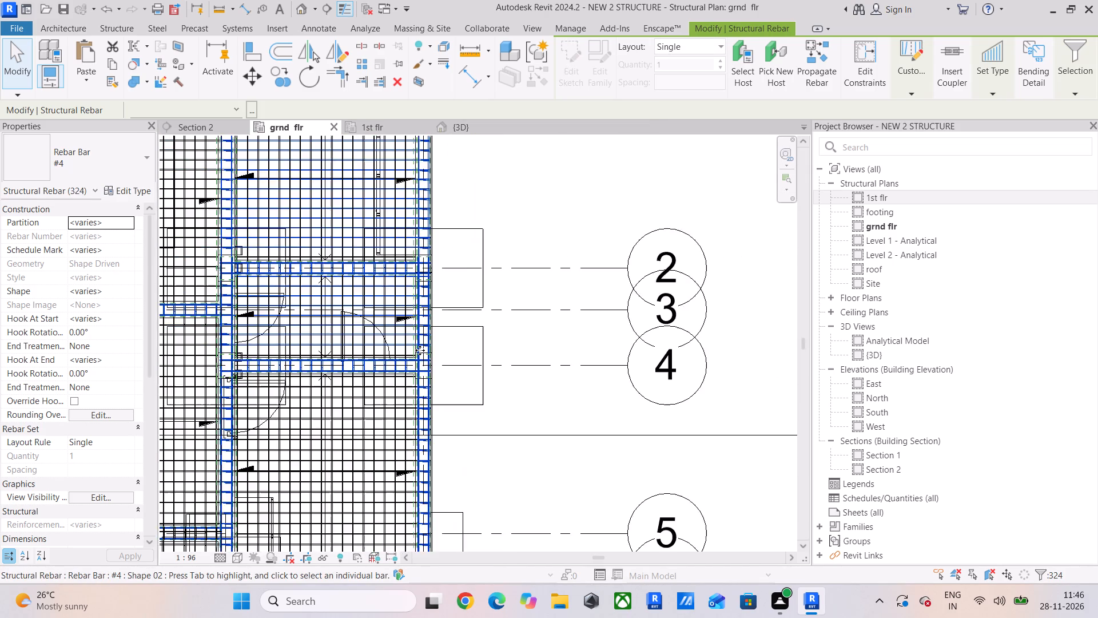
{"action": "scroll", "coordinate": [420, 350], "scroll_direction": "down", "scroll_amount": 5}
{"action": "middle_click_drag", "start_coordinate": [419, 351], "coordinate": [449, 390]}
{"action": "scroll", "coordinate": [368, 409], "scroll_direction": "up", "scroll_amount": 7}
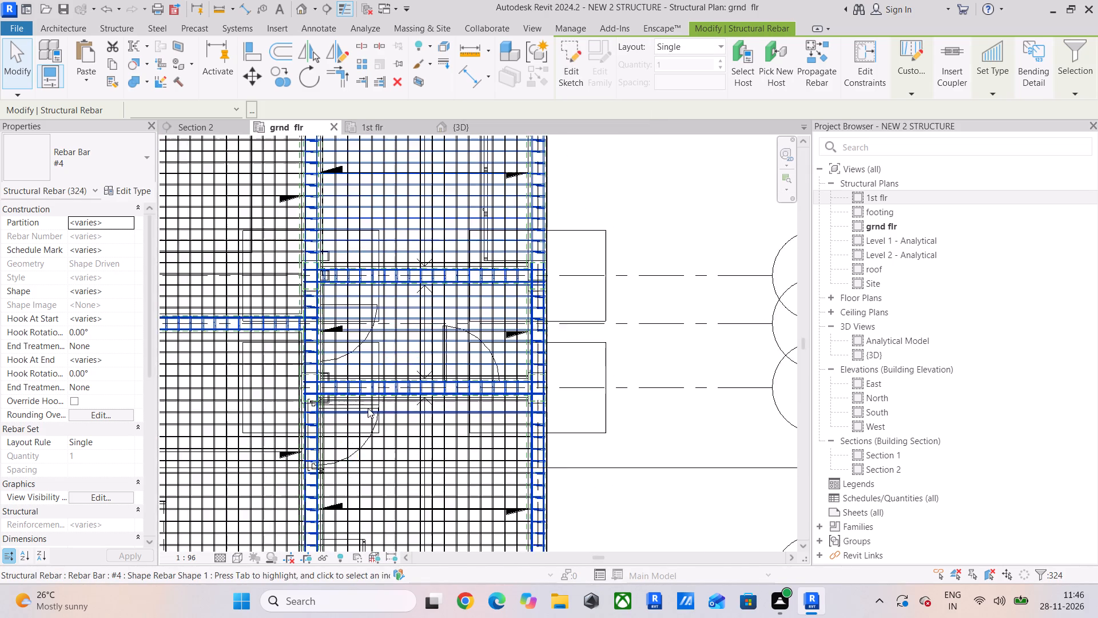
{"action": "scroll", "coordinate": [453, 405], "scroll_direction": "up", "scroll_amount": 6}
{"action": "scroll", "coordinate": [453, 401], "scroll_direction": "down", "scroll_amount": 9}
{"action": "middle_click_drag", "start_coordinate": [453, 401], "coordinate": [608, 453]}
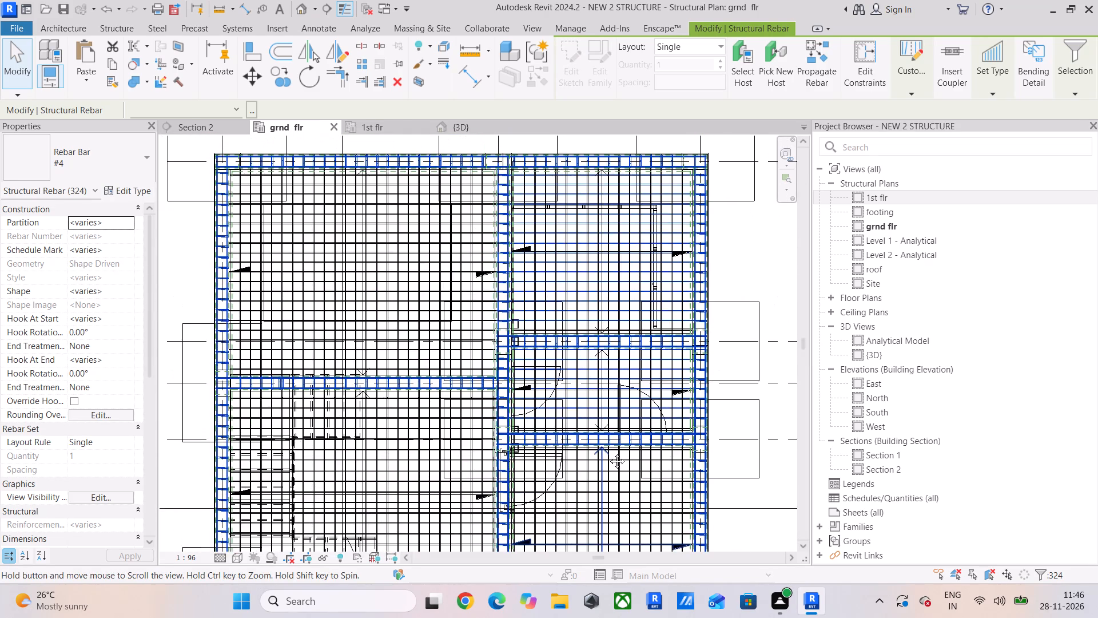
{"action": "middle_click_drag", "start_coordinate": [608, 453], "coordinate": [689, 276]}
{"action": "scroll", "coordinate": [689, 276], "scroll_direction": "down", "scroll_amount": 1}
{"action": "middle_click_drag", "start_coordinate": [560, 494], "coordinate": [444, 386]}
{"action": "scroll", "coordinate": [462, 342], "scroll_direction": "up", "scroll_amount": 7}
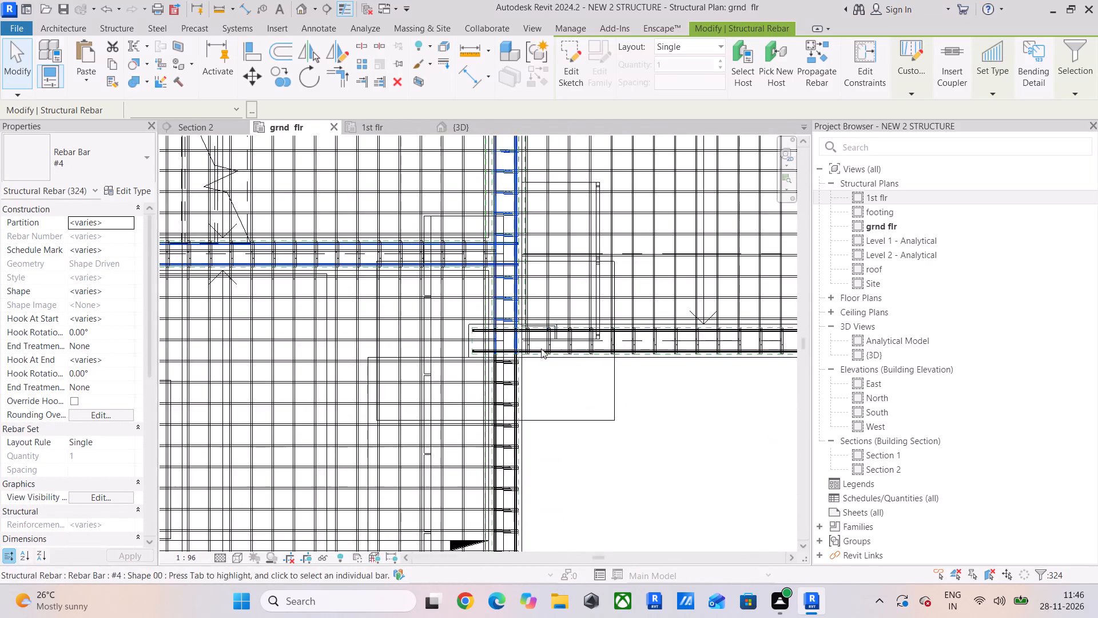
{"action": "scroll", "coordinate": [541, 348], "scroll_direction": "up", "scroll_amount": 11}
{"action": "left_click", "coordinate": [557, 361], "text": "ctrl"}
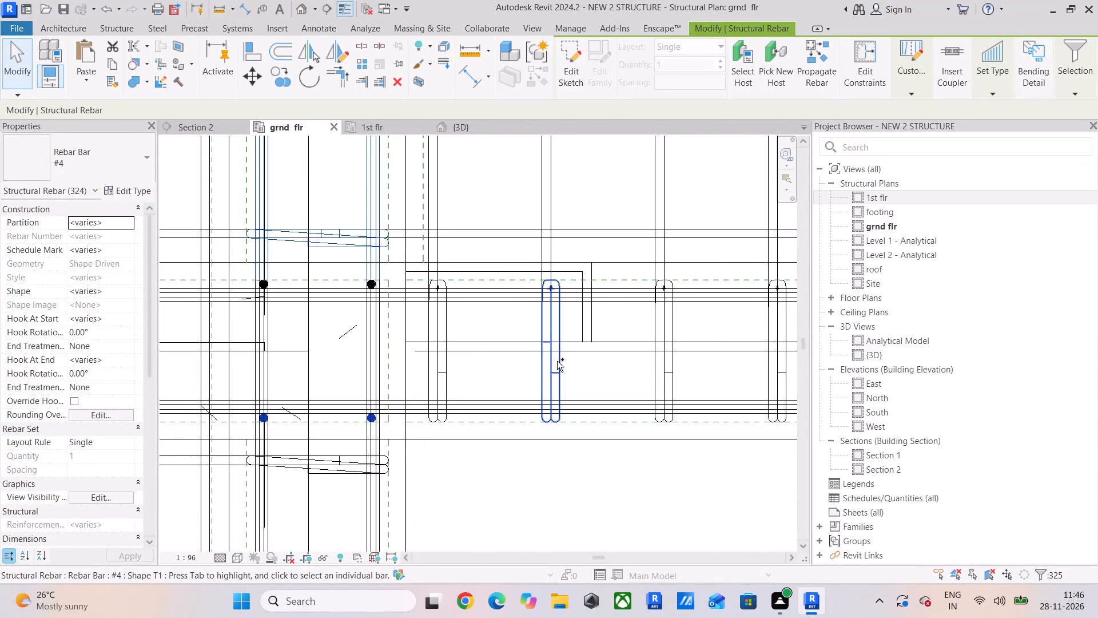
{"action": "right_click", "coordinate": [557, 361]}
{"action": "left_click", "coordinate": [658, 365]}
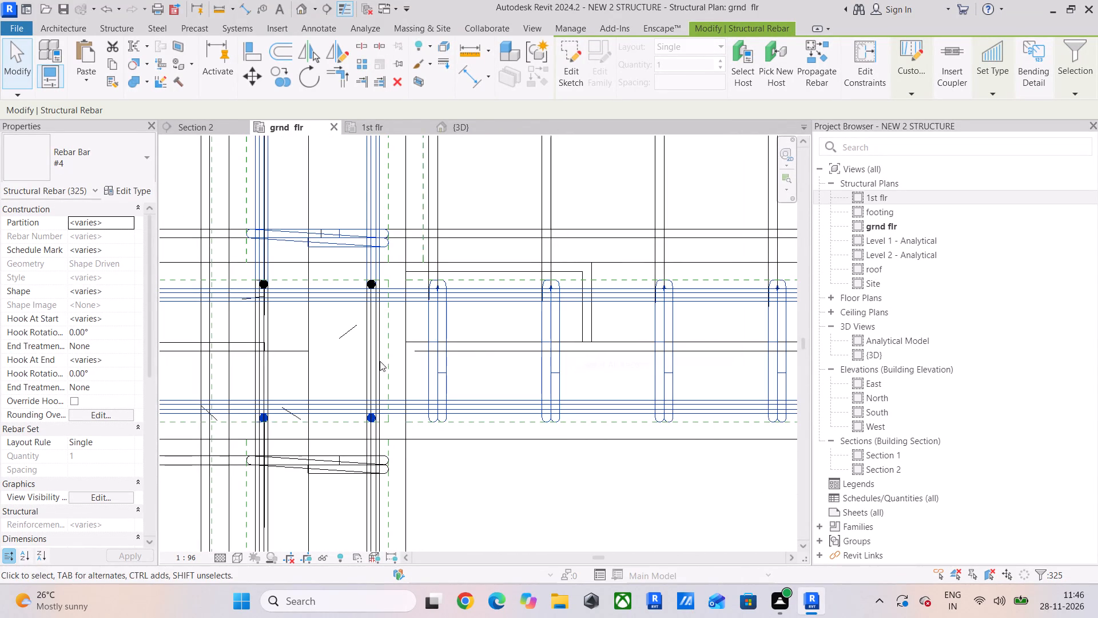
Add all rebar hosted in the grid B north-south beam directly south of grid 6.
{"action": "left_click", "coordinate": [347, 468], "text": "ctrl"}
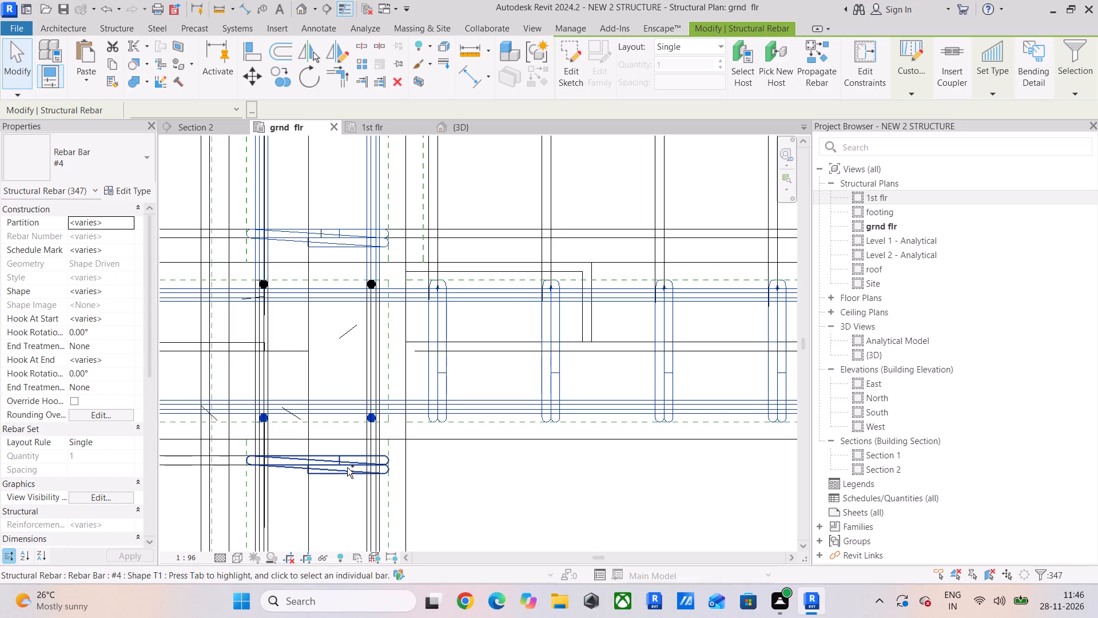
{"action": "right_click", "coordinate": [347, 468]}
{"action": "left_click", "coordinate": [448, 370]}
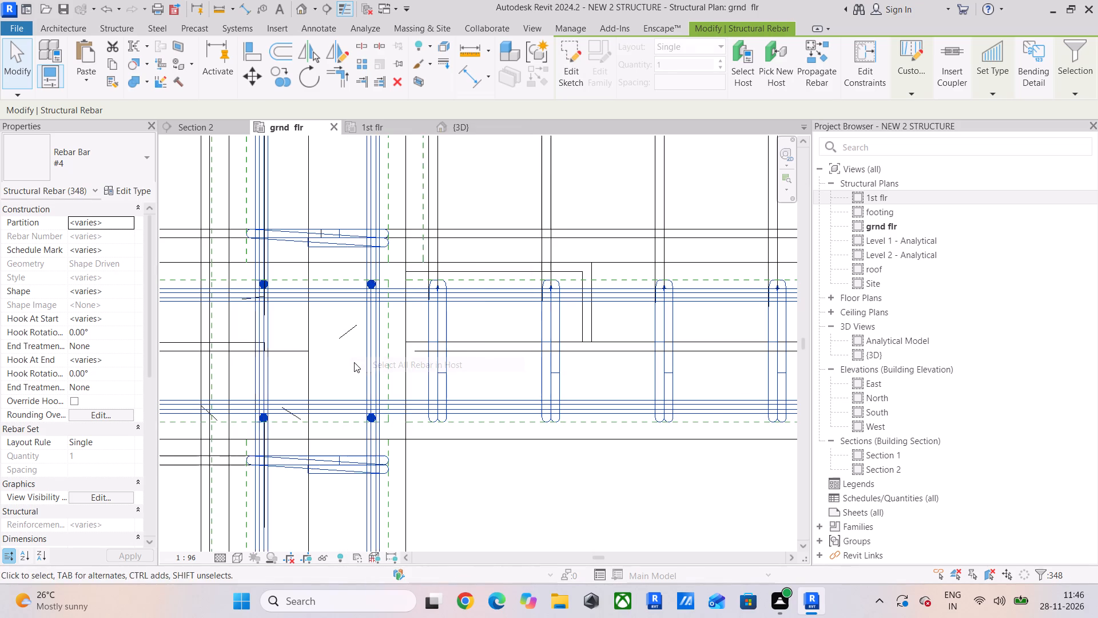
Extend the selection with all rebar hosted in the west bay cross beam on grid 5.
{"action": "scroll", "coordinate": [354, 362], "scroll_direction": "down", "scroll_amount": 12}
{"action": "middle_click_drag", "start_coordinate": [354, 362], "coordinate": [616, 319]}
{"action": "scroll", "coordinate": [455, 326], "scroll_direction": "down", "scroll_amount": 4}
{"action": "middle_click_drag", "start_coordinate": [463, 352], "coordinate": [484, 384]}
{"action": "scroll", "coordinate": [355, 319], "scroll_direction": "up", "scroll_amount": 12}
{"action": "left_click", "coordinate": [382, 303], "text": "ctrl"}
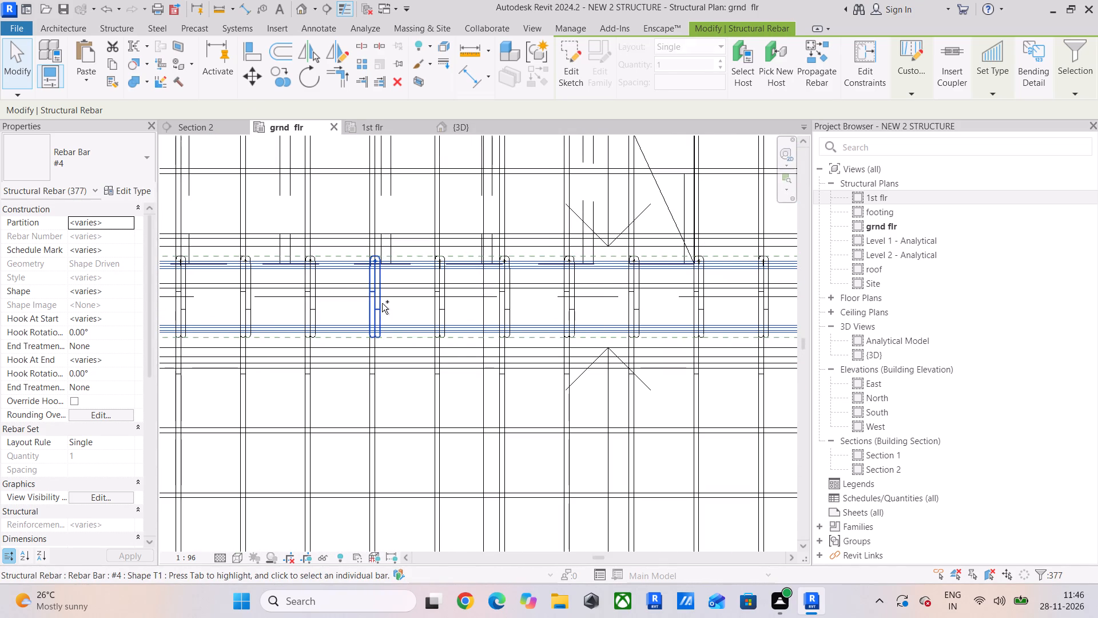
{"action": "right_click", "coordinate": [382, 303]}
{"action": "left_click", "coordinate": [462, 363]}
Add all rebar hosted in the west edge beam on grid A between grids 5 and 7.
{"action": "scroll", "coordinate": [314, 322], "scroll_direction": "down", "scroll_amount": 9}
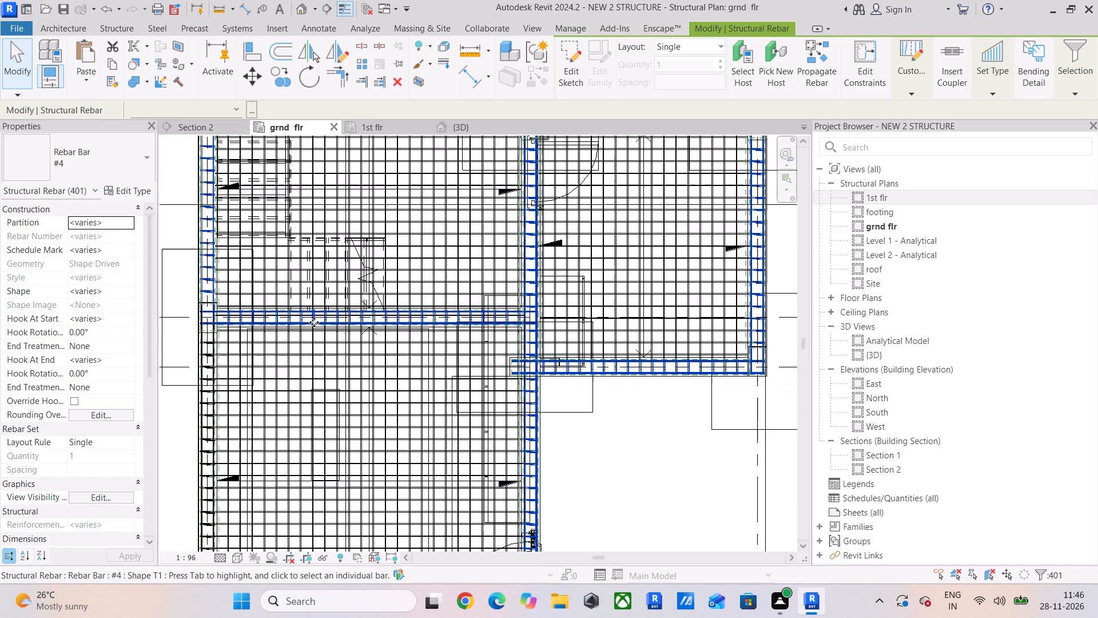
{"action": "scroll", "coordinate": [314, 322], "scroll_direction": "down", "scroll_amount": 6}
{"action": "middle_click_drag", "start_coordinate": [319, 328], "coordinate": [402, 294]}
{"action": "scroll", "coordinate": [337, 309], "scroll_direction": "up", "scroll_amount": 12}
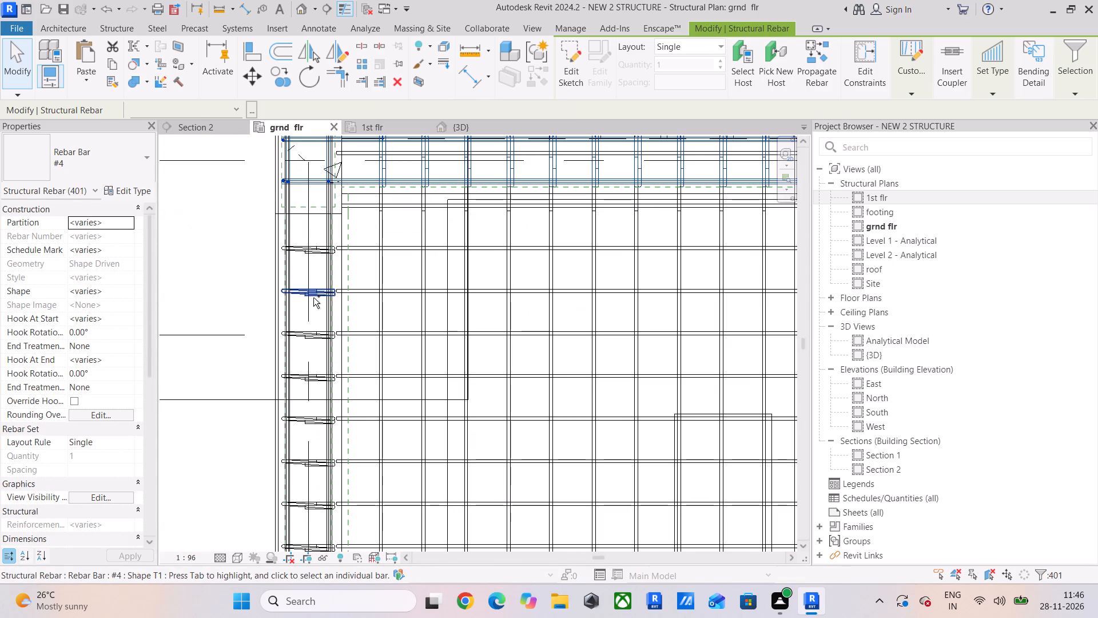
{"action": "left_click", "coordinate": [313, 298], "text": "ctrl"}
{"action": "right_click", "coordinate": [313, 298]}
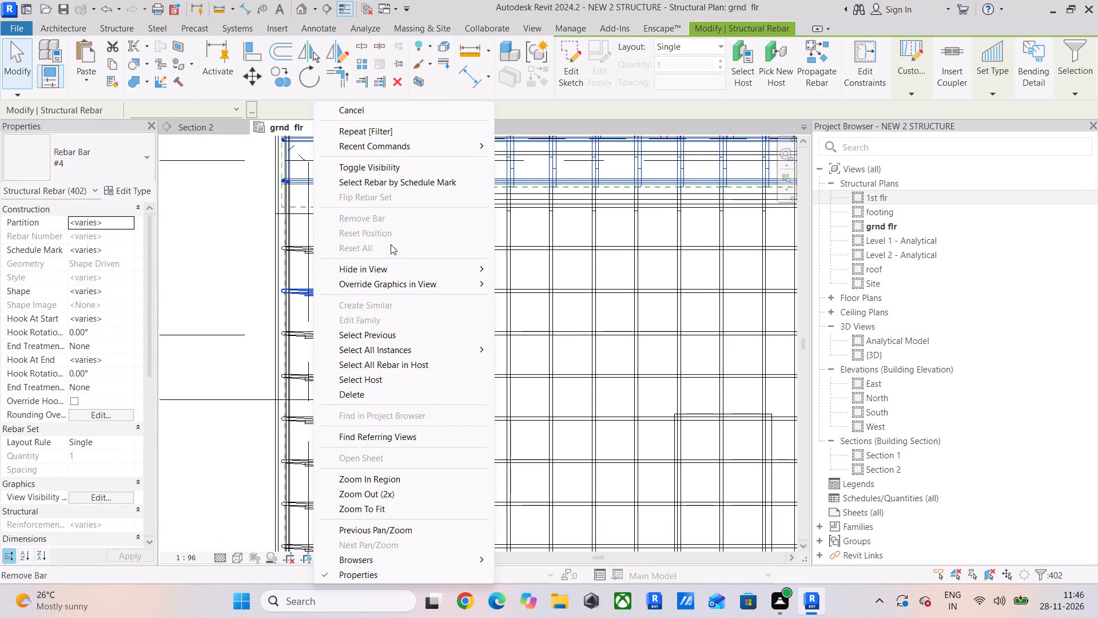
{"action": "left_click", "coordinate": [386, 363]}
Extend the selection with all rebar hosted in the west bay's south edge beam on grid 7.
{"action": "scroll", "coordinate": [289, 384], "scroll_direction": "down", "scroll_amount": 10}
{"action": "middle_click_drag", "start_coordinate": [512, 448], "coordinate": [401, 172]}
{"action": "scroll", "coordinate": [343, 338], "scroll_direction": "up", "scroll_amount": 6}
{"action": "scroll", "coordinate": [275, 423], "scroll_direction": "up", "scroll_amount": 6}
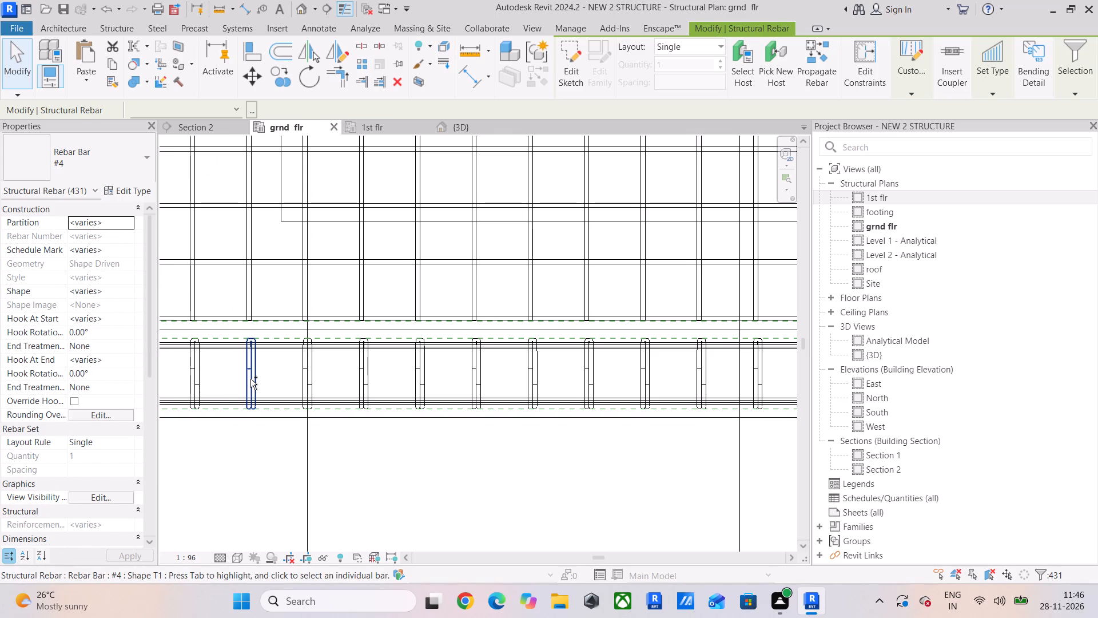
{"action": "left_click", "coordinate": [250, 379], "text": "ctrl"}
{"action": "right_click", "coordinate": [250, 379]}
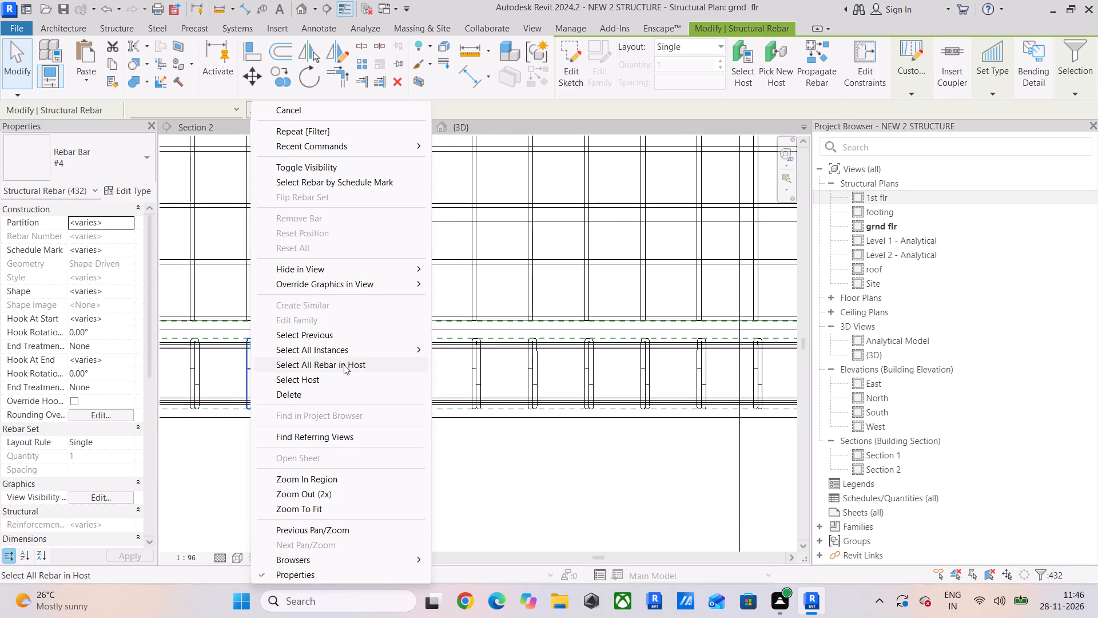
{"action": "left_click", "coordinate": [344, 365]}
Copy the selected reinforcement to the clipboard and paste it aligned to the 1st flr level.
{"action": "scroll", "coordinate": [344, 365], "scroll_direction": "down", "scroll_amount": 19}
{"action": "middle_click_drag", "start_coordinate": [552, 362], "coordinate": [519, 481]}
{"action": "triple_click", "coordinate": [116, 62]}
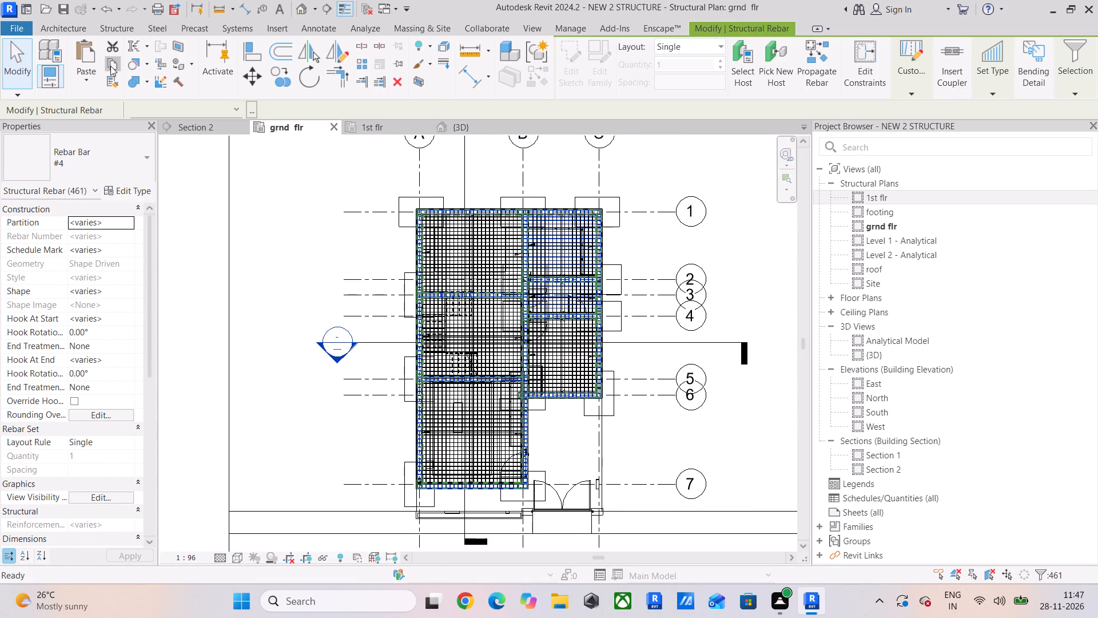
{"action": "left_click", "coordinate": [94, 69]}
{"action": "left_click", "coordinate": [149, 128]}
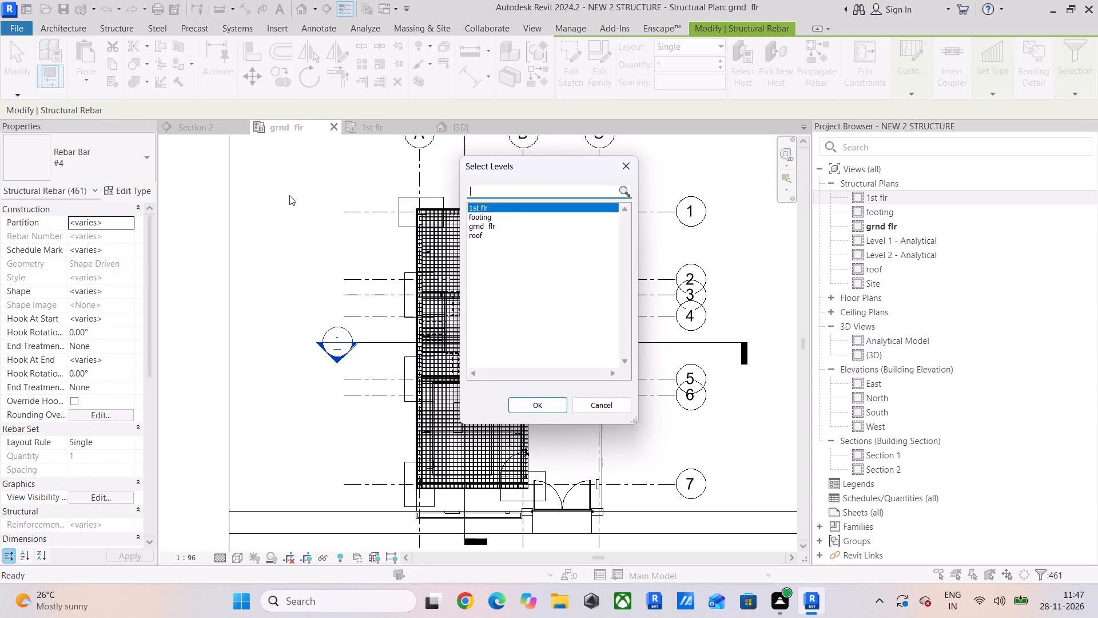
{"action": "left_click", "coordinate": [524, 407]}
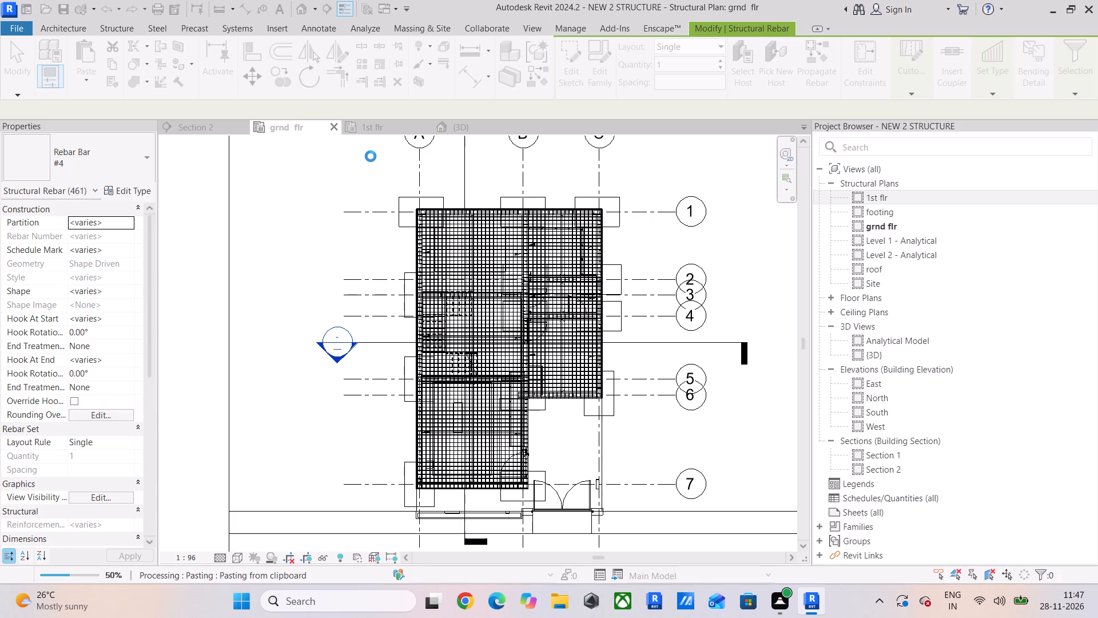
Open the 1st flr plan, examine the pasted reinforcement around the east bay cross beams, and clear the selection.
{"action": "left_click", "coordinate": [392, 126]}
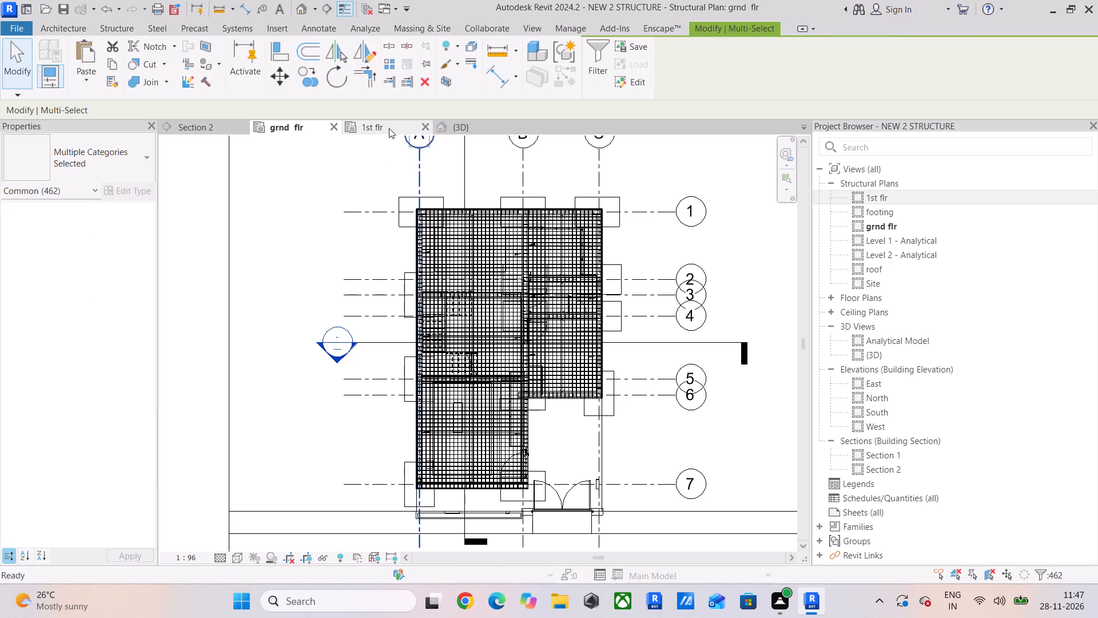
{"action": "scroll", "coordinate": [347, 243], "scroll_direction": "down", "scroll_amount": 10}
{"action": "middle_click_drag", "start_coordinate": [367, 259], "coordinate": [340, 310]}
{"action": "scroll", "coordinate": [370, 265], "scroll_direction": "up", "scroll_amount": 4}
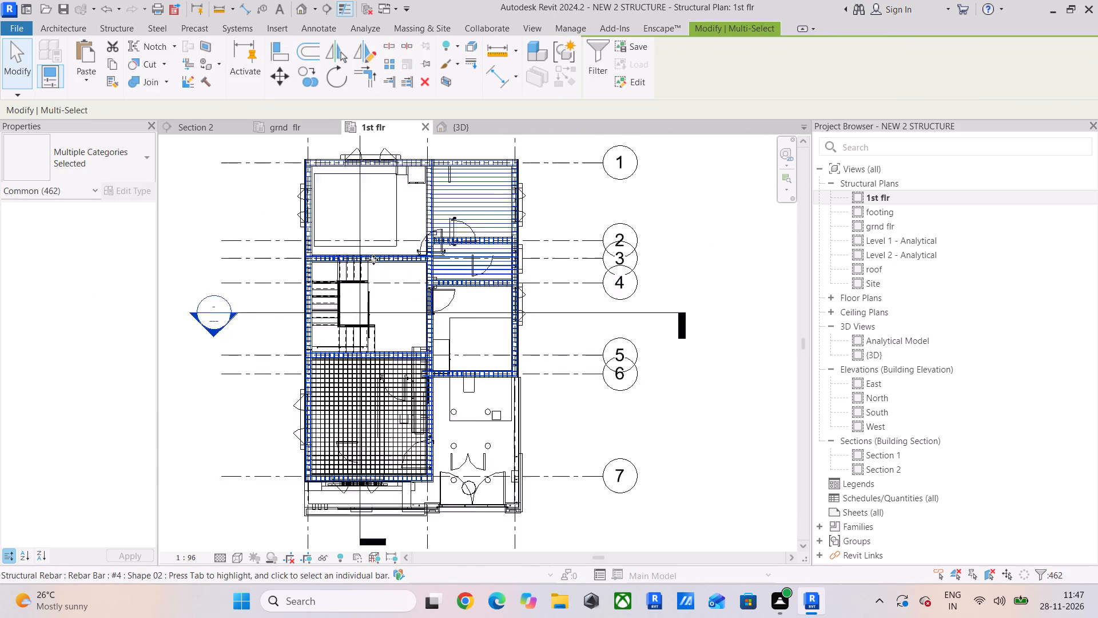
{"action": "scroll", "coordinate": [373, 260], "scroll_direction": "up", "scroll_amount": 15}
{"action": "scroll", "coordinate": [473, 281], "scroll_direction": "down", "scroll_amount": 5}
{"action": "middle_click_drag", "start_coordinate": [469, 287], "coordinate": [437, 342]}
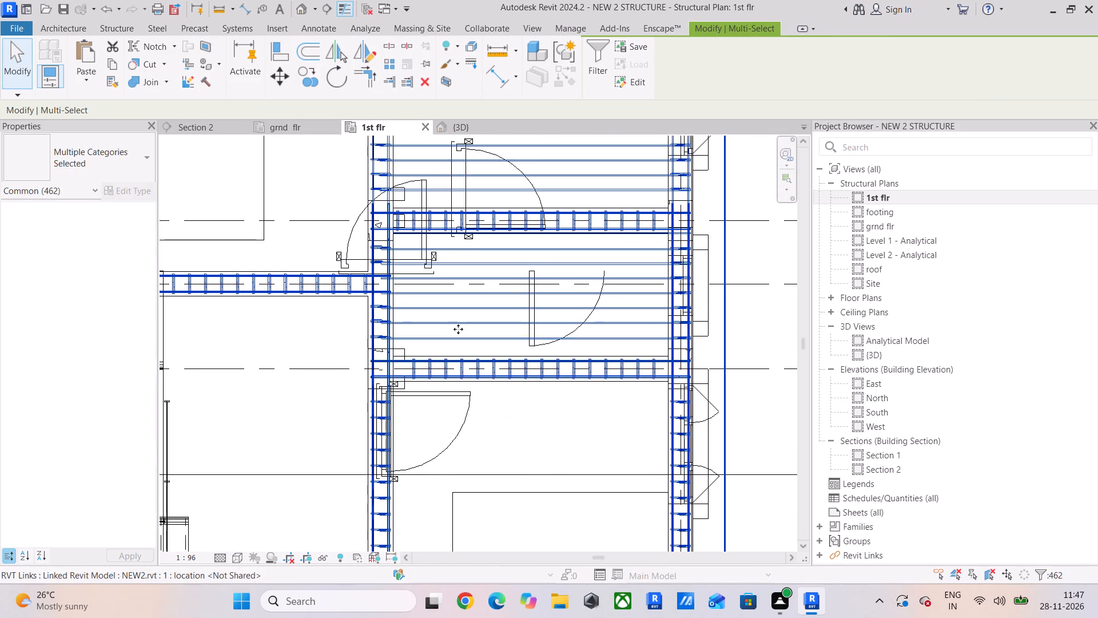
{"action": "middle_click_drag", "start_coordinate": [457, 328], "coordinate": [383, 402]}
{"action": "scroll", "coordinate": [386, 388], "scroll_direction": "up", "scroll_amount": 2}
{"action": "key", "text": "Escape"}
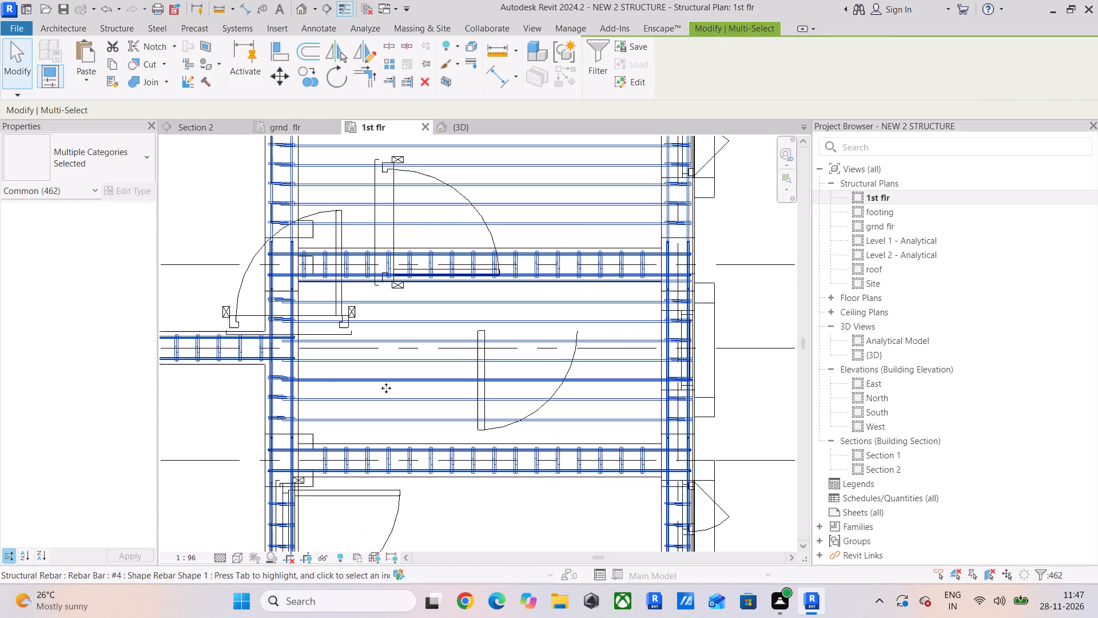
Delete the pasted east-west #4 slab bars in the east bay north of grid 4, leaving the captured grid out of the selection.
{"action": "left_click_drag", "start_coordinate": [406, 430], "coordinate": [396, 338]}
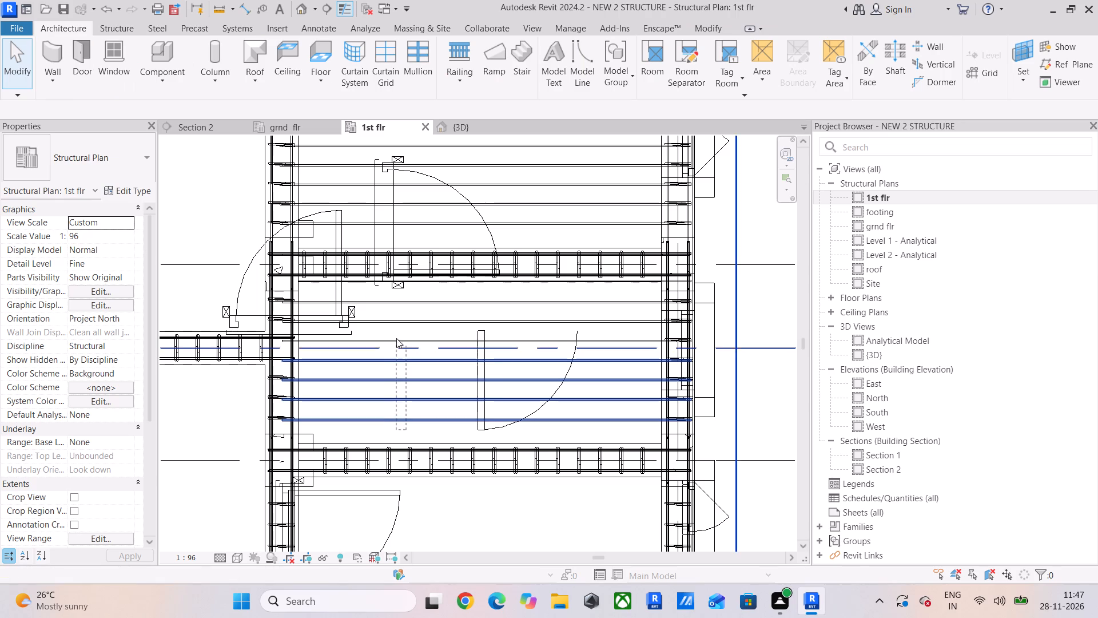
{"action": "left_click_drag", "start_coordinate": [396, 338], "coordinate": [403, 294]}
{"action": "middle_click_drag", "start_coordinate": [403, 296], "coordinate": [381, 461]}
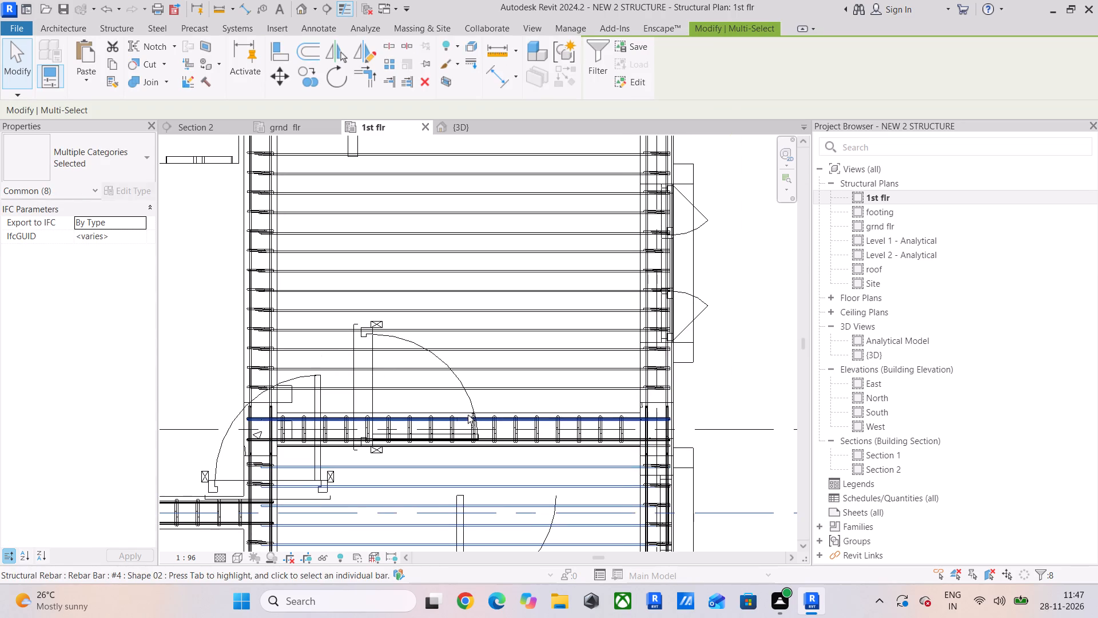
{"action": "left_click_drag", "start_coordinate": [518, 397], "coordinate": [493, 145], "text": "ctrl"}
{"action": "middle_click_drag", "start_coordinate": [494, 152], "coordinate": [487, 192]}
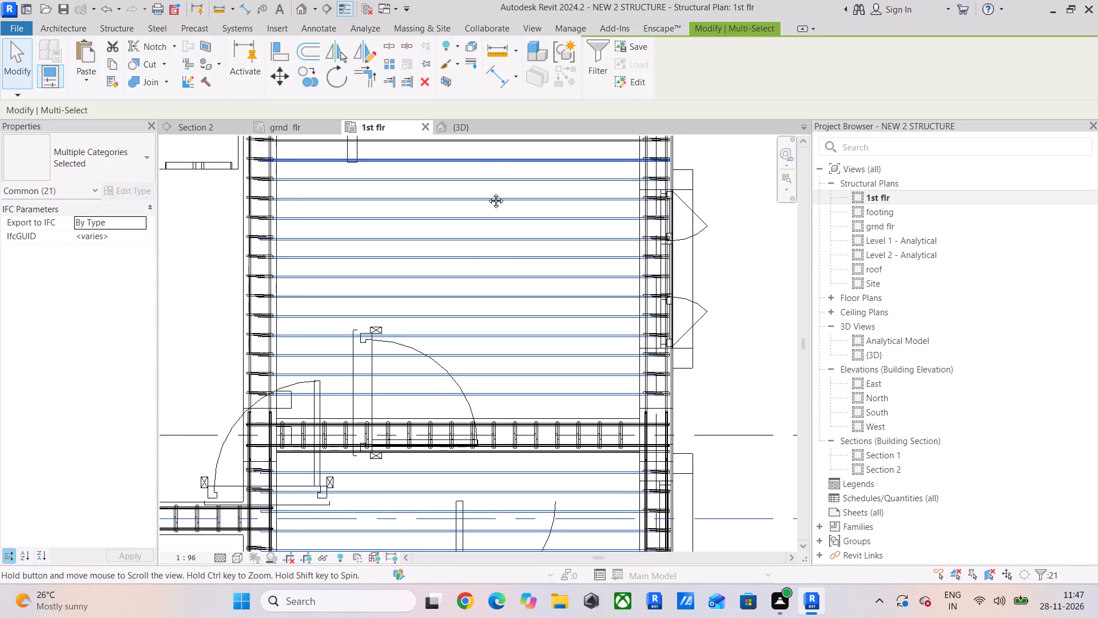
{"action": "middle_click_drag", "start_coordinate": [487, 192], "coordinate": [482, 276]}
{"action": "left_click_drag", "start_coordinate": [502, 270], "coordinate": [460, 222], "text": "ctrl"}
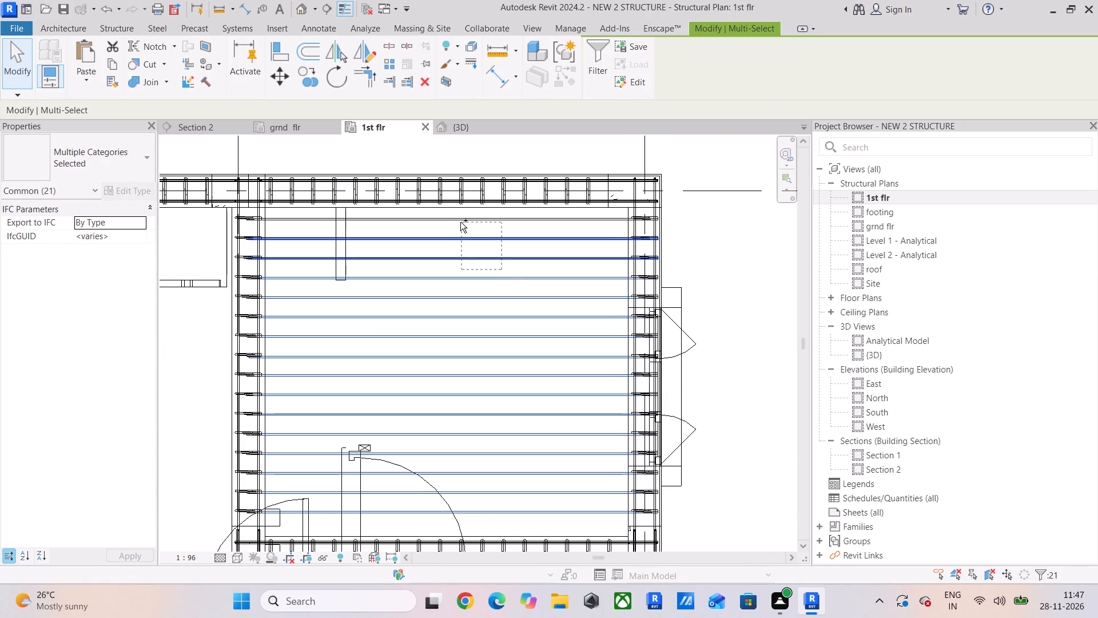
{"action": "left_click_drag", "start_coordinate": [460, 222], "coordinate": [463, 214], "text": "ctrl"}
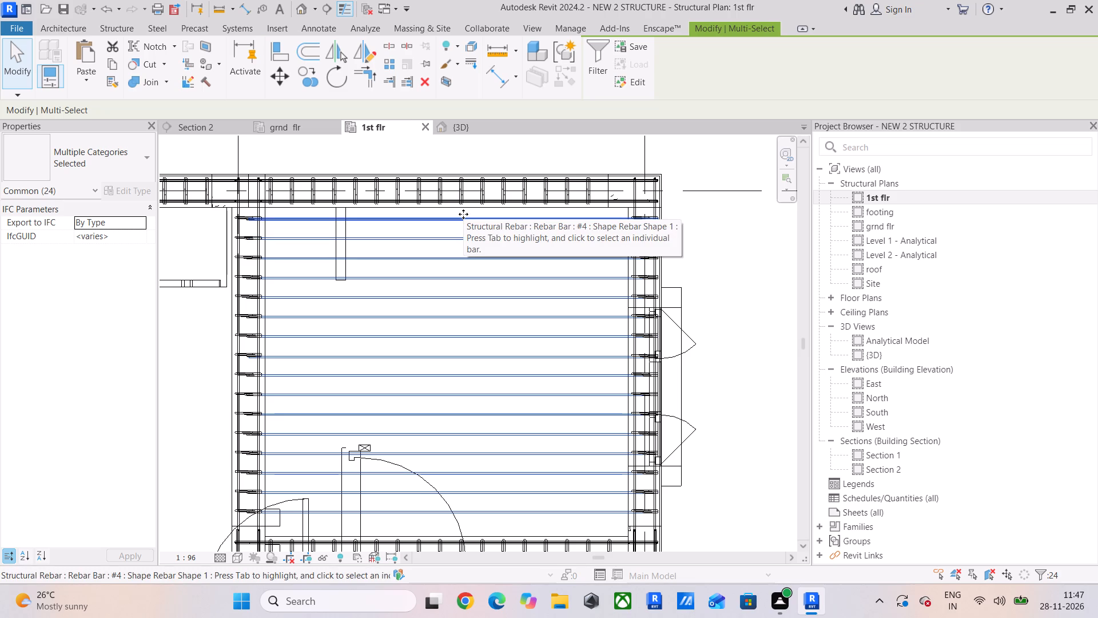
{"action": "key", "text": "Home"}
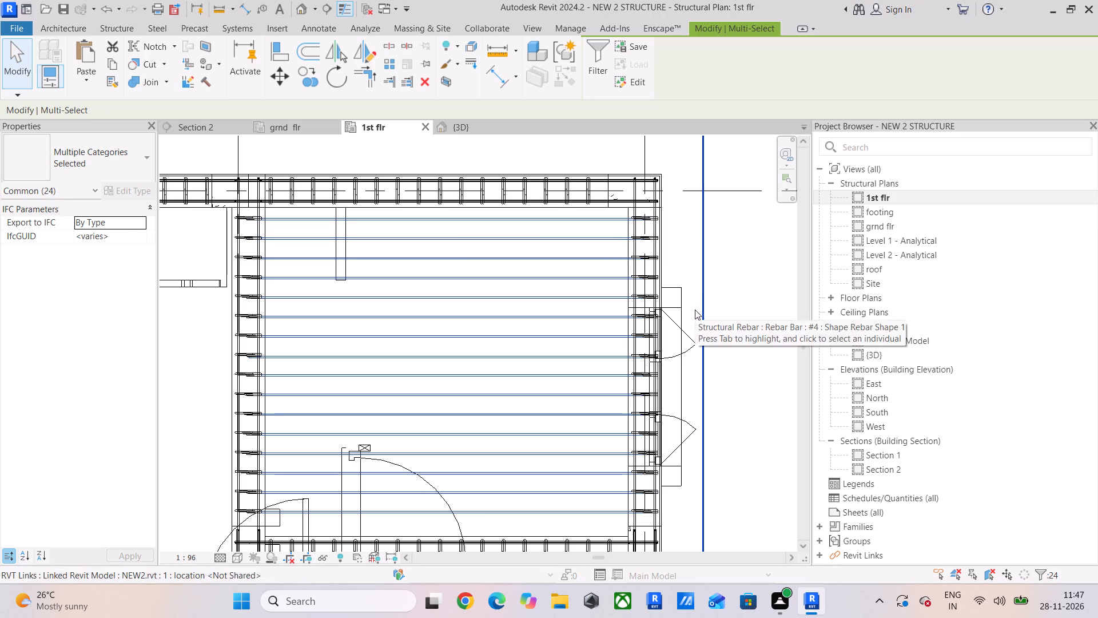
{"action": "left_click", "coordinate": [603, 67]}
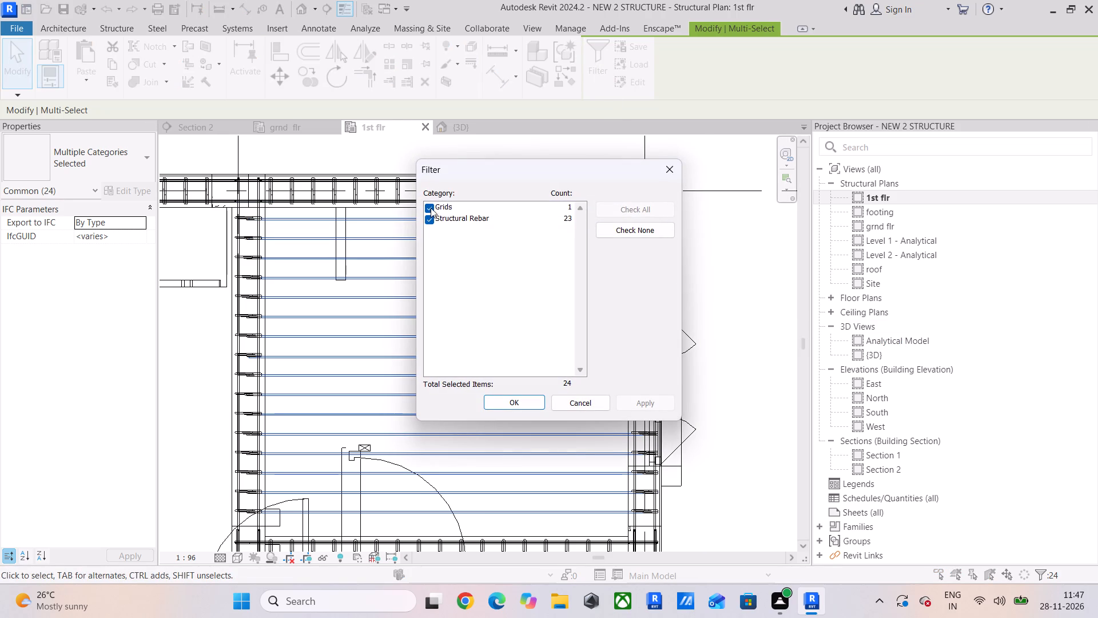
{"action": "left_click", "coordinate": [430, 205]}
{"action": "left_click", "coordinate": [512, 403]}
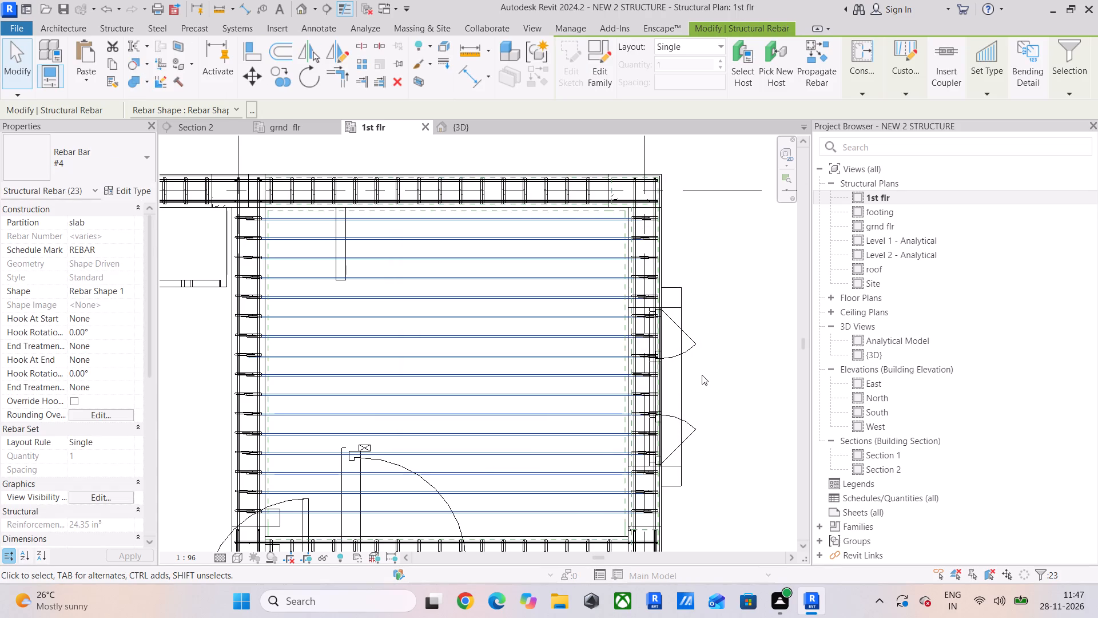
{"action": "key", "text": "Delete"}
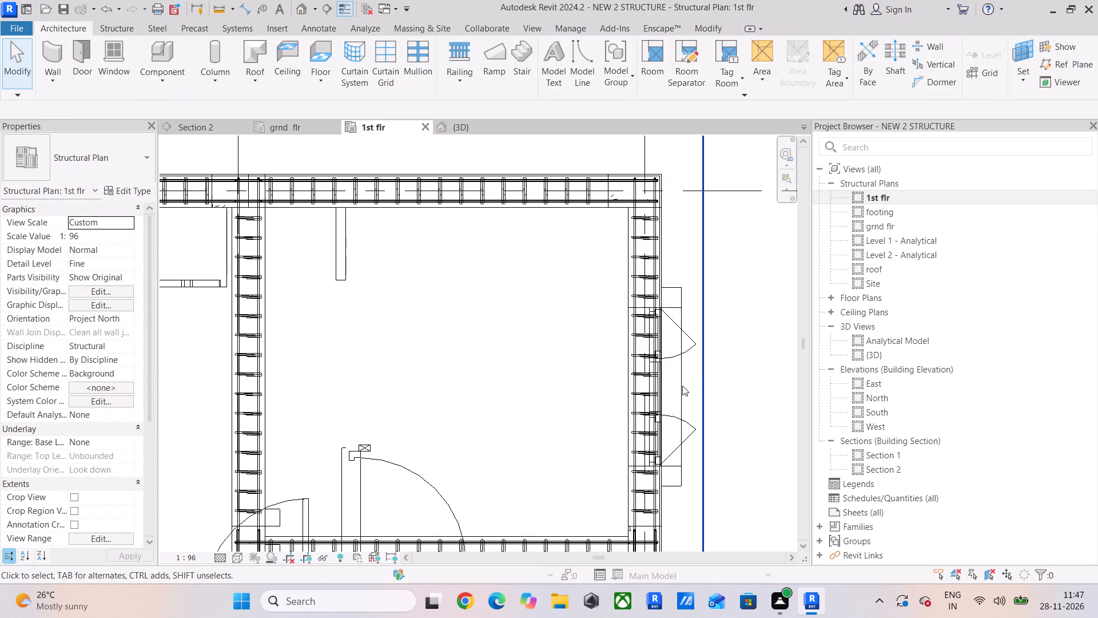
Temporarily hide the linked model NEW2.rvt in the 1st flr plan.
{"action": "left_click", "coordinate": [682, 386]}
{"action": "type", "text": "hh"}
Examine the 1st flr plan bay by bay to check which slabs have mesh rebar and which have only beam rebar.
{"action": "scroll", "coordinate": [453, 410], "scroll_direction": "down", "scroll_amount": 3}
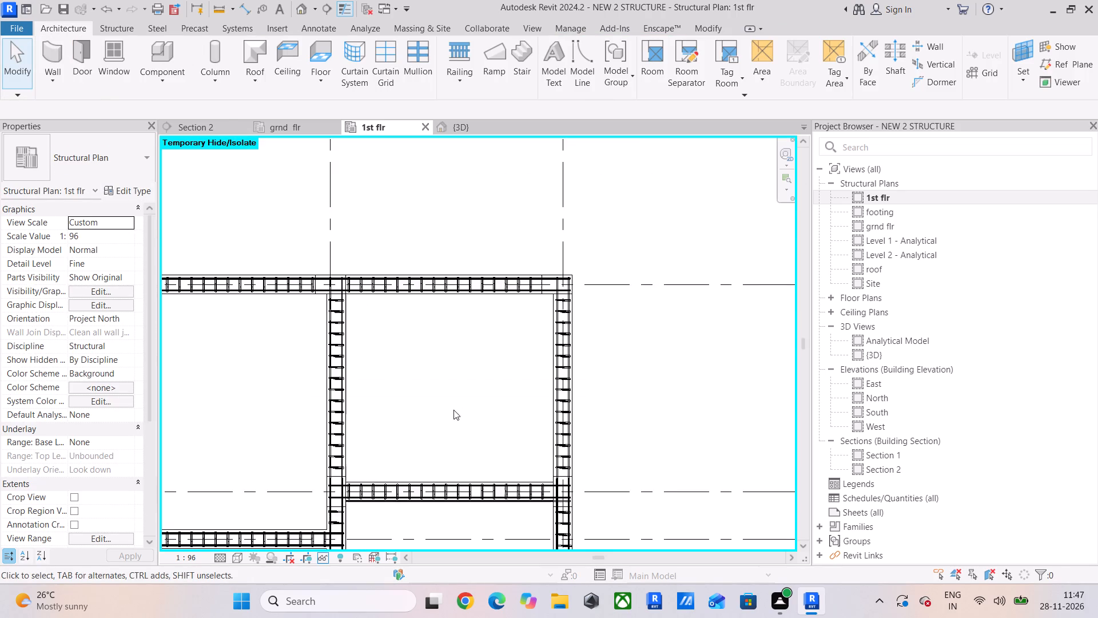
{"action": "scroll", "coordinate": [453, 410], "scroll_direction": "down", "scroll_amount": 5}
{"action": "middle_click_drag", "start_coordinate": [453, 410], "coordinate": [555, 288]}
{"action": "scroll", "coordinate": [507, 382], "scroll_direction": "down", "scroll_amount": 3}
{"action": "middle_click_drag", "start_coordinate": [507, 383], "coordinate": [457, 226]}
{"action": "scroll", "coordinate": [377, 390], "scroll_direction": "up", "scroll_amount": 6}
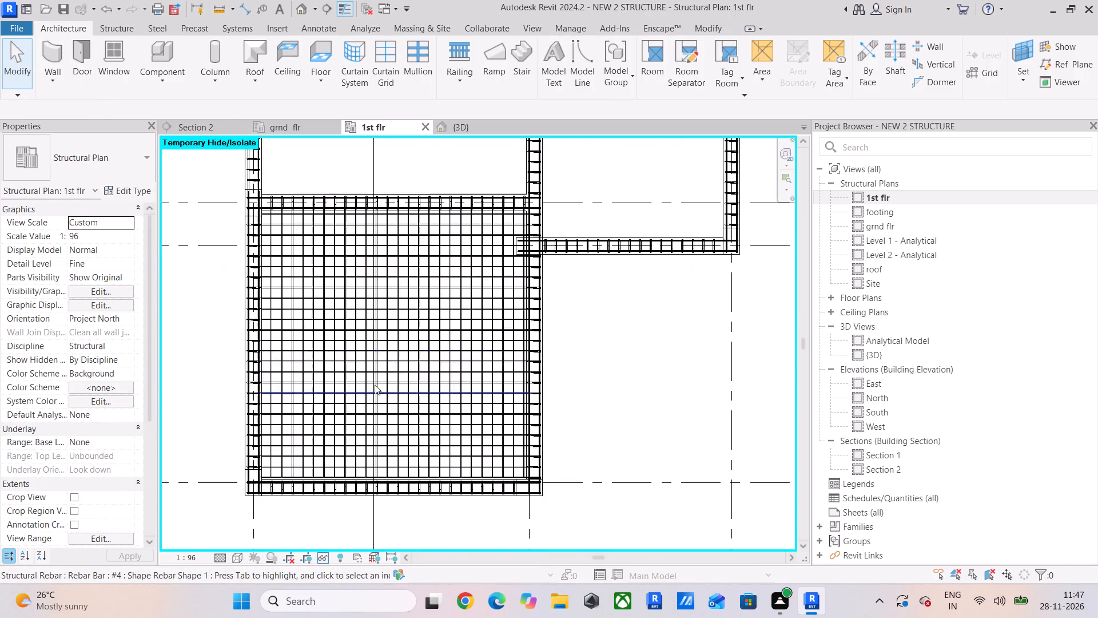
{"action": "scroll", "coordinate": [336, 244], "scroll_direction": "up", "scroll_amount": 6}
{"action": "scroll", "coordinate": [335, 244], "scroll_direction": "down", "scroll_amount": 6}
{"action": "middle_click_drag", "start_coordinate": [347, 259], "coordinate": [359, 319]}
{"action": "scroll", "coordinate": [236, 272], "scroll_direction": "up", "scroll_amount": 5}
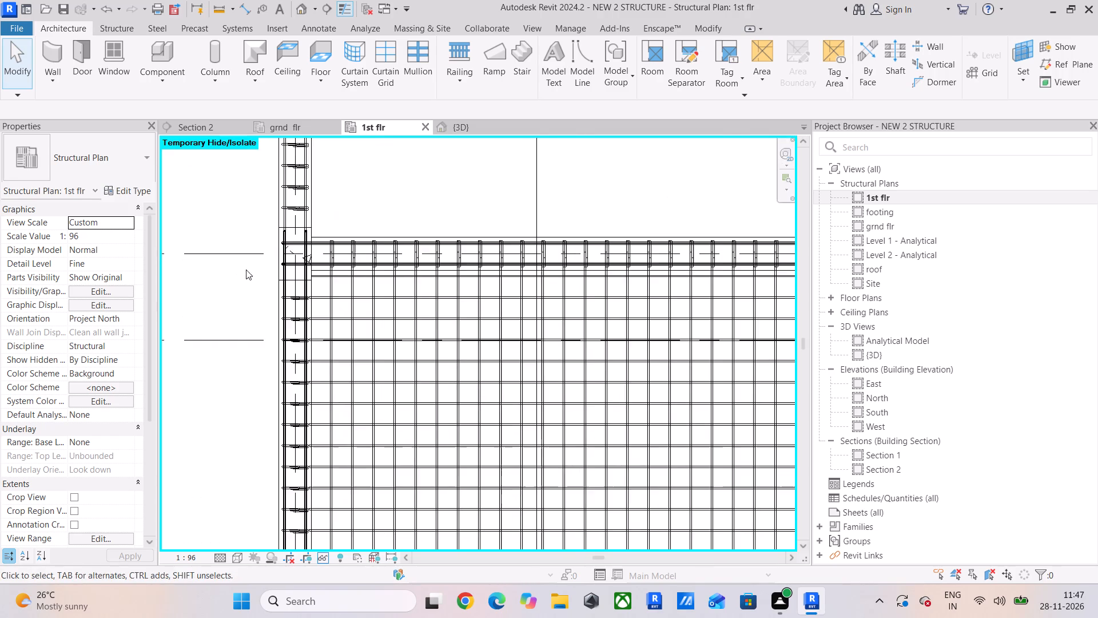
{"action": "scroll", "coordinate": [359, 266], "scroll_direction": "down", "scroll_amount": 8}
In the grnd flr plan, filter a selection down to the linked model NEW2.rvt and hide it temporarily.
{"action": "left_click", "coordinate": [302, 125]}
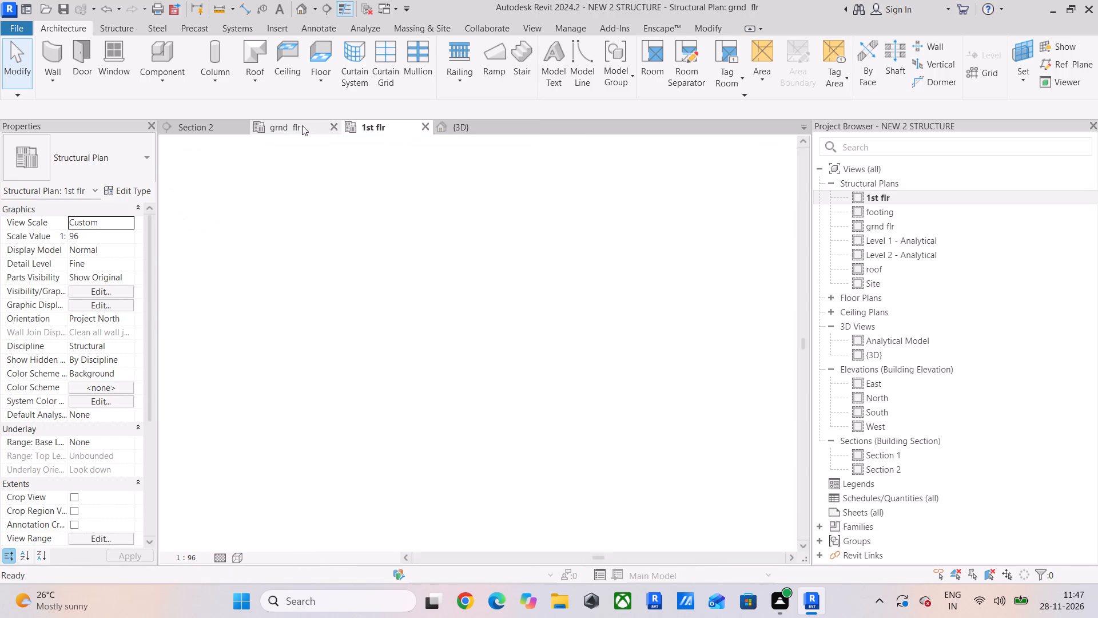
{"action": "scroll", "coordinate": [444, 382], "scroll_direction": "up", "scroll_amount": 6}
{"action": "scroll", "coordinate": [539, 367], "scroll_direction": "up", "scroll_amount": 6}
{"action": "middle_click_drag", "start_coordinate": [631, 363], "coordinate": [425, 398]}
{"action": "scroll", "coordinate": [512, 375], "scroll_direction": "up", "scroll_amount": 6}
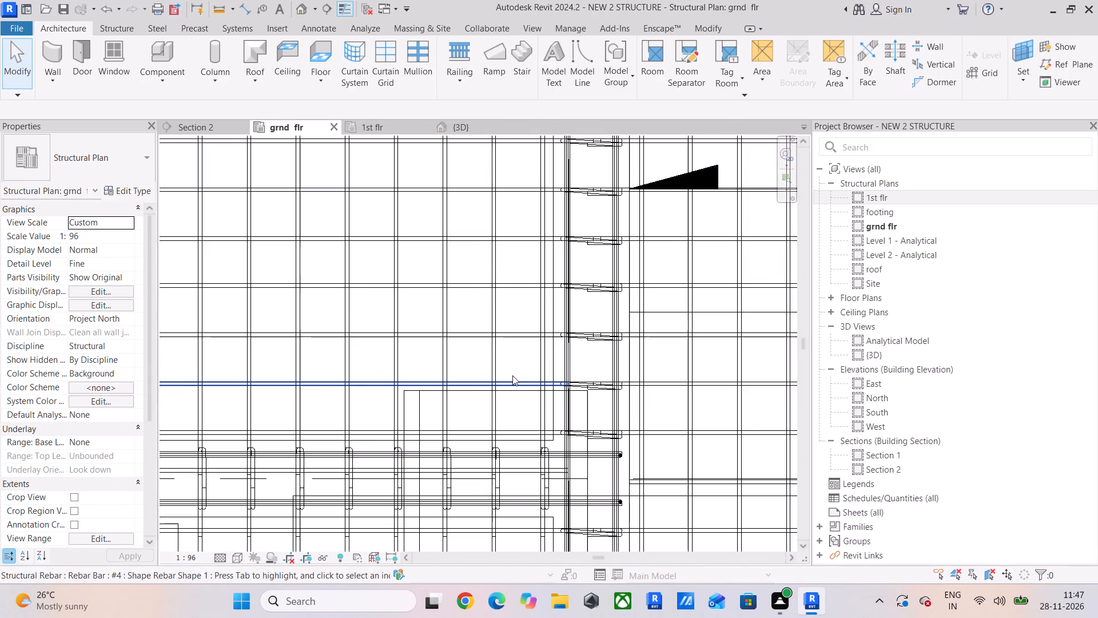
{"action": "scroll", "coordinate": [512, 400], "scroll_direction": "down", "scroll_amount": 3}
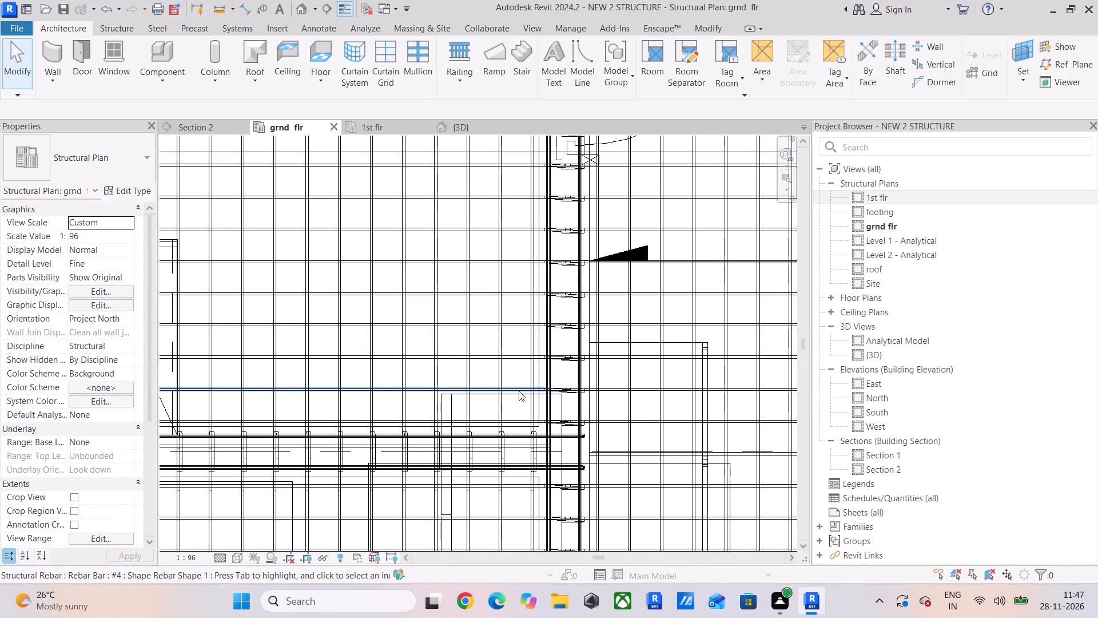
{"action": "scroll", "coordinate": [516, 396], "scroll_direction": "down", "scroll_amount": 10}
{"action": "middle_click_drag", "start_coordinate": [524, 395], "coordinate": [431, 304]}
{"action": "scroll", "coordinate": [479, 382], "scroll_direction": "down", "scroll_amount": 3}
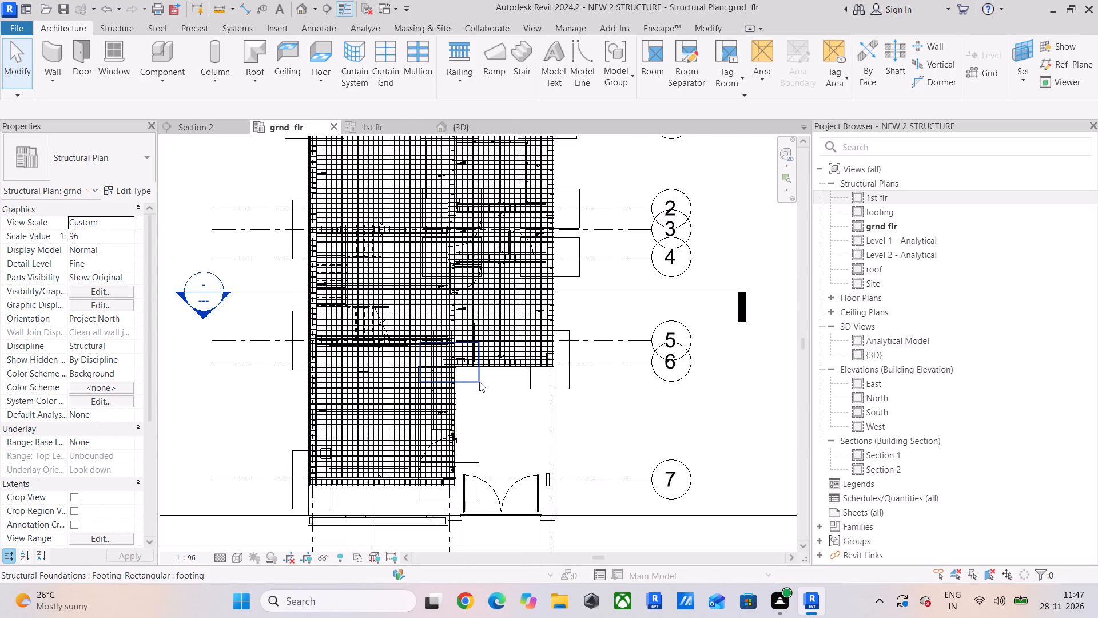
{"action": "middle_click_drag", "start_coordinate": [479, 382], "coordinate": [508, 438]}
{"action": "scroll", "coordinate": [349, 374], "scroll_direction": "up", "scroll_amount": 11}
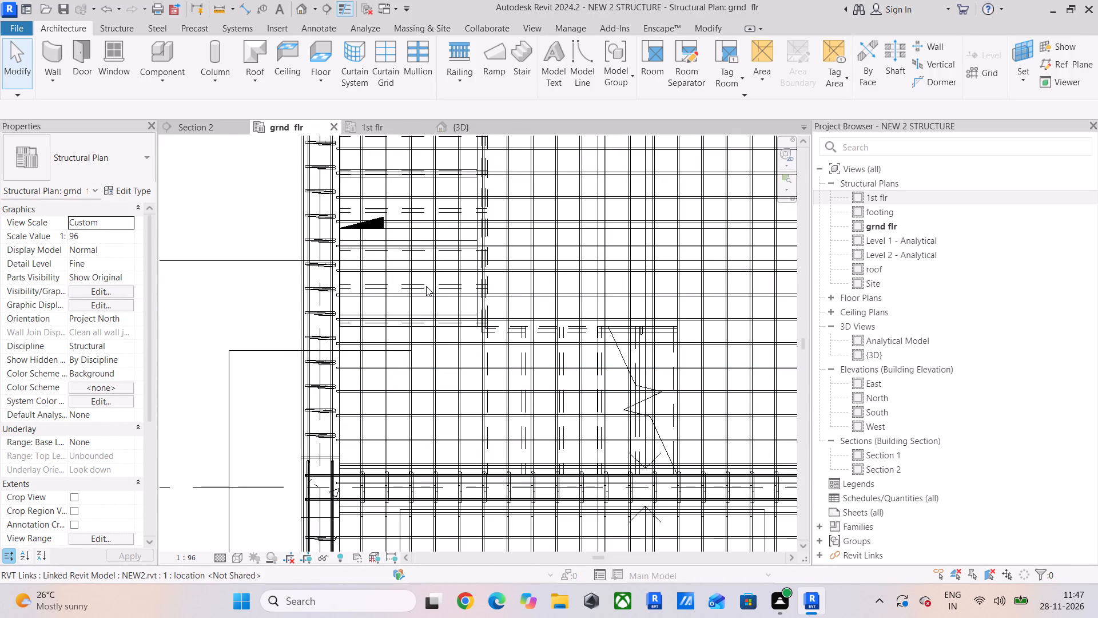
{"action": "scroll", "coordinate": [453, 287], "scroll_direction": "up", "scroll_amount": 5}
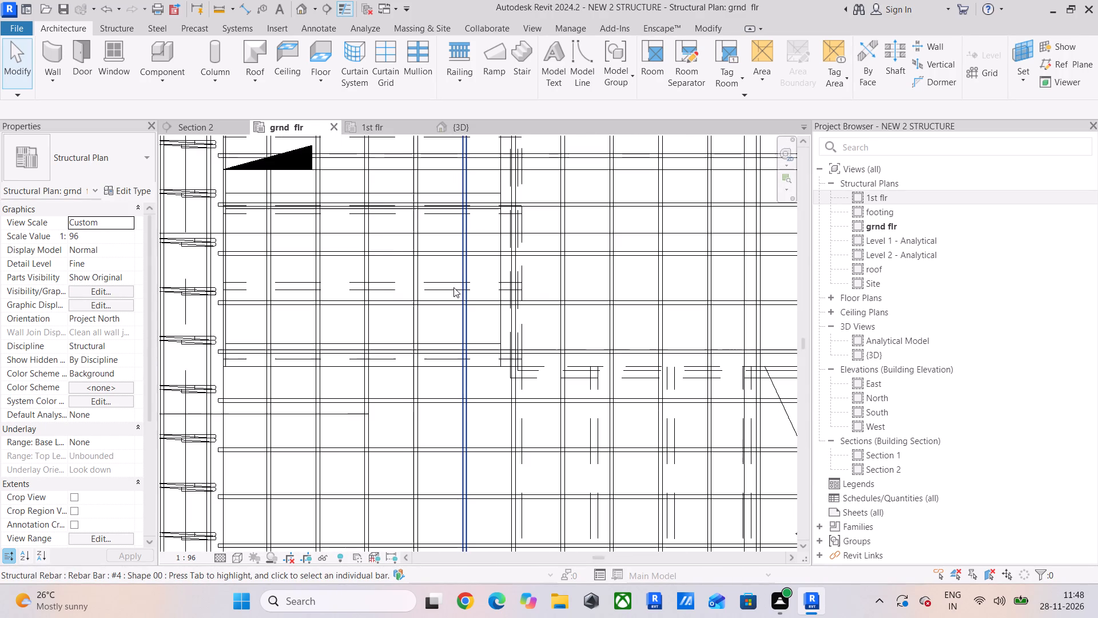
{"action": "left_click_drag", "start_coordinate": [538, 274], "coordinate": [389, 352]}
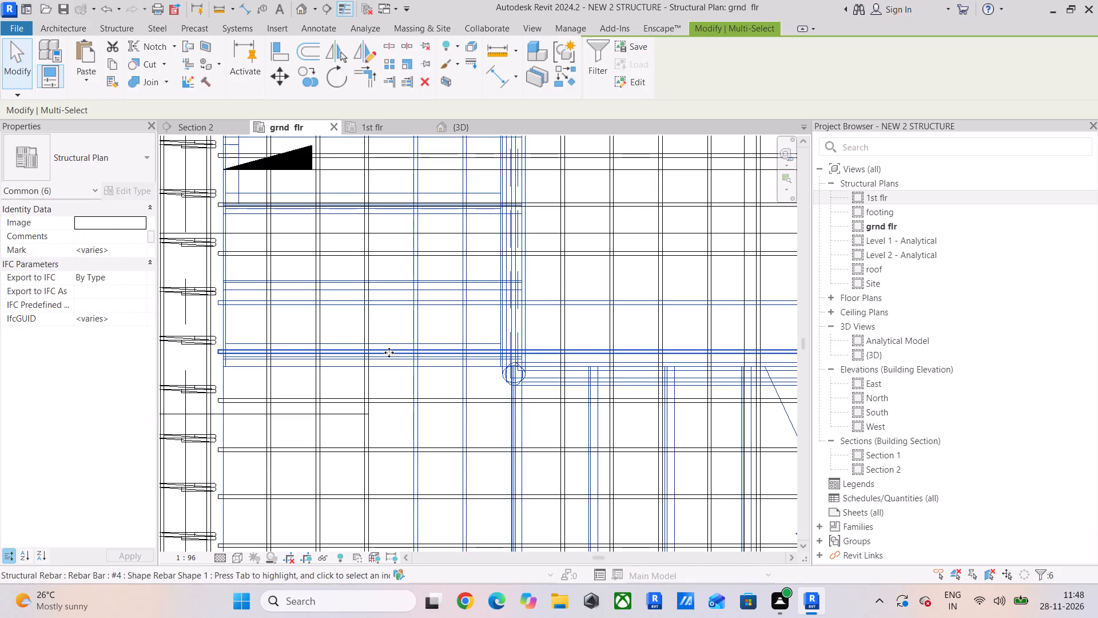
{"action": "left_click", "coordinate": [602, 81]}
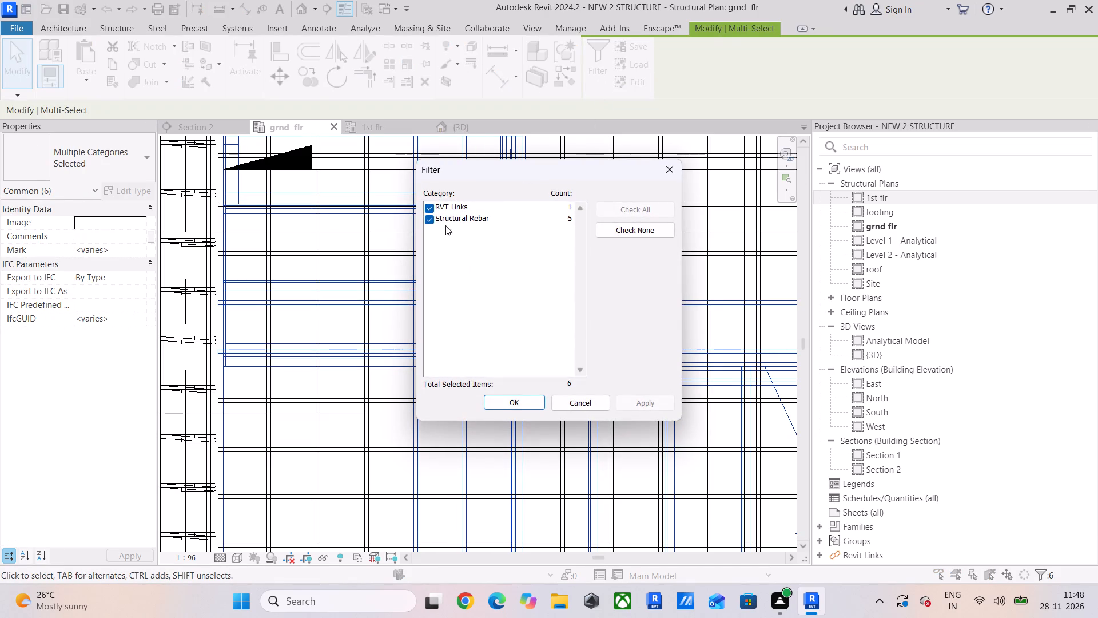
{"action": "left_click", "coordinate": [432, 217]}
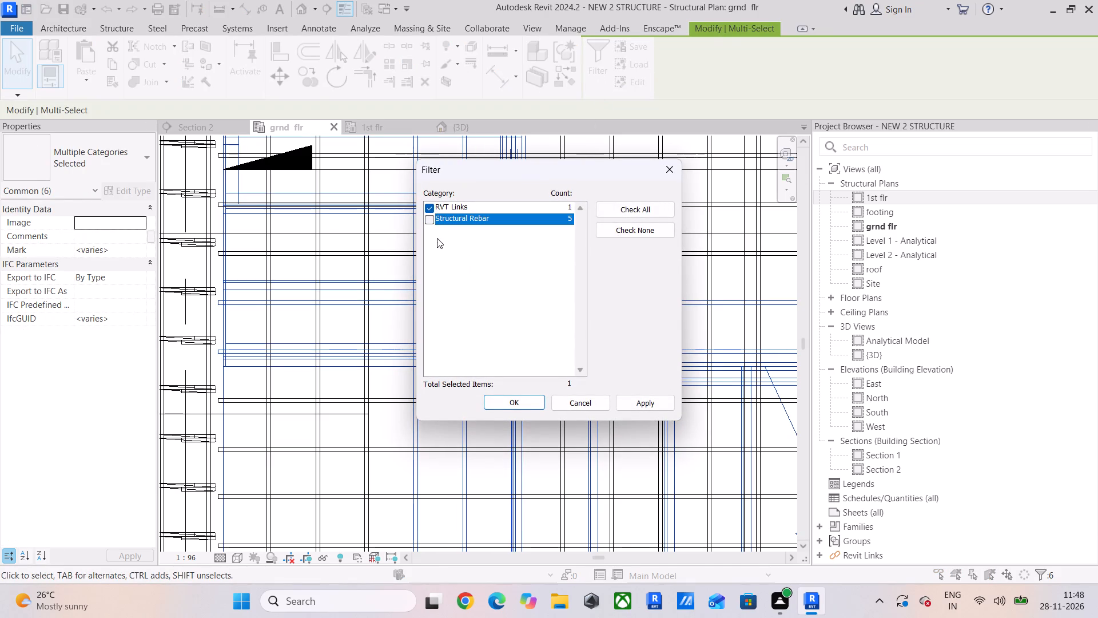
{"action": "left_click", "coordinate": [520, 402]}
{"action": "scroll", "coordinate": [520, 399], "scroll_direction": "down", "scroll_amount": 17}
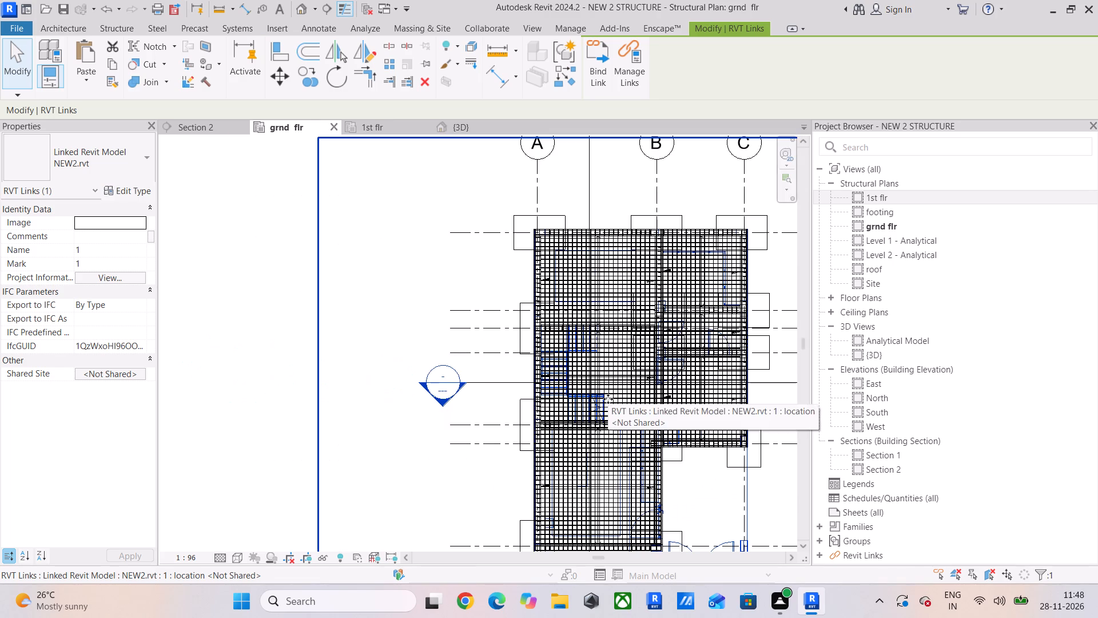
{"action": "type", "text": "hh"}
Select the north-south #4 slab bars across the west bay directly north of the grid 5 beam.
{"action": "middle_click_drag", "start_coordinate": [552, 411], "coordinate": [473, 411]}
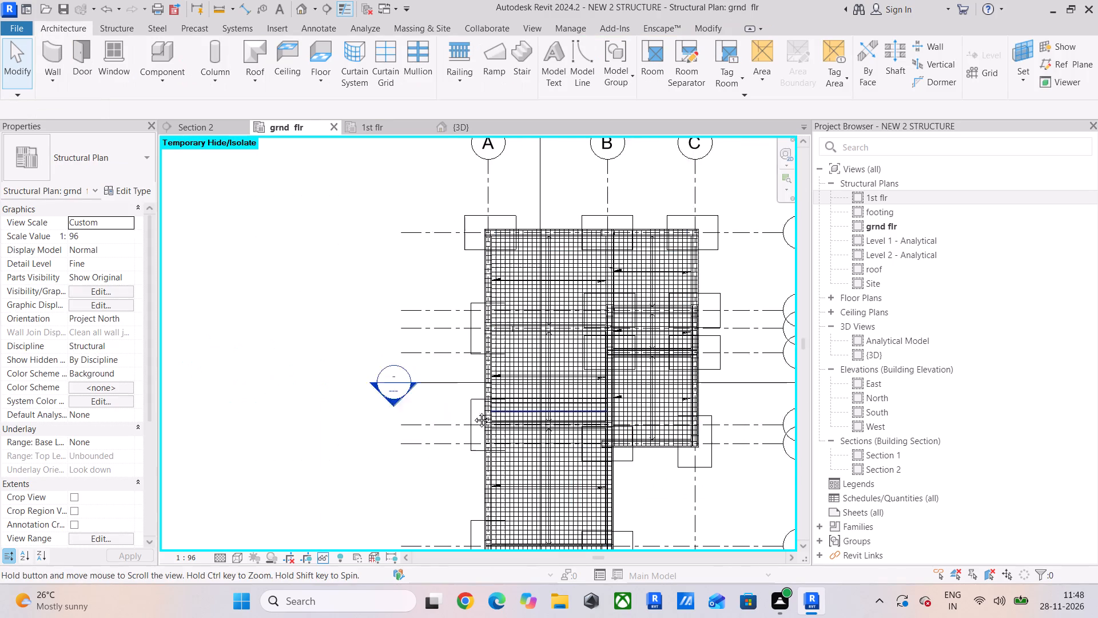
{"action": "middle_click_drag", "start_coordinate": [473, 411], "coordinate": [380, 395]}
{"action": "scroll", "coordinate": [393, 402], "scroll_direction": "up", "scroll_amount": 6}
{"action": "scroll", "coordinate": [426, 471], "scroll_direction": "up", "scroll_amount": 5}
{"action": "middle_click_drag", "start_coordinate": [426, 471], "coordinate": [378, 312]}
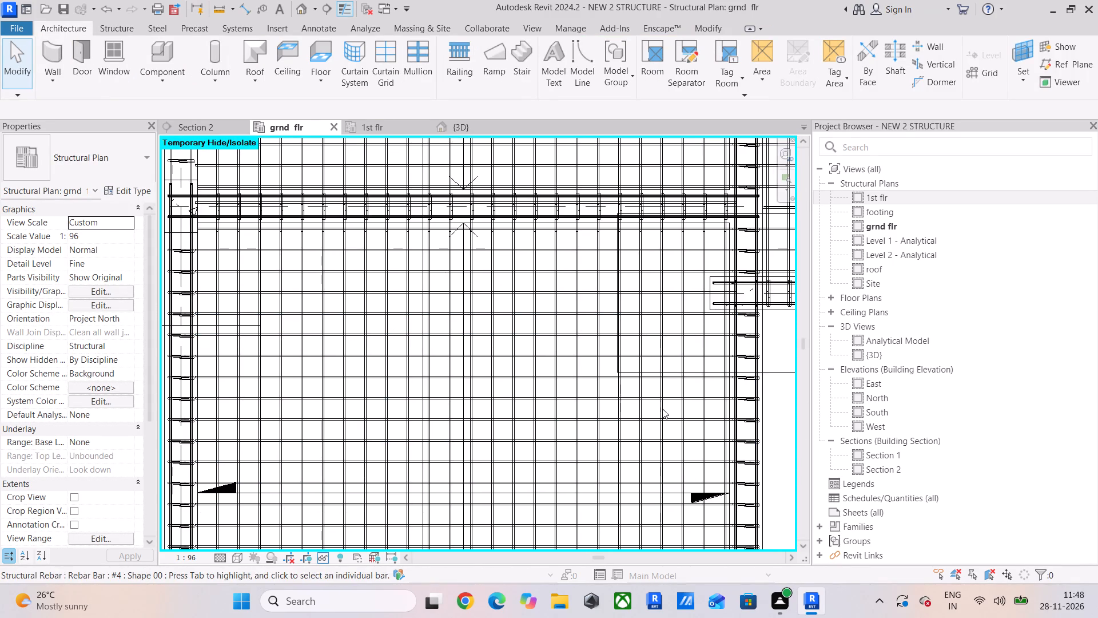
{"action": "scroll", "coordinate": [662, 409], "scroll_direction": "down", "scroll_amount": 5}
{"action": "middle_click_drag", "start_coordinate": [662, 406], "coordinate": [591, 525]}
{"action": "scroll", "coordinate": [649, 372], "scroll_direction": "up", "scroll_amount": 6}
{"action": "scroll", "coordinate": [555, 419], "scroll_direction": "up", "scroll_amount": 5}
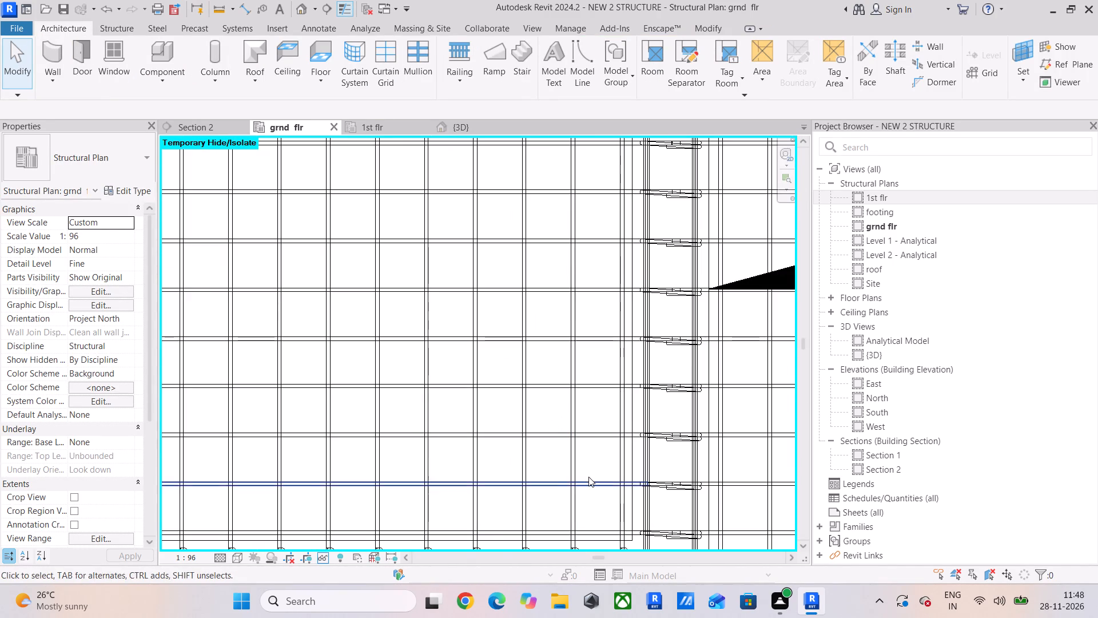
{"action": "scroll", "coordinate": [588, 477], "scroll_direction": "down", "scroll_amount": 3}
{"action": "middle_click_drag", "start_coordinate": [588, 476], "coordinate": [628, 405]}
{"action": "scroll", "coordinate": [623, 435], "scroll_direction": "up", "scroll_amount": 4}
{"action": "left_click", "coordinate": [665, 415]}
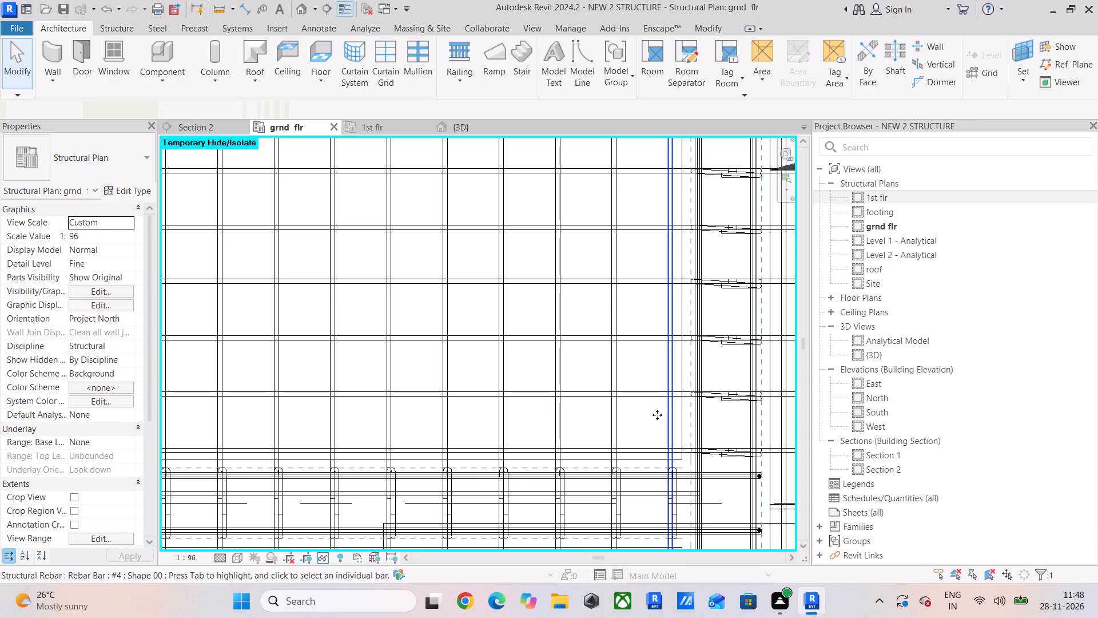
{"action": "left_click_drag", "start_coordinate": [644, 417], "coordinate": [184, 417], "text": "ctrl"}
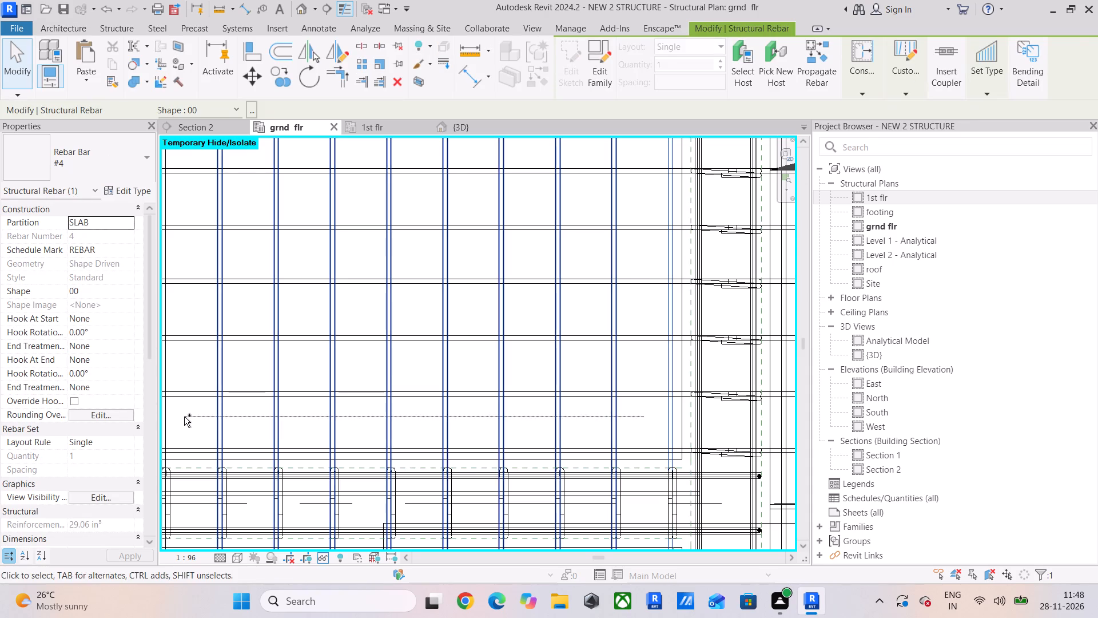
{"action": "middle_click_drag", "start_coordinate": [190, 417], "coordinate": [1001, 417]}
{"action": "scroll", "coordinate": [777, 422], "scroll_direction": "down", "scroll_amount": 4}
{"action": "middle_click_drag", "start_coordinate": [717, 419], "coordinate": [487, 390]}
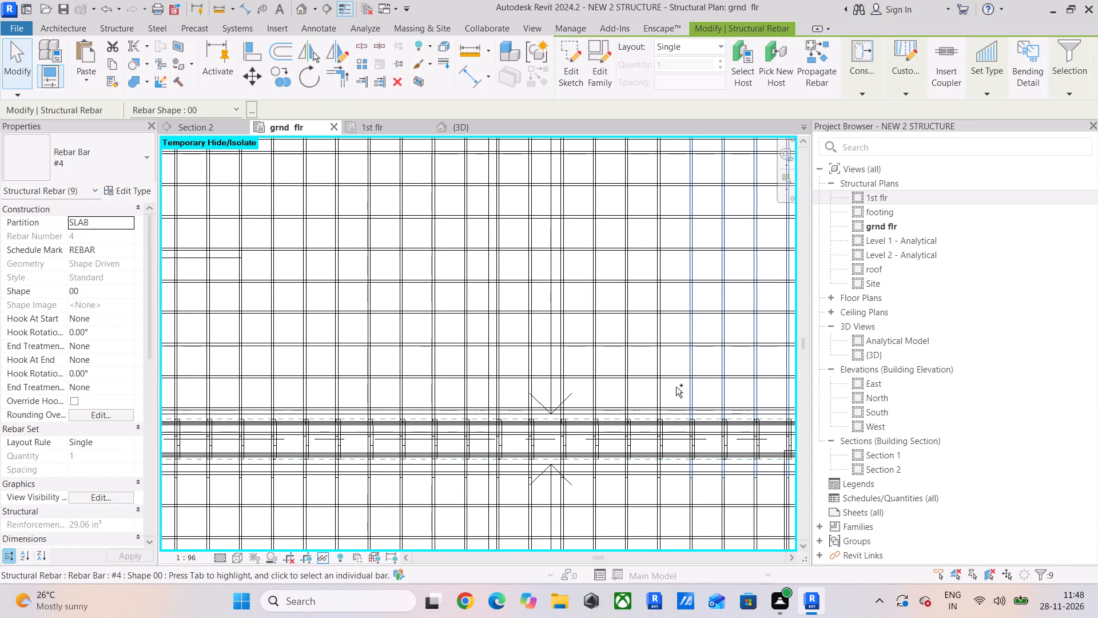
{"action": "left_click_drag", "start_coordinate": [676, 387], "coordinate": [166, 394], "text": "ctrl"}
Add the east-west #4 slab bars in the southern half of the west bay between grids 3 and 5 to the selection.
{"action": "middle_click_drag", "start_coordinate": [275, 409], "coordinate": [290, 411]}
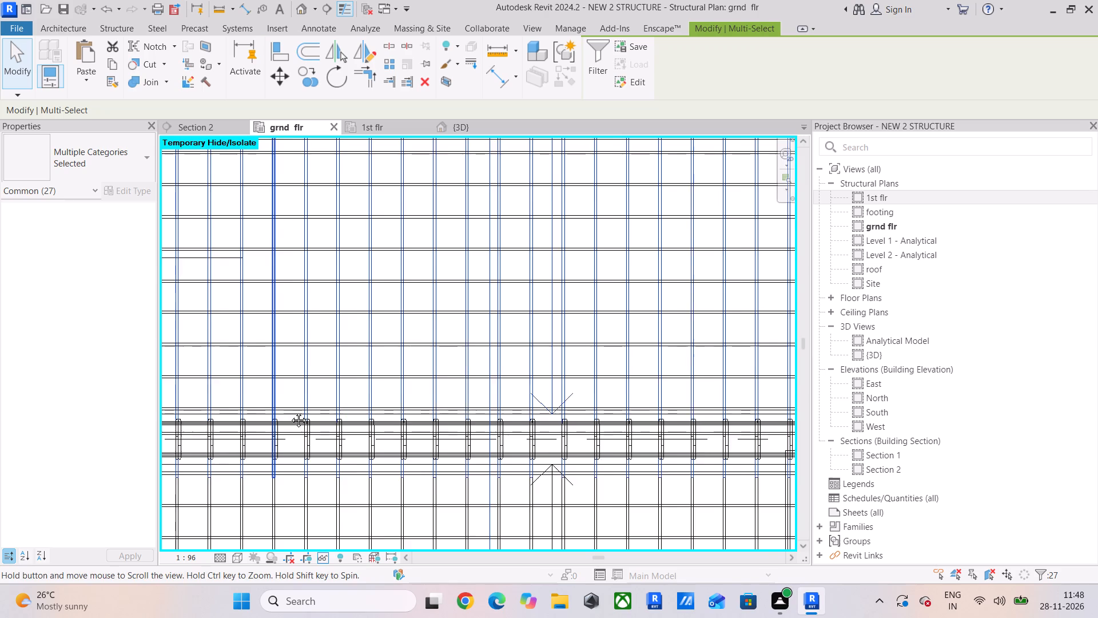
{"action": "middle_click_drag", "start_coordinate": [290, 411], "coordinate": [490, 421]}
{"action": "scroll", "coordinate": [388, 407], "scroll_direction": "up", "scroll_amount": 6}
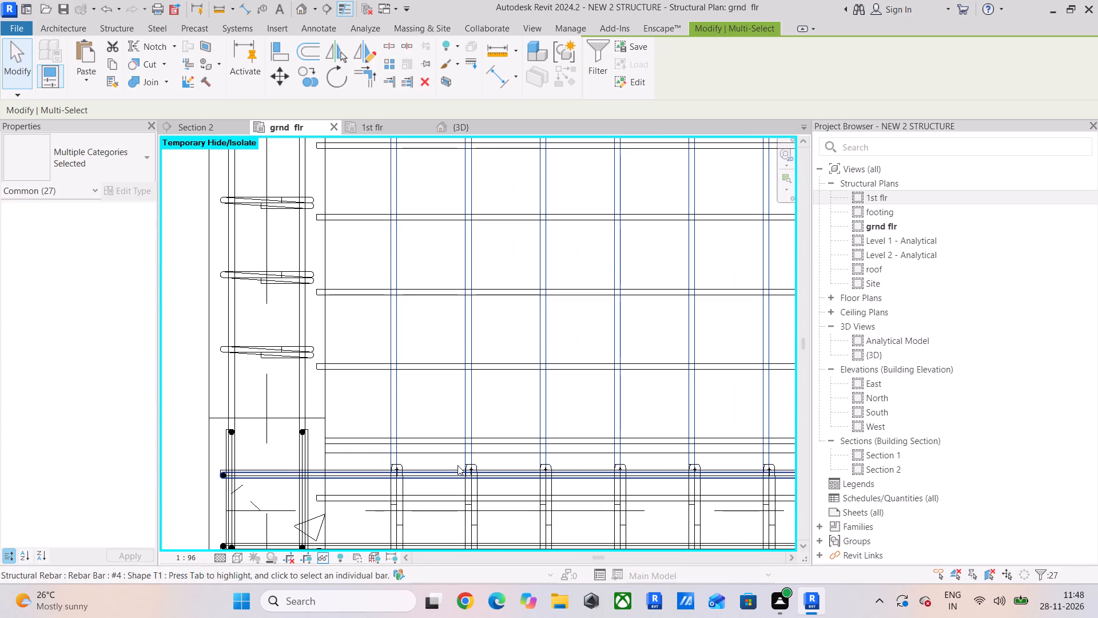
{"action": "left_click", "coordinate": [353, 437], "text": "ctrl"}
{"action": "left_click_drag", "start_coordinate": [357, 391], "coordinate": [354, 159], "text": "ctrl"}
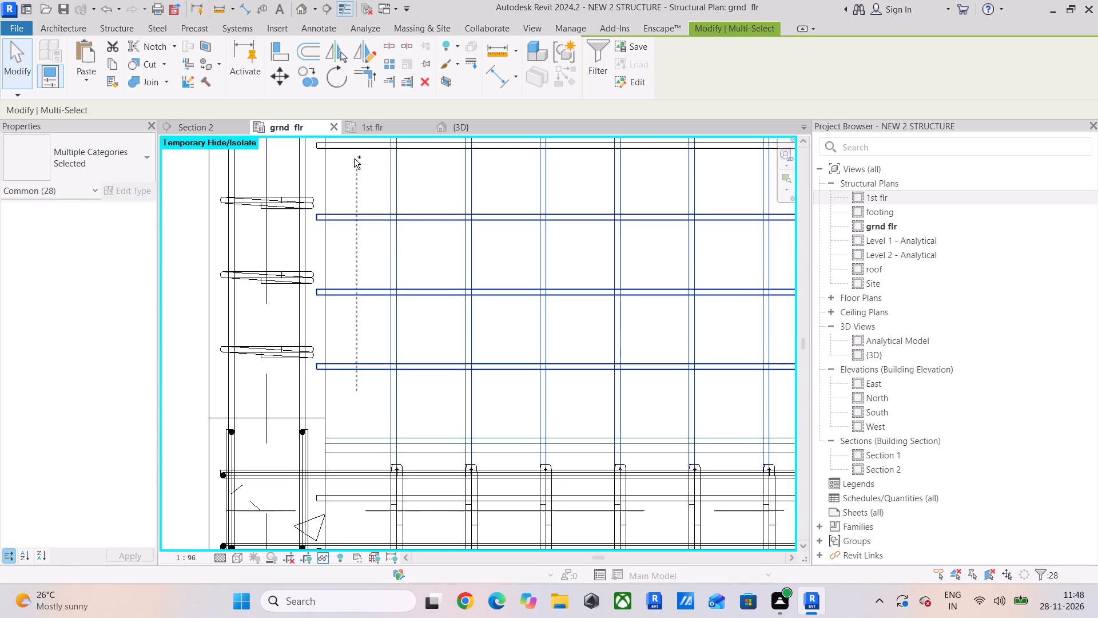
{"action": "left_click_drag", "start_coordinate": [354, 159], "coordinate": [348, 149], "text": "ctrl"}
{"action": "middle_click_drag", "start_coordinate": [366, 216], "coordinate": [365, 500]}
{"action": "left_click_drag", "start_coordinate": [364, 468], "coordinate": [338, 286], "text": "ctrl"}
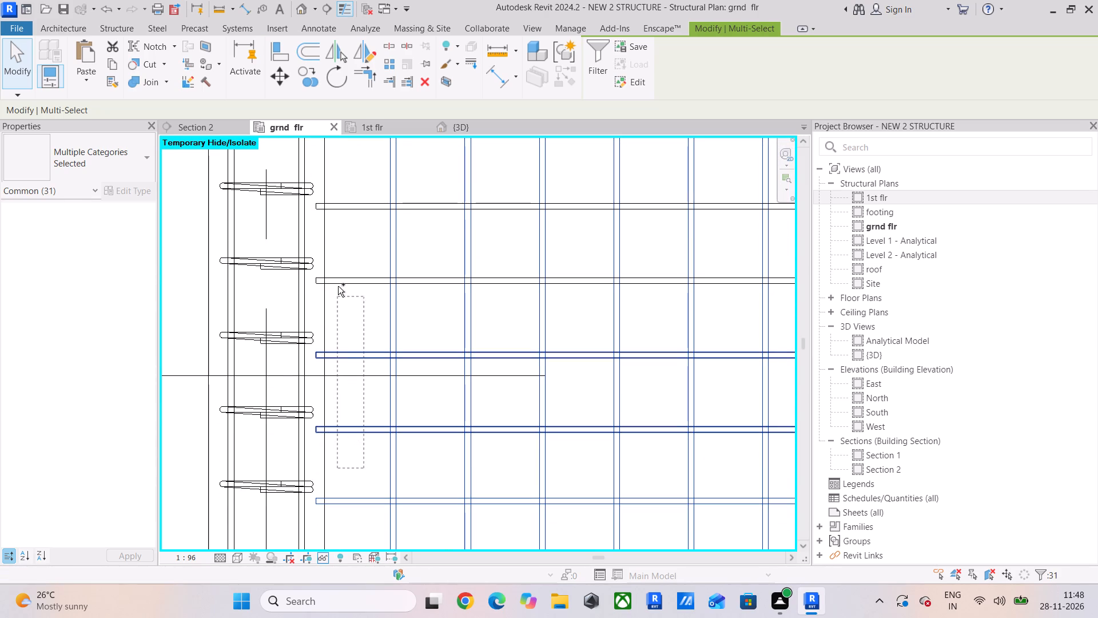
{"action": "left_click_drag", "start_coordinate": [338, 286], "coordinate": [348, 161], "text": "ctrl"}
{"action": "middle_click_drag", "start_coordinate": [353, 185], "coordinate": [327, 449]}
{"action": "left_click_drag", "start_coordinate": [335, 439], "coordinate": [349, 310], "text": "ctrl"}
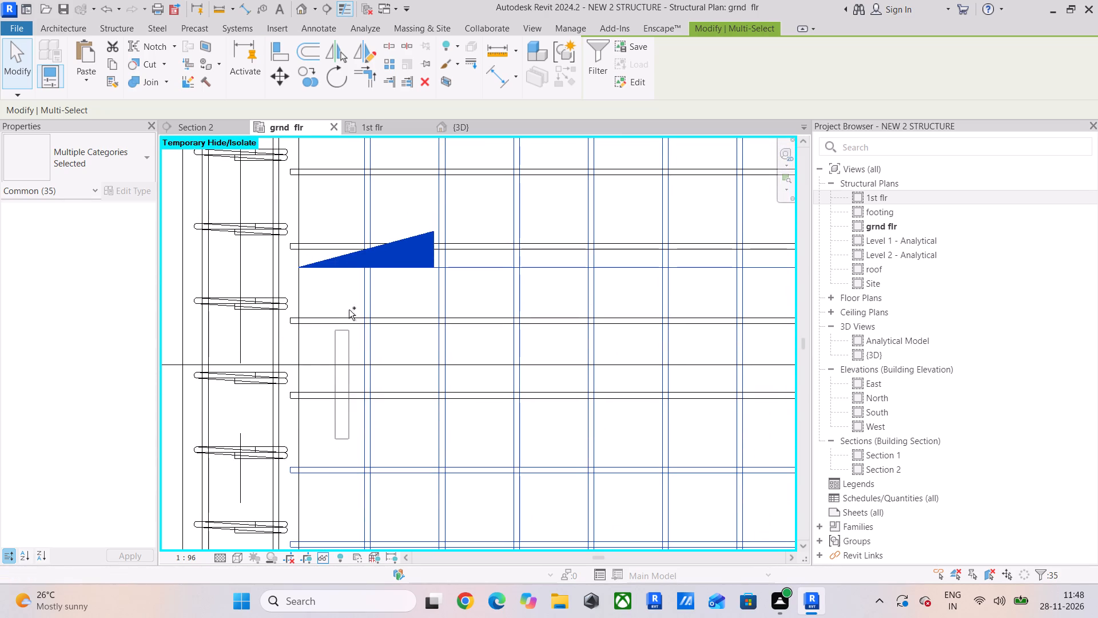
{"action": "left_click_drag", "start_coordinate": [349, 310], "coordinate": [335, 144], "text": "ctrl"}
Add the remaining east-west #4 slab bars of that bay, up to the grid 3 beam, to the selection.
{"action": "middle_click_drag", "start_coordinate": [360, 282], "coordinate": [335, 617]}
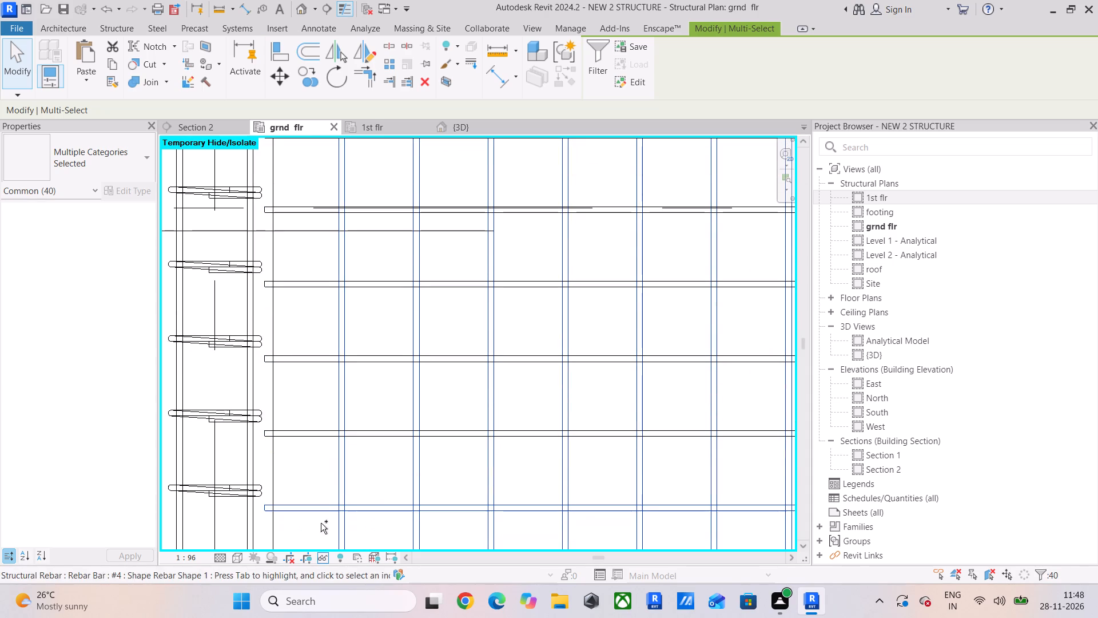
{"action": "left_click_drag", "start_coordinate": [310, 457], "coordinate": [297, 192], "text": "ctrl"}
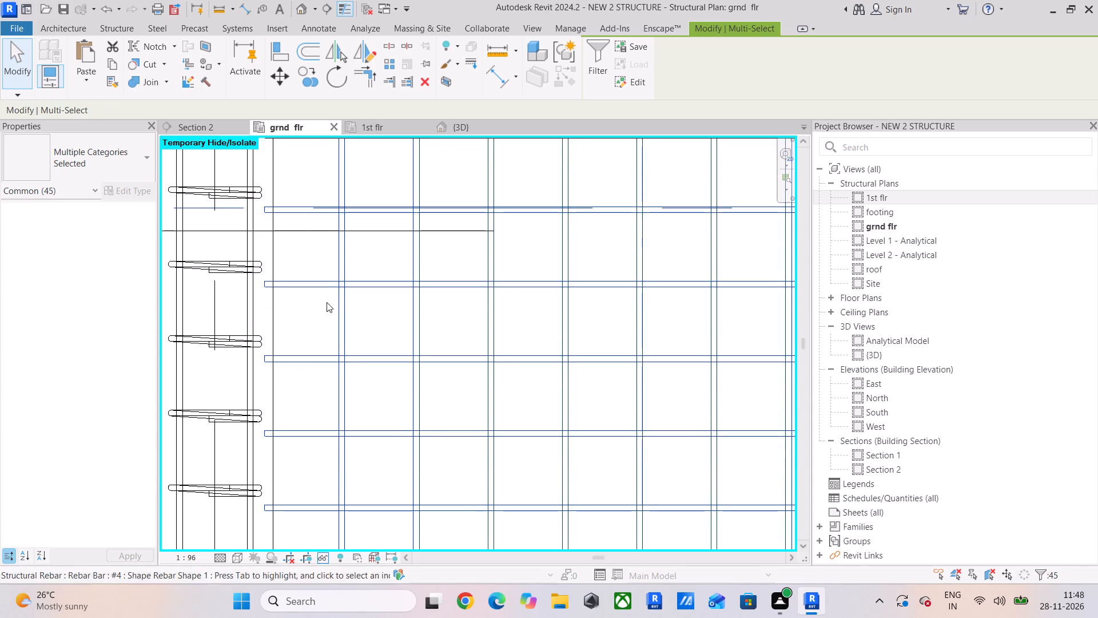
{"action": "middle_click_drag", "start_coordinate": [326, 327], "coordinate": [325, 586]}
{"action": "left_click_drag", "start_coordinate": [321, 434], "coordinate": [319, 205], "text": "ctrl"}
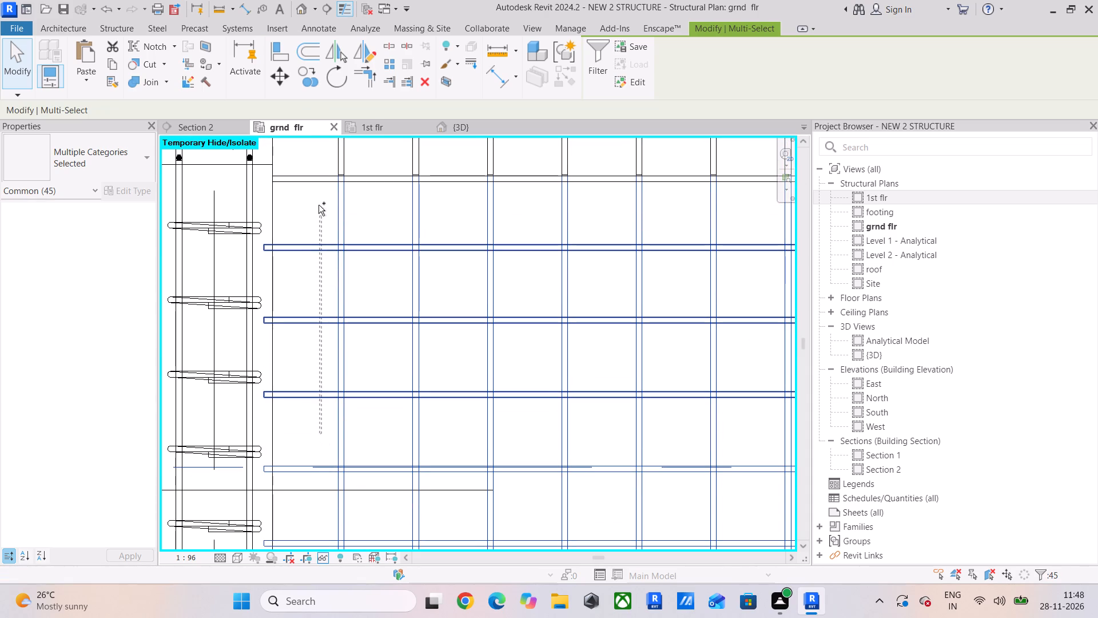
{"action": "left_click_drag", "start_coordinate": [319, 205], "coordinate": [311, 158], "text": "ctrl"}
{"action": "scroll", "coordinate": [329, 259], "scroll_direction": "up", "scroll_amount": 1}
{"action": "middle_click_drag", "start_coordinate": [329, 262], "coordinate": [329, 516]}
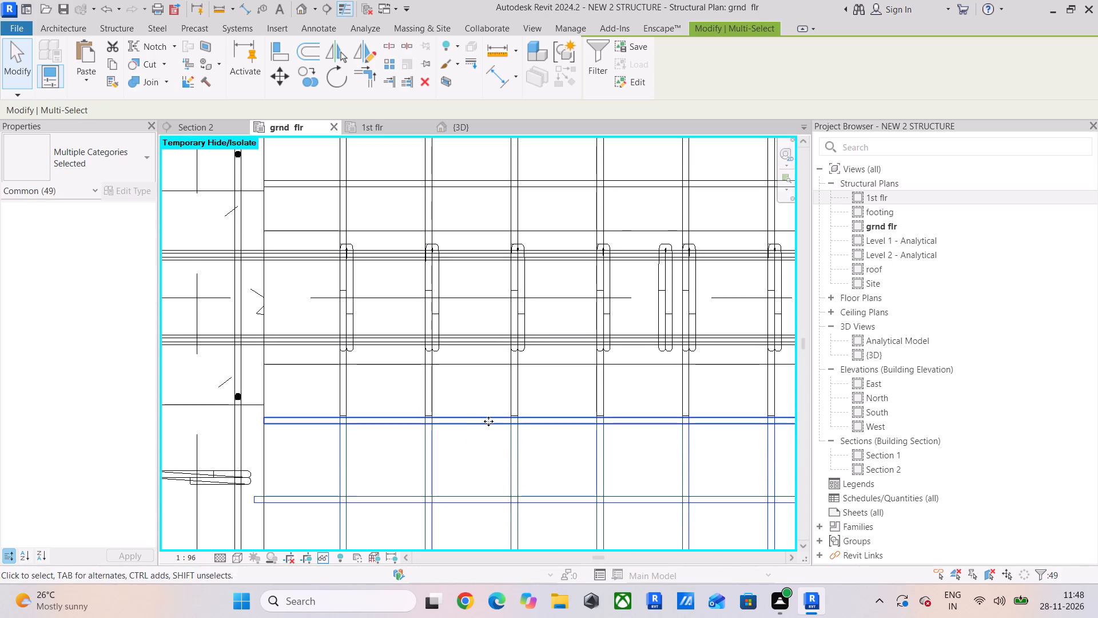
{"action": "scroll", "coordinate": [391, 489], "scroll_direction": "down", "scroll_amount": 10}
{"action": "middle_click_drag", "start_coordinate": [396, 489], "coordinate": [297, 420]}
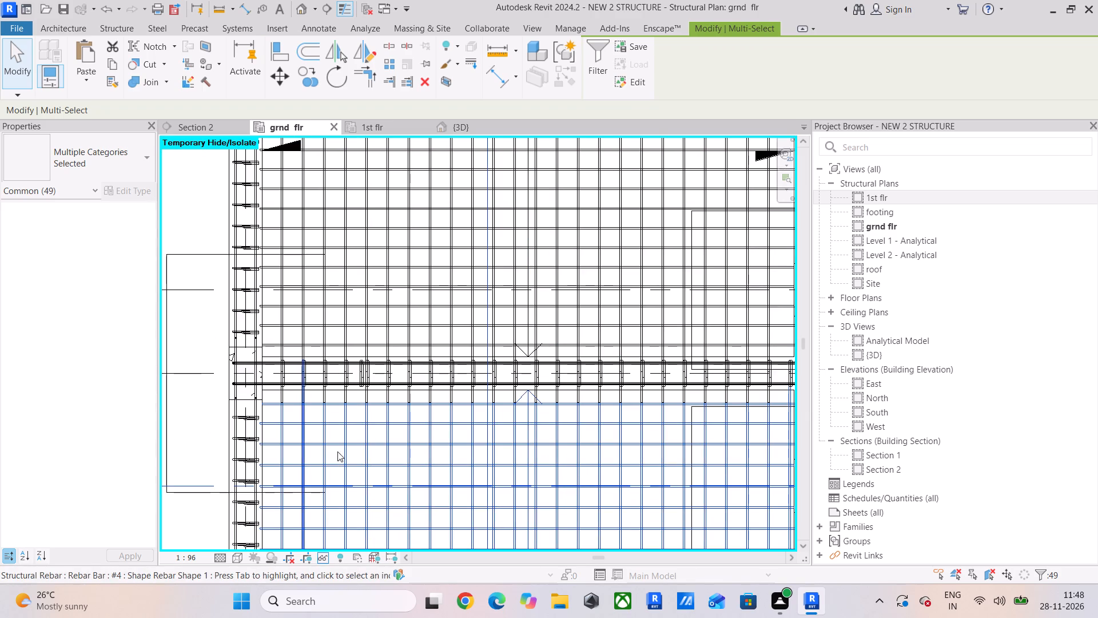
{"action": "scroll", "coordinate": [337, 446], "scroll_direction": "down", "scroll_amount": 4}
{"action": "middle_click_drag", "start_coordinate": [394, 441], "coordinate": [222, 286]}
Filter the selection so that only the Structural Rebar category stays selected.
{"action": "left_click", "coordinate": [591, 56]}
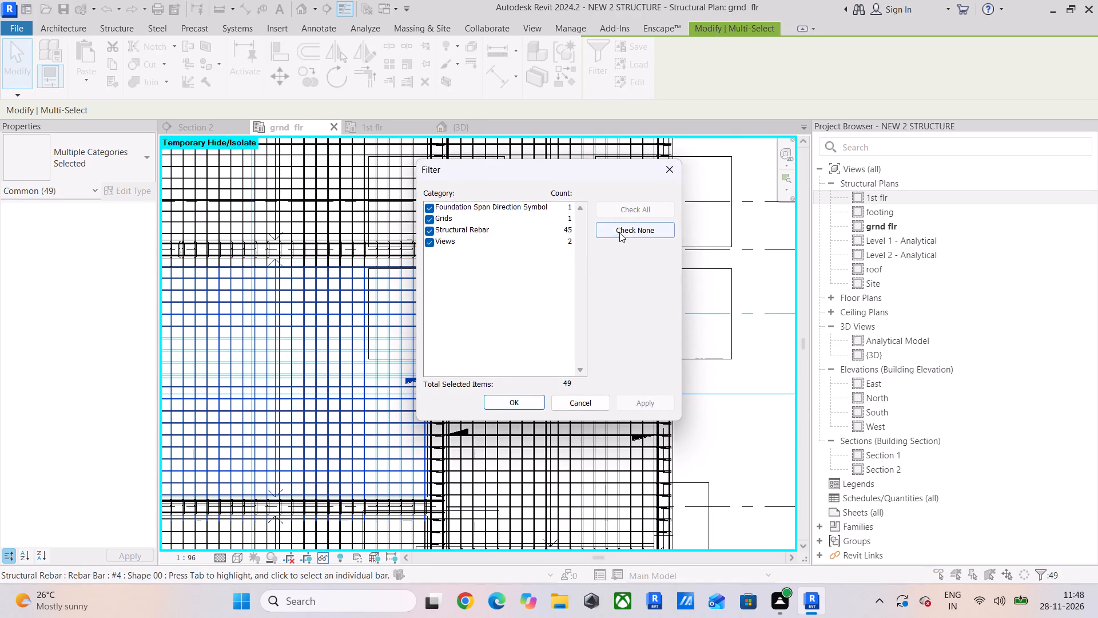
{"action": "left_click", "coordinate": [621, 229]}
{"action": "left_click", "coordinate": [431, 236]}
{"action": "left_click", "coordinate": [432, 225]}
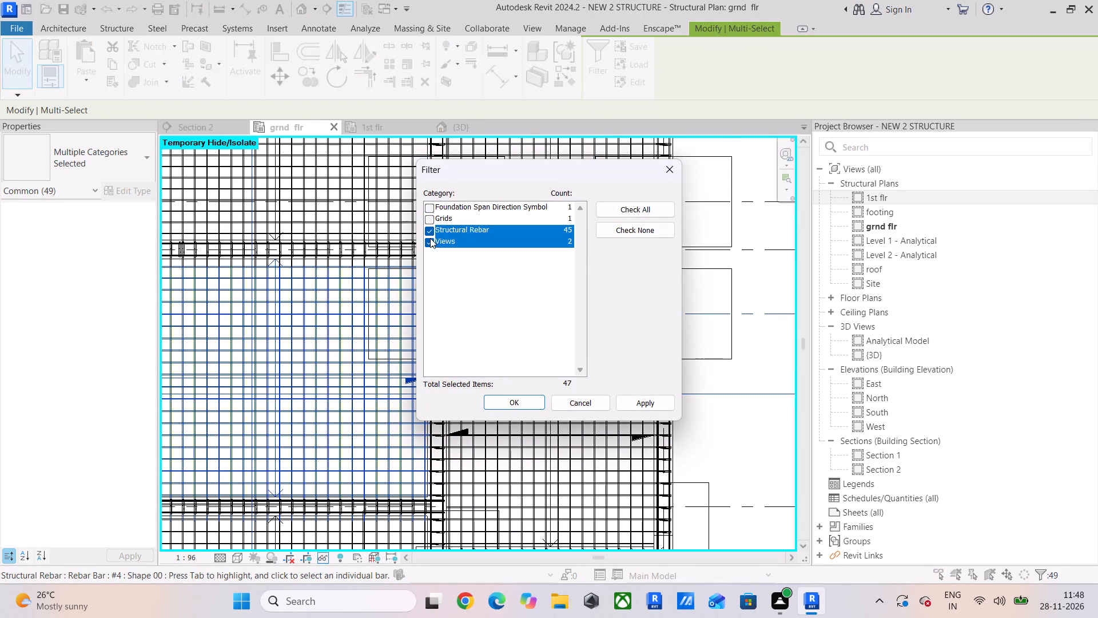
{"action": "left_click", "coordinate": [430, 238]}
{"action": "left_click", "coordinate": [486, 273]}
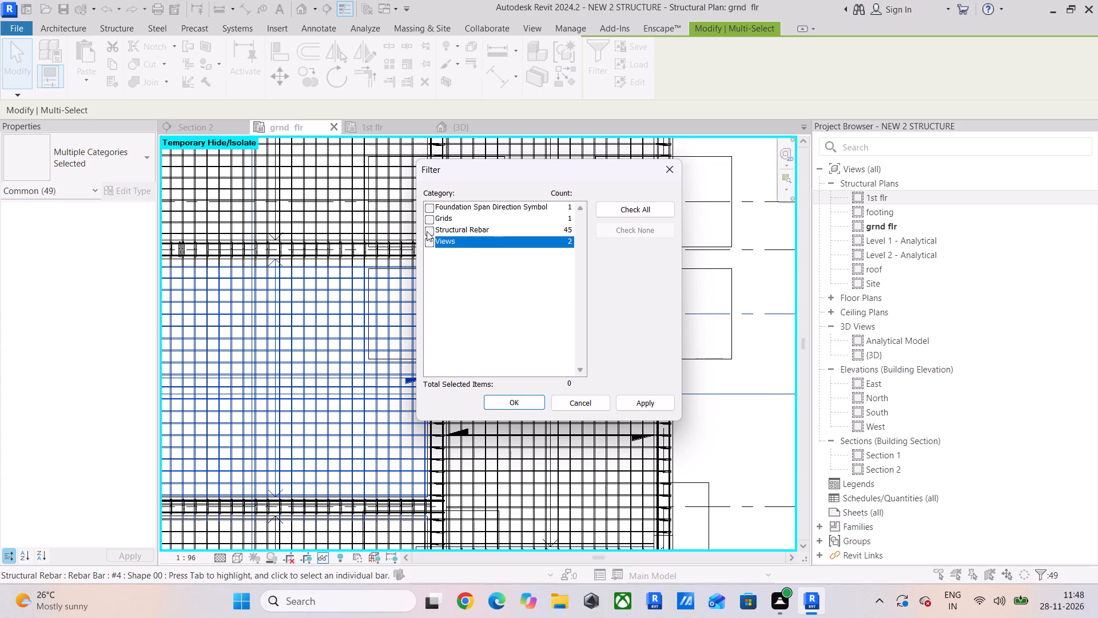
{"action": "left_click", "coordinate": [427, 231]}
{"action": "left_click", "coordinate": [491, 398]}
Copy the selected slab bars and paste them aligned to the 1st flr level.
{"action": "scroll", "coordinate": [491, 394], "scroll_direction": "down", "scroll_amount": 5}
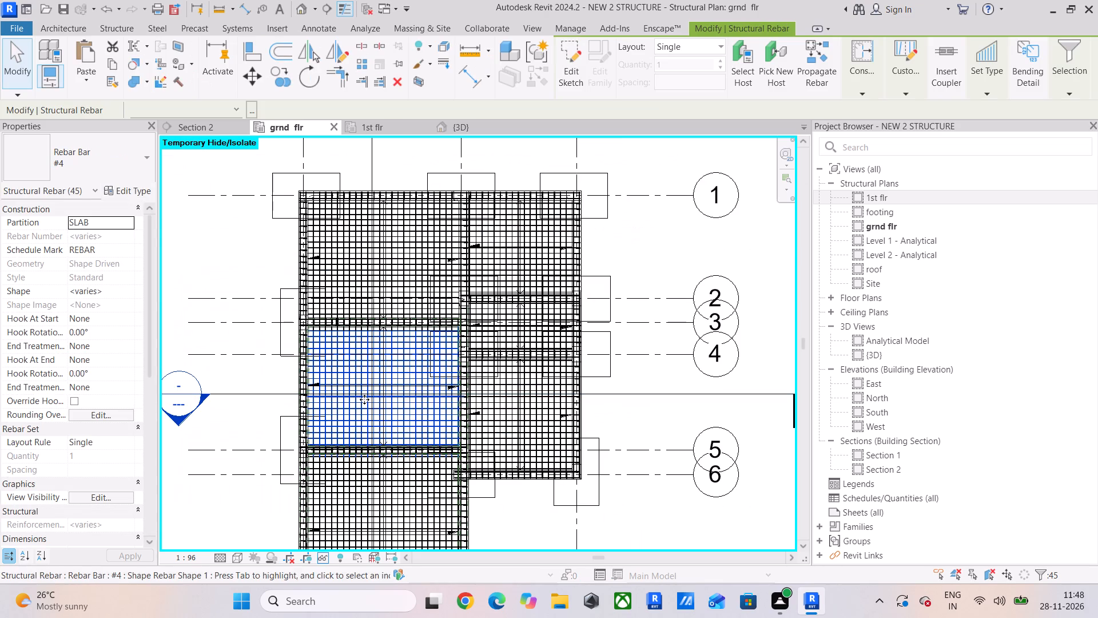
{"action": "scroll", "coordinate": [388, 386], "scroll_direction": "up", "scroll_amount": 8}
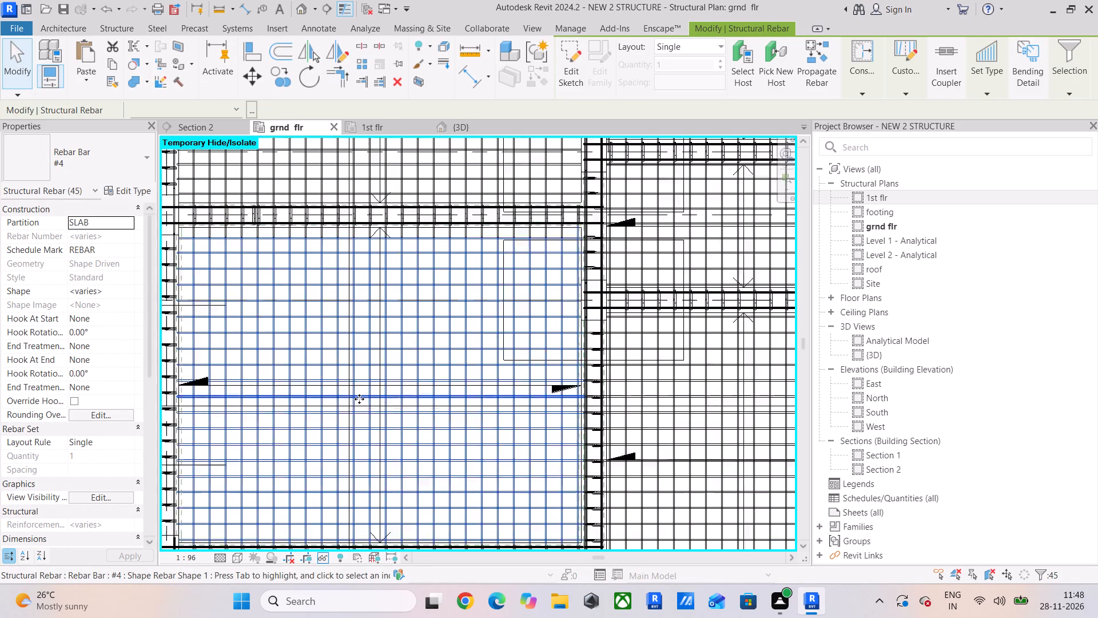
{"action": "scroll", "coordinate": [359, 399], "scroll_direction": "up", "scroll_amount": 4}
{"action": "scroll", "coordinate": [359, 399], "scroll_direction": "down", "scroll_amount": 12}
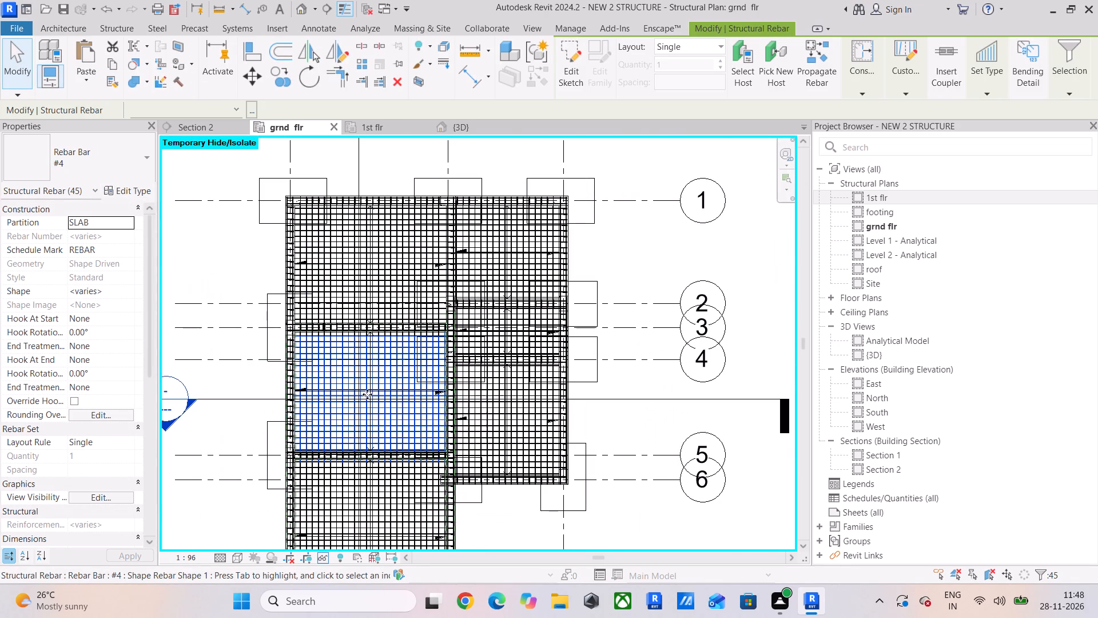
{"action": "double_click", "coordinate": [113, 62]}
{"action": "left_click", "coordinate": [93, 70]}
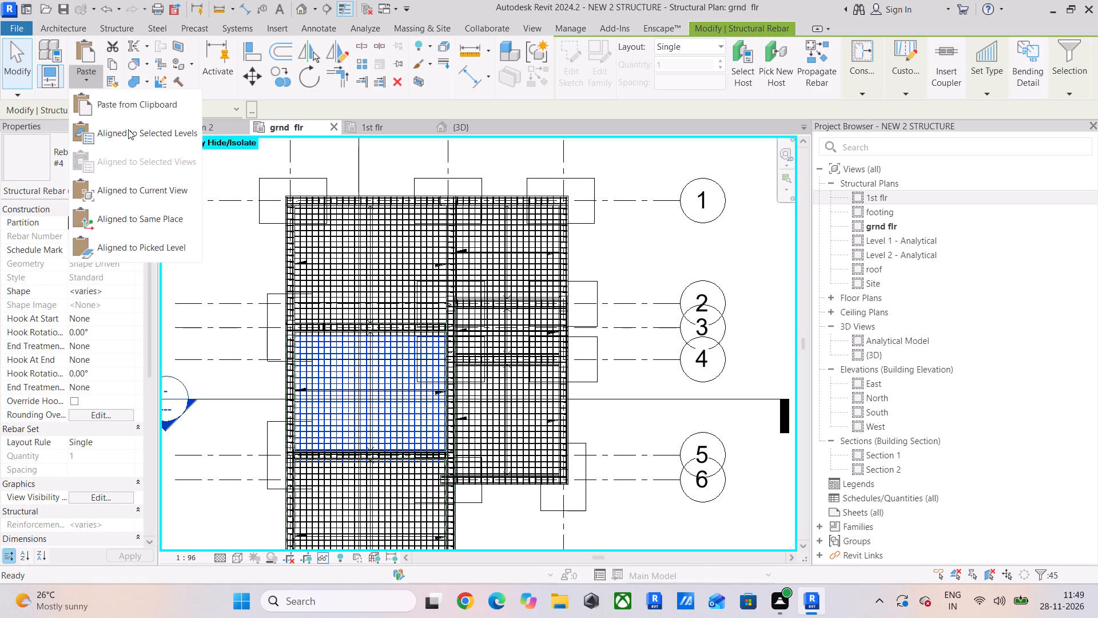
{"action": "left_click", "coordinate": [128, 129]}
{"action": "left_click", "coordinate": [551, 403]}
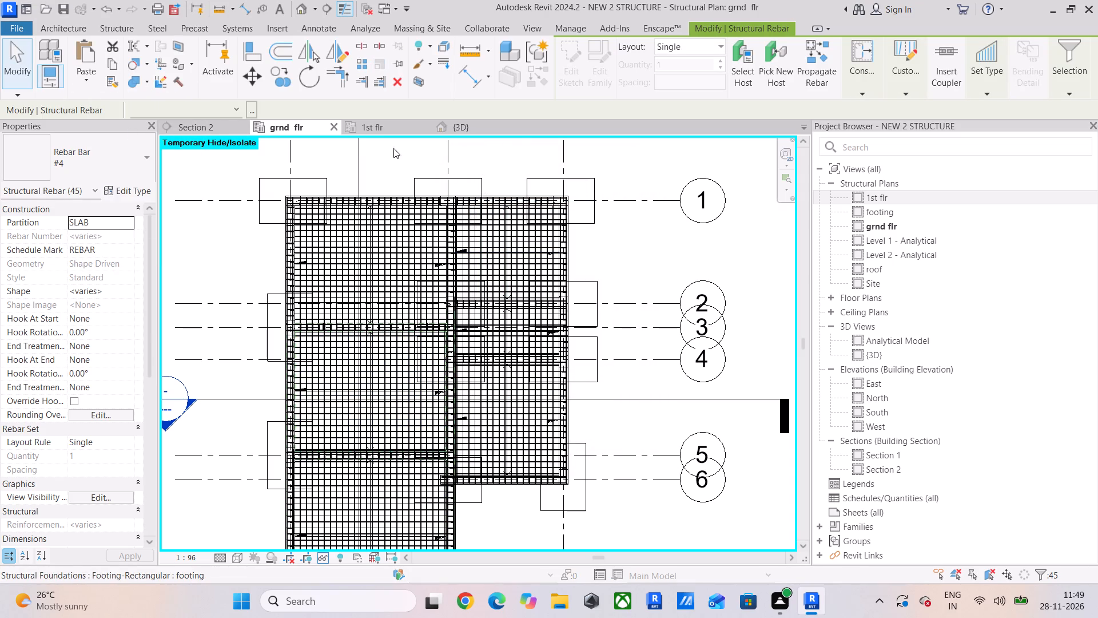
Examine the pasted mesh in the 1st flr plan and check which neighbouring bays still lack slab bars.
{"action": "left_click", "coordinate": [384, 124]}
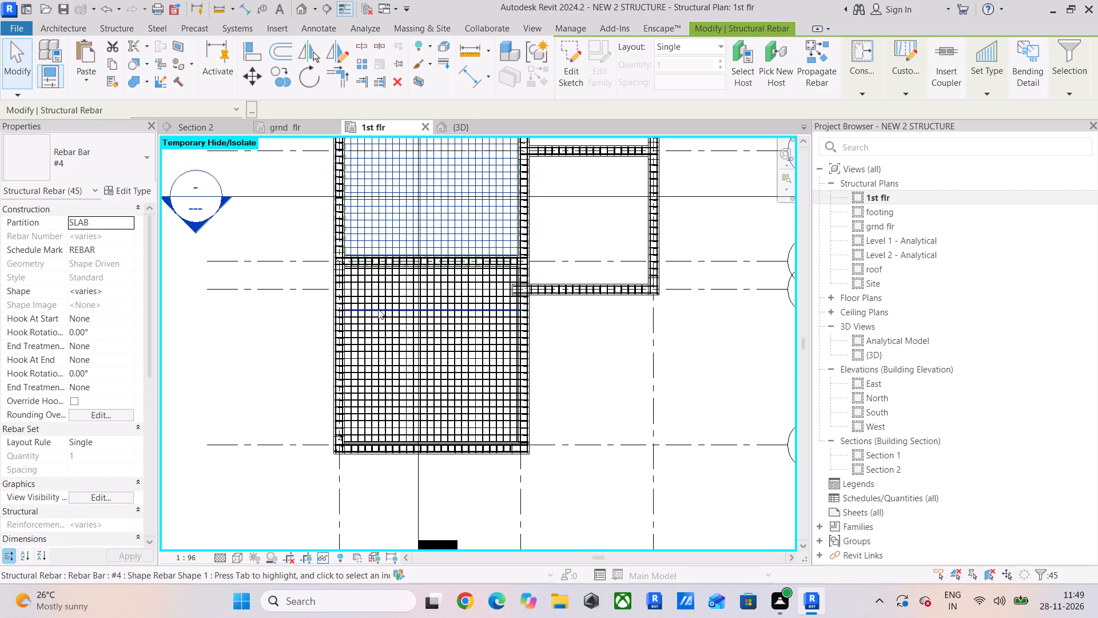
{"action": "middle_click_drag", "start_coordinate": [450, 288], "coordinate": [399, 409]}
{"action": "scroll", "coordinate": [371, 341], "scroll_direction": "up", "scroll_amount": 10}
{"action": "scroll", "coordinate": [408, 354], "scroll_direction": "down", "scroll_amount": 6}
{"action": "middle_click_drag", "start_coordinate": [428, 355], "coordinate": [414, 356]}
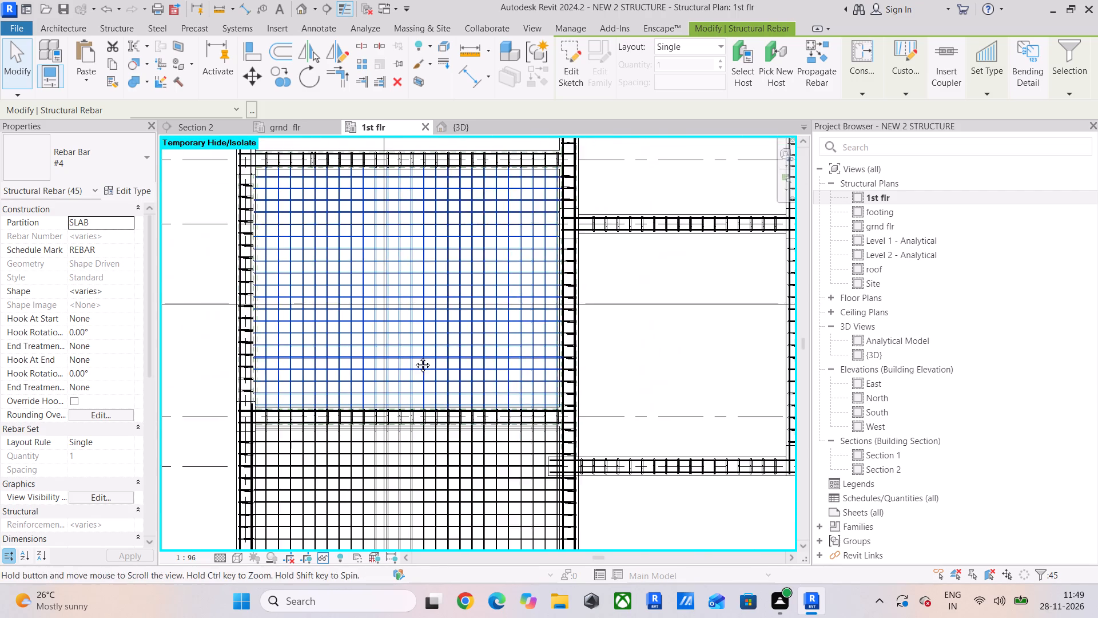
{"action": "middle_click_drag", "start_coordinate": [414, 356], "coordinate": [309, 346]}
{"action": "left_click", "coordinate": [556, 346]}
{"action": "scroll", "coordinate": [416, 397], "scroll_direction": "up", "scroll_amount": 6}
{"action": "scroll", "coordinate": [482, 383], "scroll_direction": "up", "scroll_amount": 6}
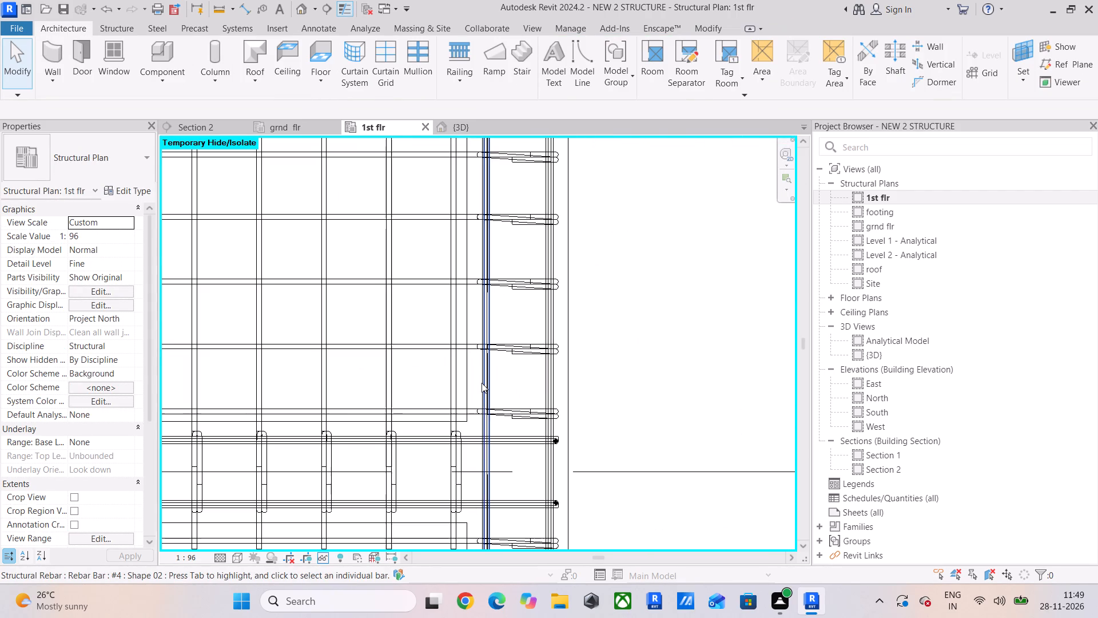
{"action": "scroll", "coordinate": [482, 383], "scroll_direction": "down", "scroll_amount": 6}
{"action": "scroll", "coordinate": [526, 417], "scroll_direction": "down", "scroll_amount": 5}
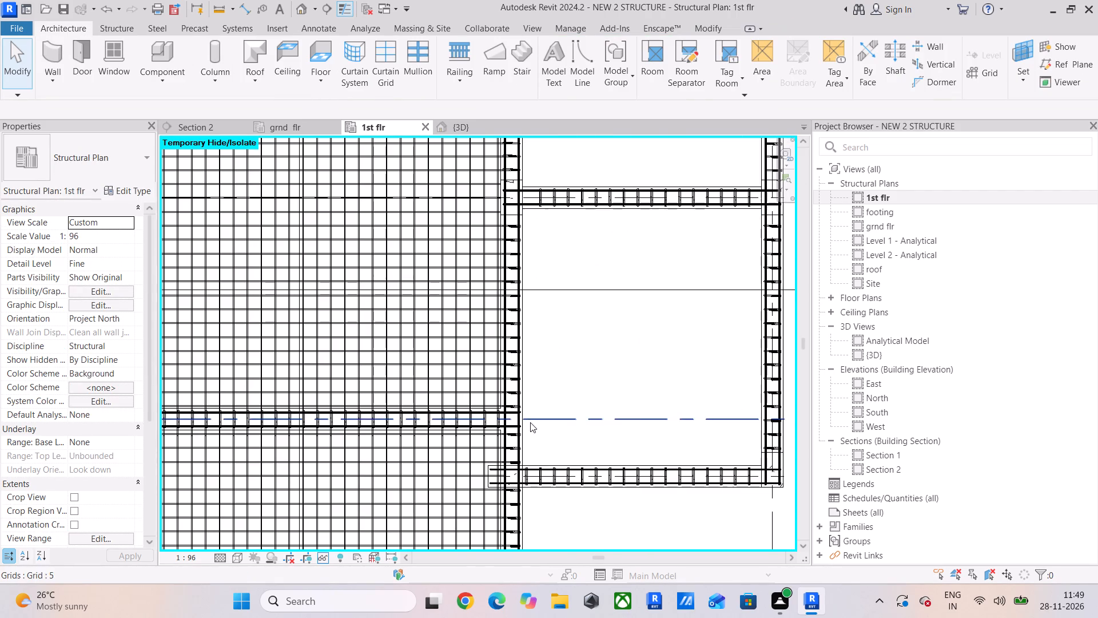
{"action": "scroll", "coordinate": [534, 426], "scroll_direction": "down", "scroll_amount": 3}
{"action": "middle_click_drag", "start_coordinate": [536, 426], "coordinate": [458, 322]}
{"action": "middle_click_drag", "start_coordinate": [451, 355], "coordinate": [434, 470]}
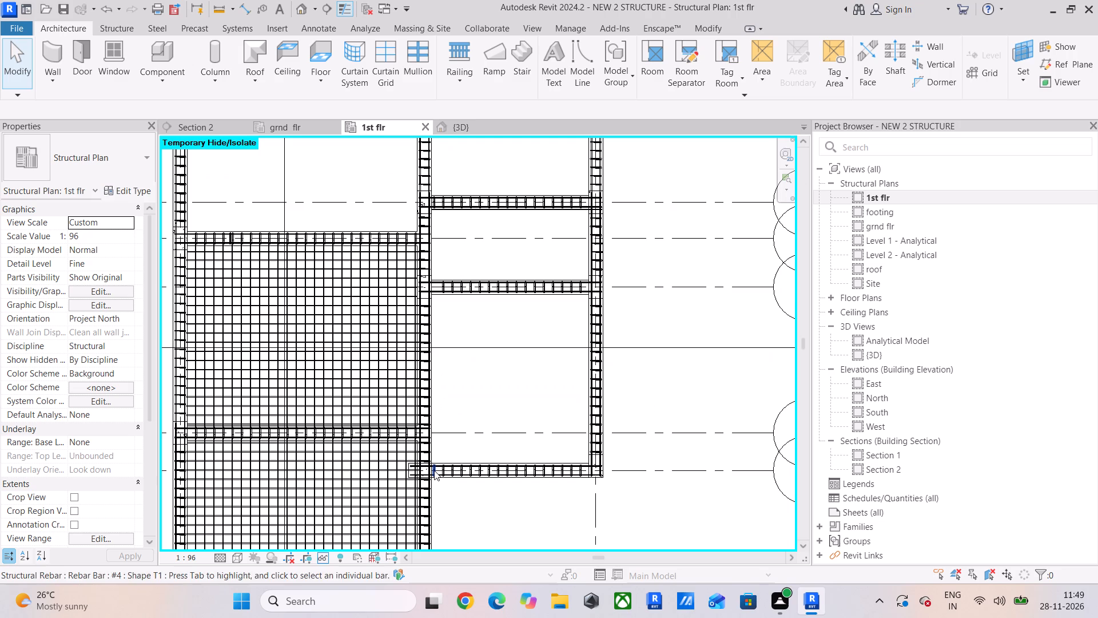
{"action": "middle_click_drag", "start_coordinate": [392, 338], "coordinate": [417, 414]}
In the grnd flr plan, select the north-south #4 slab bars across the west bay directly north of the grid 3 beam.
{"action": "left_click", "coordinate": [285, 125]}
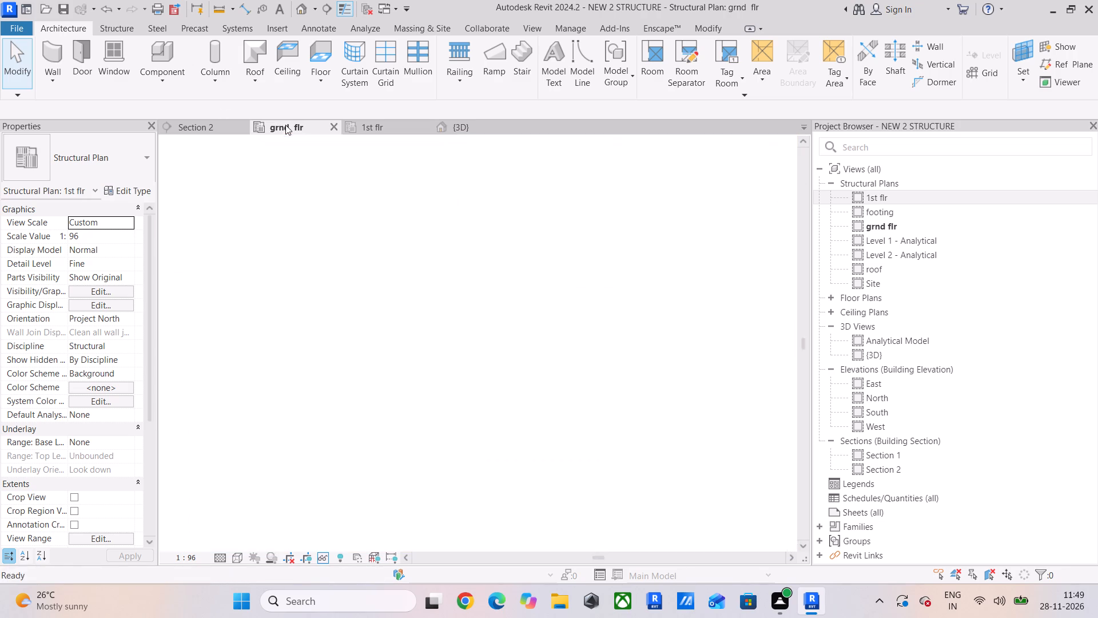
{"action": "scroll", "coordinate": [375, 324], "scroll_direction": "up", "scroll_amount": 11}
{"action": "scroll", "coordinate": [572, 316], "scroll_direction": "up", "scroll_amount": 5}
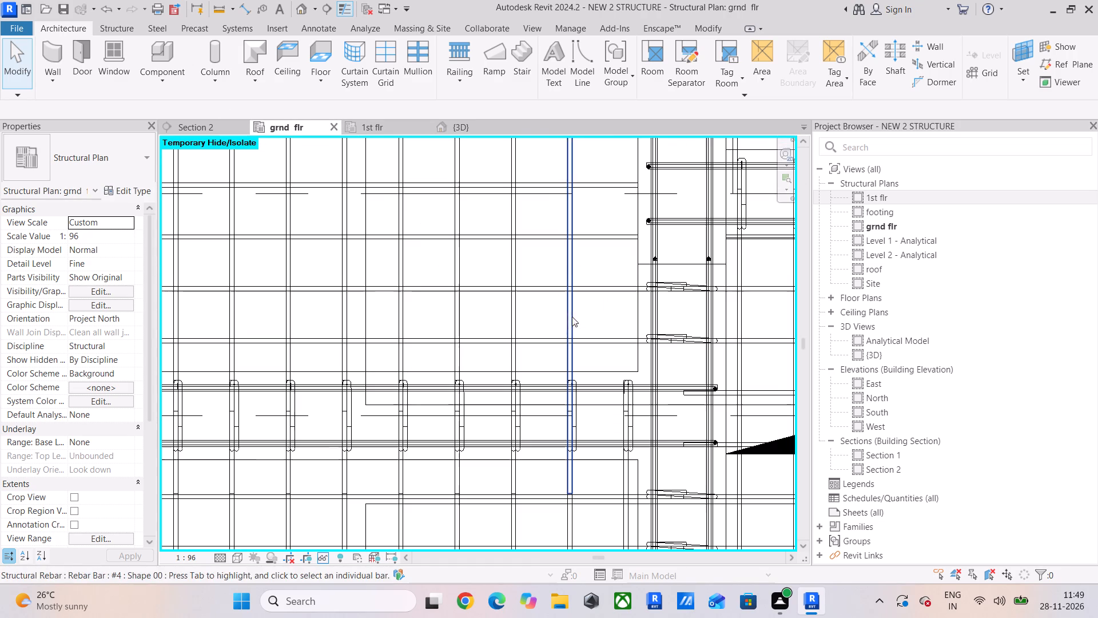
{"action": "left_click_drag", "start_coordinate": [602, 310], "coordinate": [166, 314], "text": "ctrl"}
{"action": "middle_click_drag", "start_coordinate": [262, 327], "coordinate": [274, 329]}
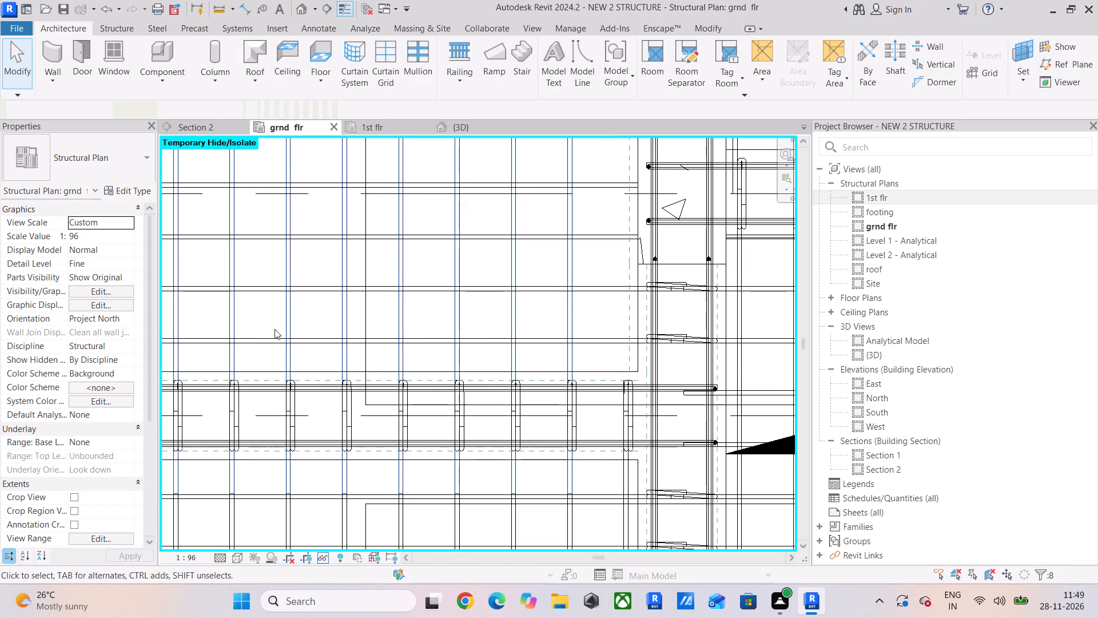
{"action": "middle_click_drag", "start_coordinate": [274, 329], "coordinate": [710, 330]}
{"action": "left_click_drag", "start_coordinate": [592, 310], "coordinate": [185, 310], "text": "ctrl"}
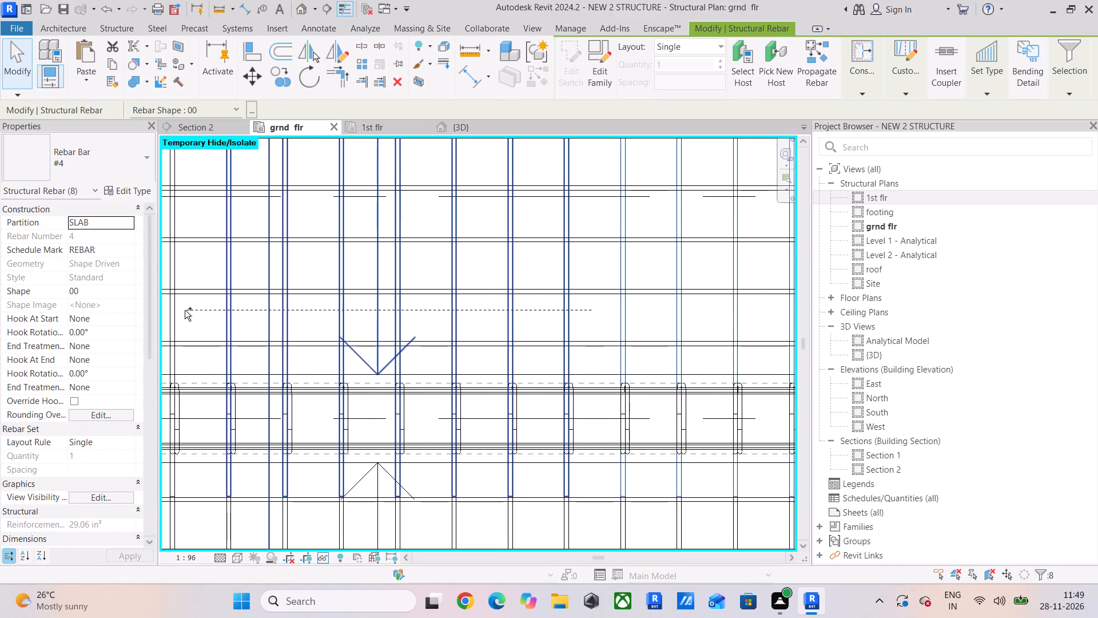
{"action": "left_click_drag", "start_coordinate": [185, 310], "coordinate": [168, 314], "text": "ctrl"}
{"action": "middle_click_drag", "start_coordinate": [245, 328], "coordinate": [651, 324]}
{"action": "left_click_drag", "start_coordinate": [540, 315], "coordinate": [500, 315], "text": "ctrl"}
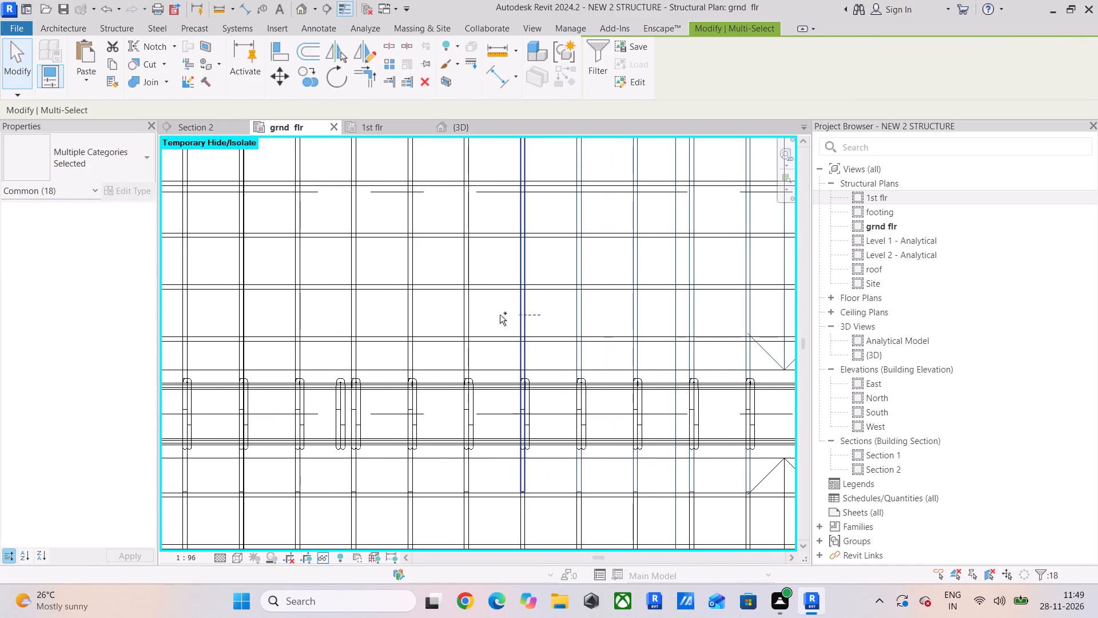
{"action": "left_click_drag", "start_coordinate": [500, 315], "coordinate": [178, 315], "text": "ctrl"}
{"action": "middle_click_drag", "start_coordinate": [179, 316], "coordinate": [550, 325]}
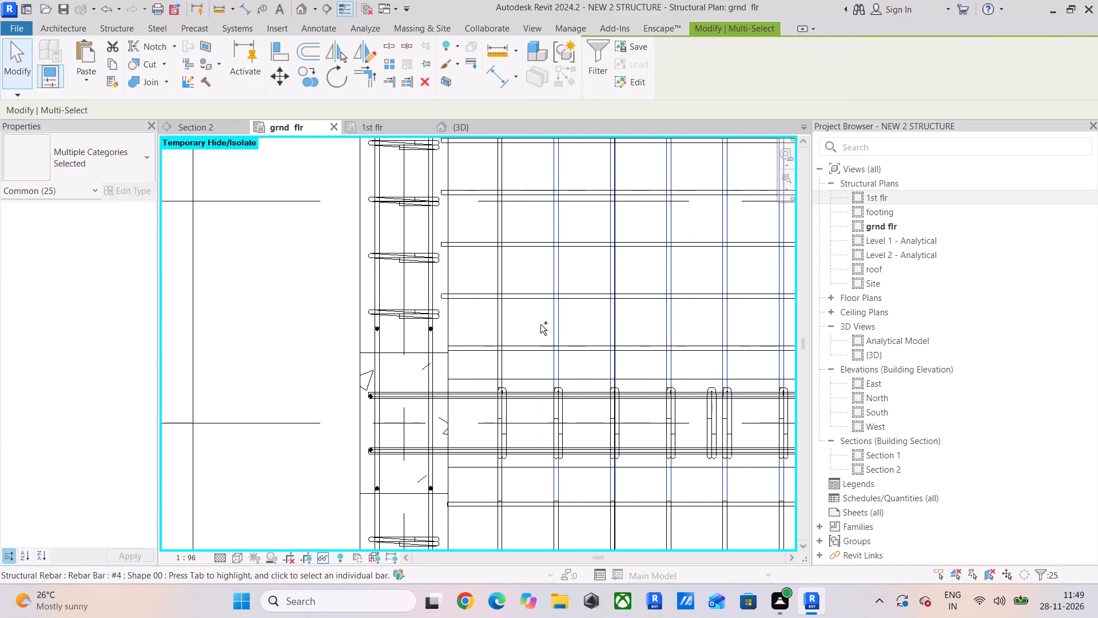
{"action": "left_click_drag", "start_coordinate": [533, 324], "coordinate": [469, 323], "text": "ctrl"}
Add the east-west #4 slab bars of the northwest bay, from the grid 3 beam up to the north edge beam, to the selection.
{"action": "left_click_drag", "start_coordinate": [523, 365], "coordinate": [507, 181], "text": "ctrl"}
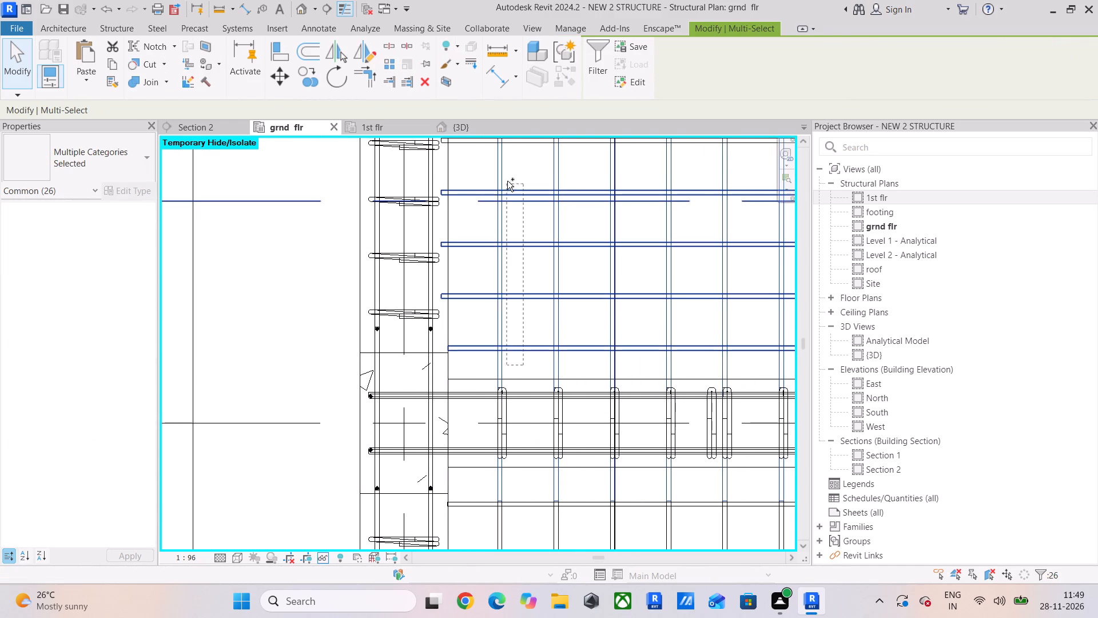
{"action": "left_click_drag", "start_coordinate": [507, 181], "coordinate": [512, 149], "text": "ctrl"}
{"action": "middle_click_drag", "start_coordinate": [512, 156], "coordinate": [445, 477]}
{"action": "left_click_drag", "start_coordinate": [457, 477], "coordinate": [444, 244], "text": "ctrl"}
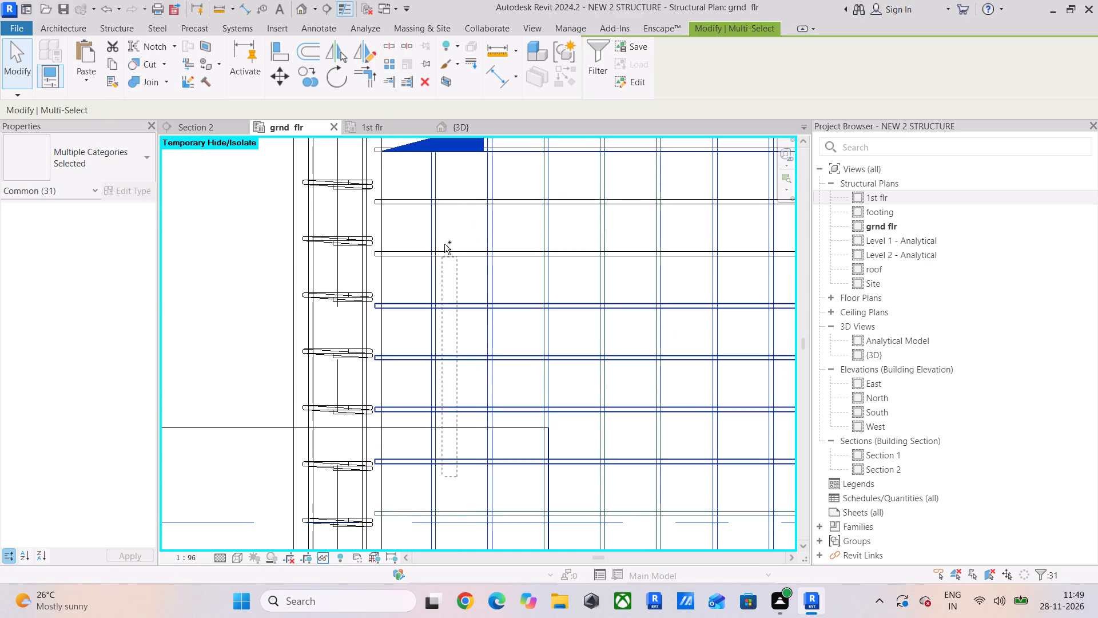
{"action": "left_click_drag", "start_coordinate": [444, 244], "coordinate": [459, 176], "text": "ctrl"}
{"action": "middle_click_drag", "start_coordinate": [459, 178], "coordinate": [403, 441]}
{"action": "middle_click_drag", "start_coordinate": [403, 513], "coordinate": [444, 292]}
{"action": "middle_click_drag", "start_coordinate": [443, 502], "coordinate": [445, 354]}
{"action": "scroll", "coordinate": [445, 455], "scroll_direction": "up", "scroll_amount": 1}
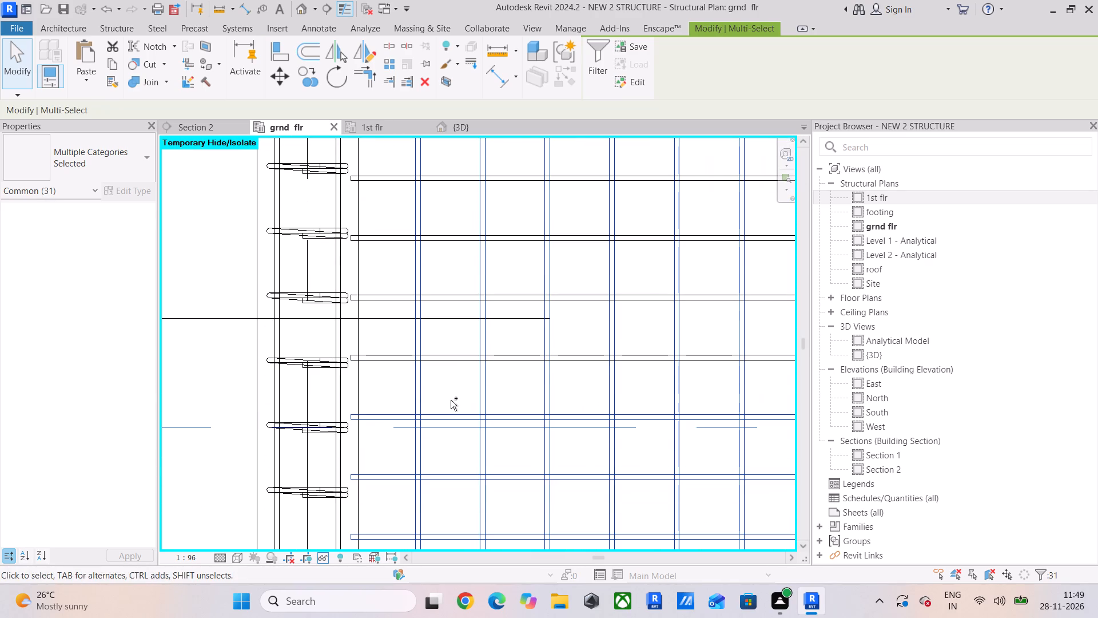
{"action": "left_click_drag", "start_coordinate": [453, 379], "coordinate": [441, 156], "text": "ctrl"}
{"action": "middle_click_drag", "start_coordinate": [440, 165], "coordinate": [421, 416]}
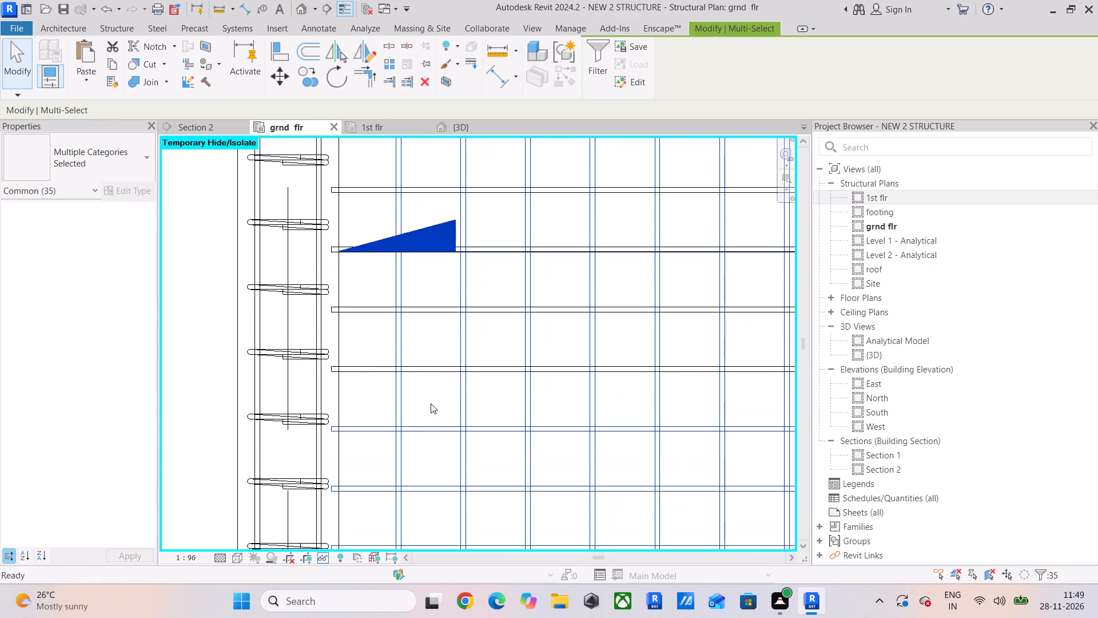
{"action": "left_click_drag", "start_coordinate": [434, 397], "coordinate": [409, 156], "text": "ctrl"}
{"action": "middle_click_drag", "start_coordinate": [409, 156], "coordinate": [407, 464]}
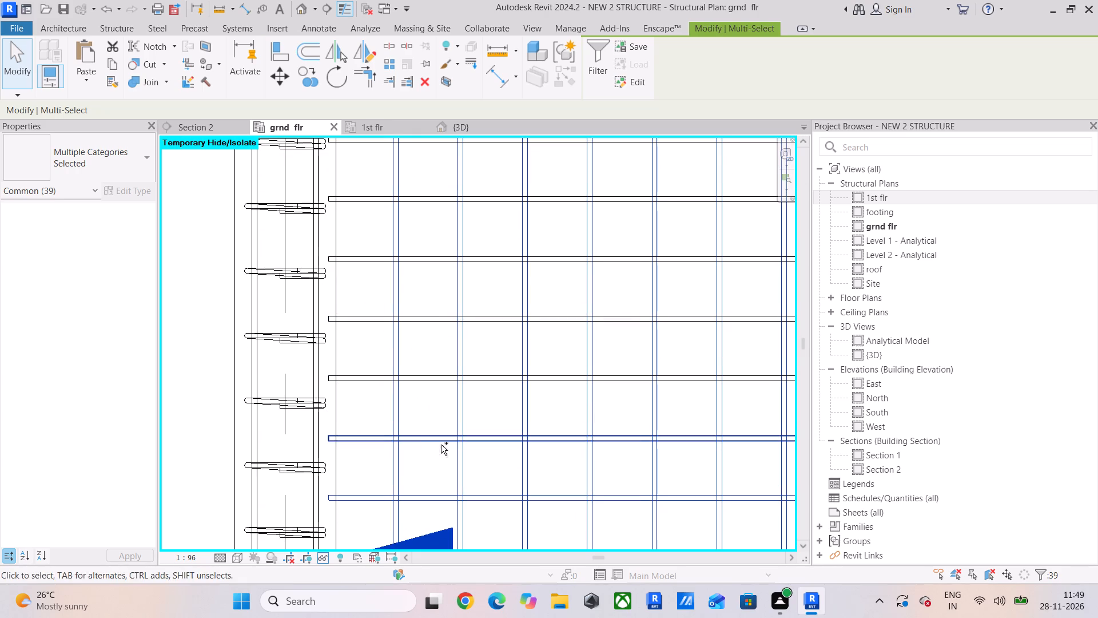
{"action": "left_click_drag", "start_coordinate": [433, 467], "coordinate": [423, 167], "text": "ctrl"}
{"action": "middle_click_drag", "start_coordinate": [420, 191], "coordinate": [404, 382]}
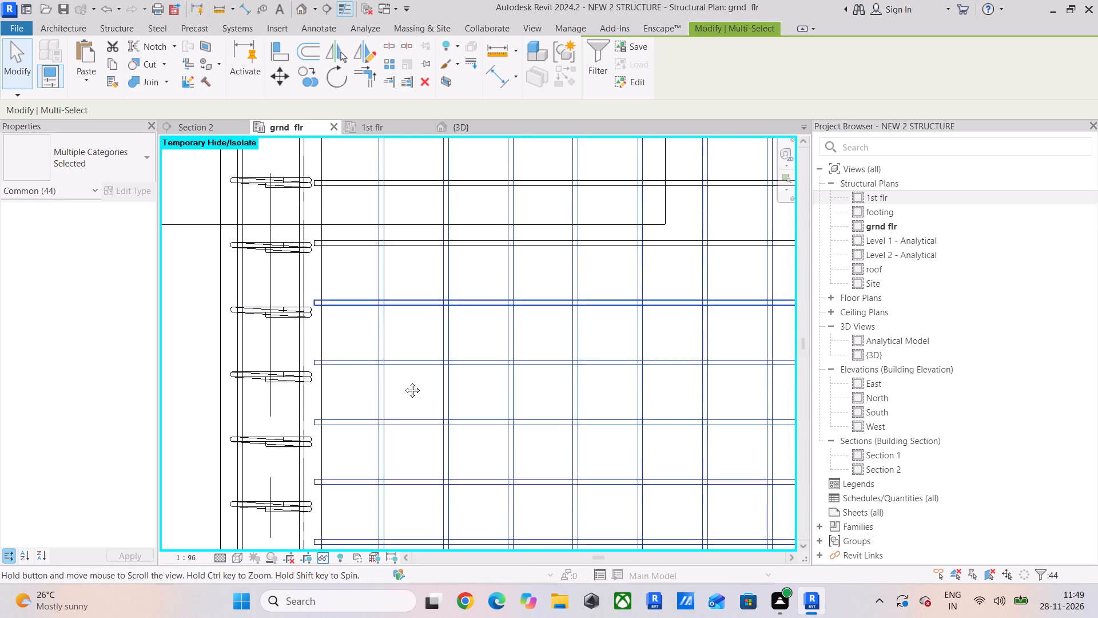
{"action": "middle_click_drag", "start_coordinate": [404, 382], "coordinate": [399, 439]}
{"action": "left_click_drag", "start_coordinate": [410, 425], "coordinate": [390, 195], "text": "ctrl"}
Filter the selection to Structural Rebar only, excluding the span direction symbol, grid and view elements.
{"action": "scroll", "coordinate": [414, 270], "scroll_direction": "down", "scroll_amount": 3}
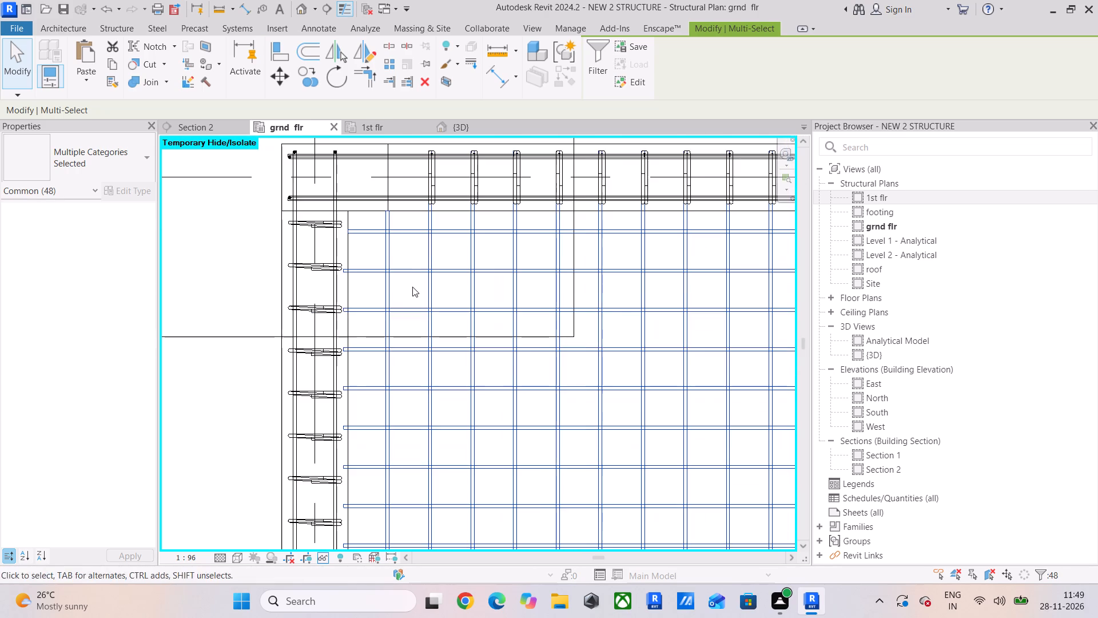
{"action": "middle_click_drag", "start_coordinate": [412, 288], "coordinate": [292, 267]}
{"action": "scroll", "coordinate": [292, 267], "scroll_direction": "down", "scroll_amount": 4}
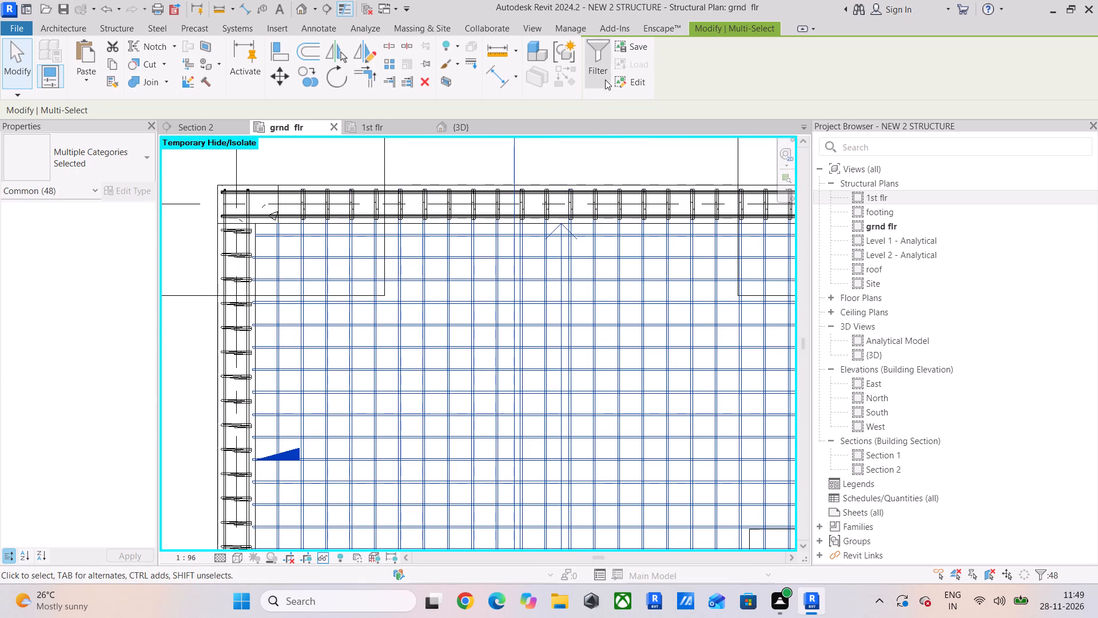
{"action": "left_click", "coordinate": [607, 72]}
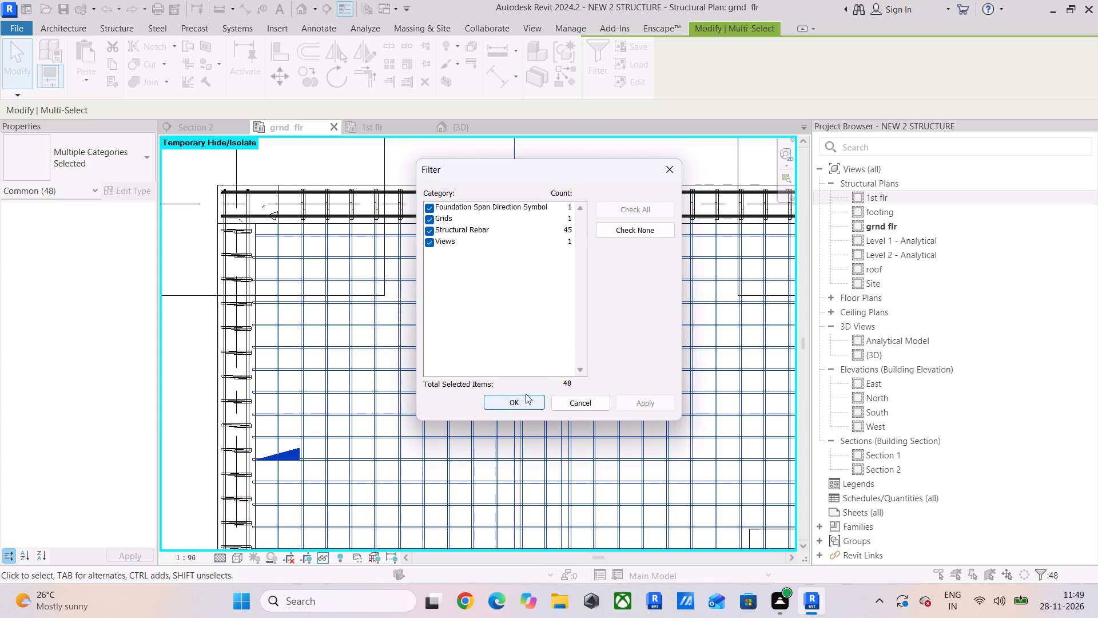
{"action": "left_click", "coordinate": [619, 231]}
{"action": "left_click", "coordinate": [429, 231]}
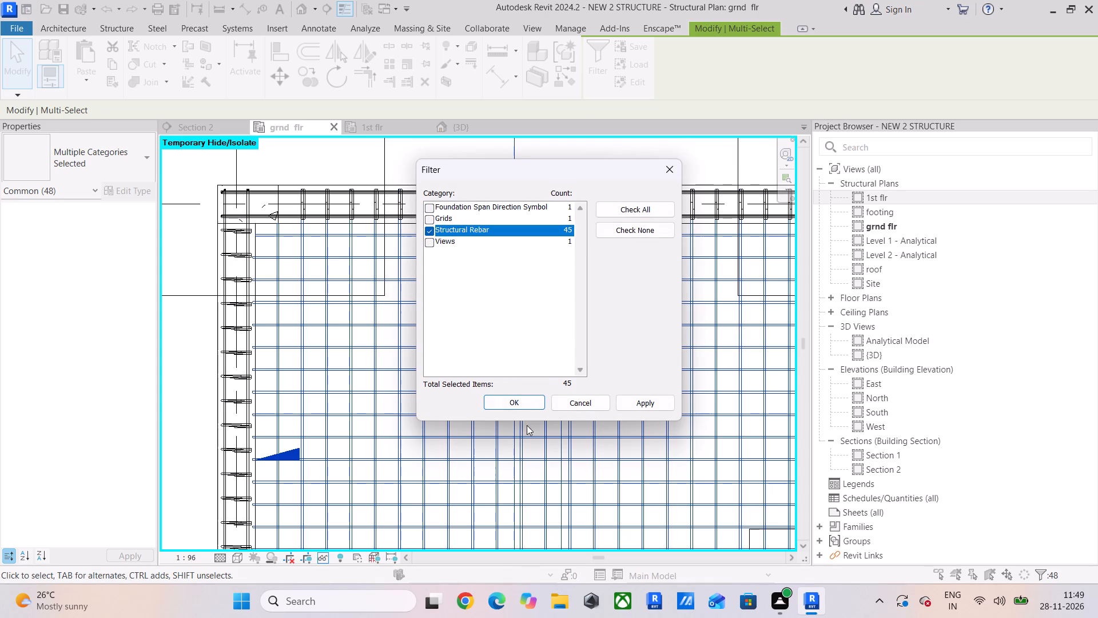
{"action": "left_click", "coordinate": [516, 401]}
Copy the northwest bay's selected slab bars and paste them aligned to the 1st flr level.
{"action": "scroll", "coordinate": [516, 397], "scroll_direction": "down", "scroll_amount": 5}
{"action": "middle_click_drag", "start_coordinate": [515, 402], "coordinate": [350, 364]}
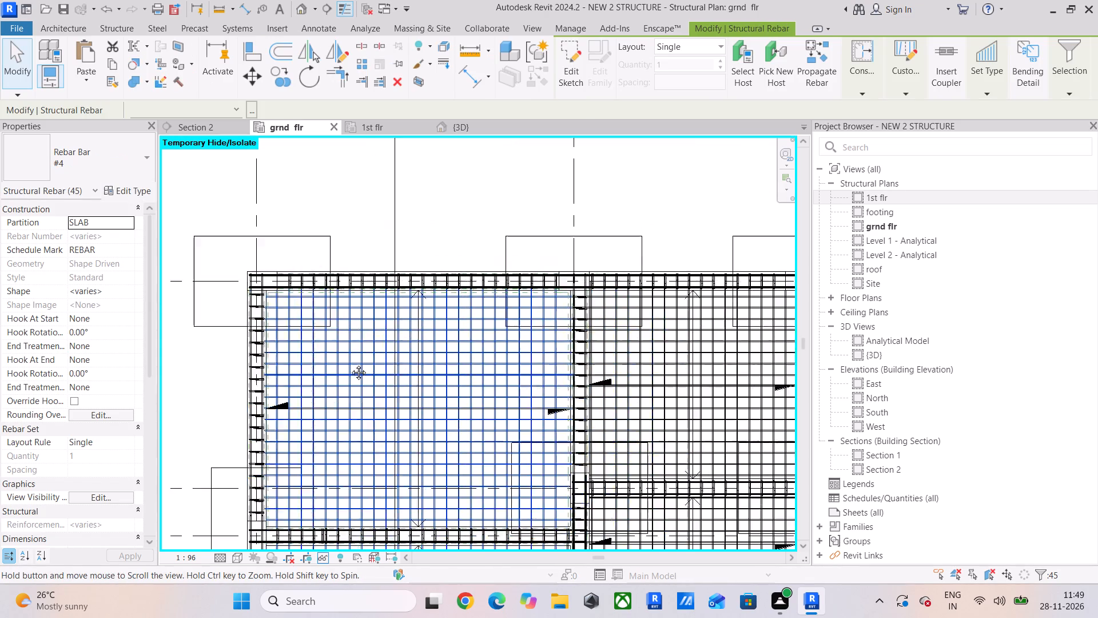
{"action": "middle_click_drag", "start_coordinate": [350, 364], "coordinate": [319, 351]}
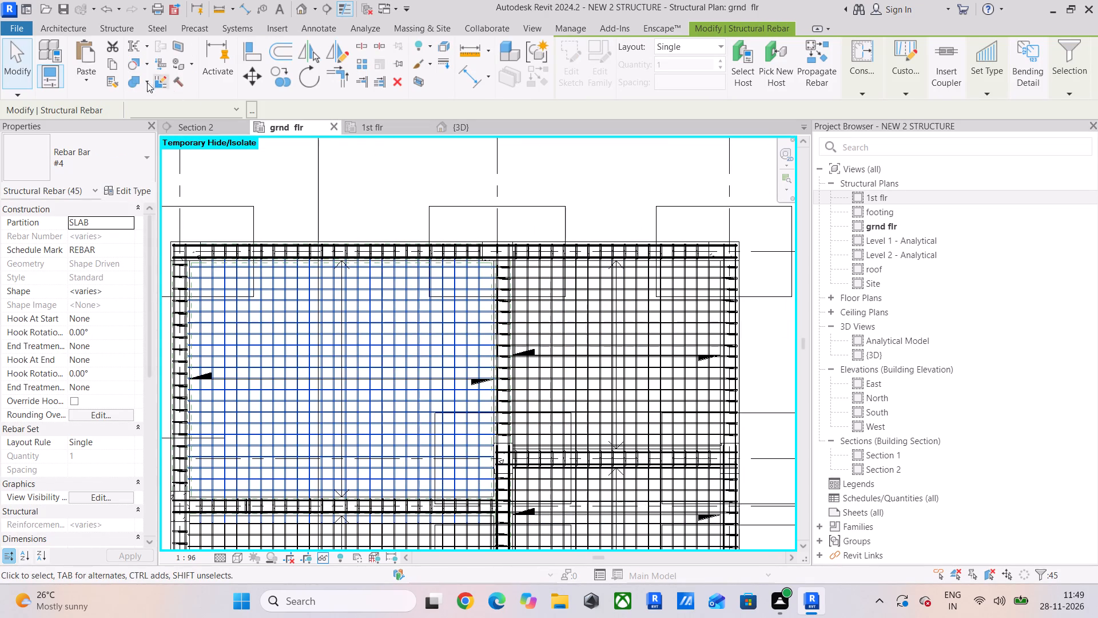
{"action": "double_click", "coordinate": [108, 60]}
{"action": "left_click", "coordinate": [84, 75]}
{"action": "left_click", "coordinate": [122, 122]}
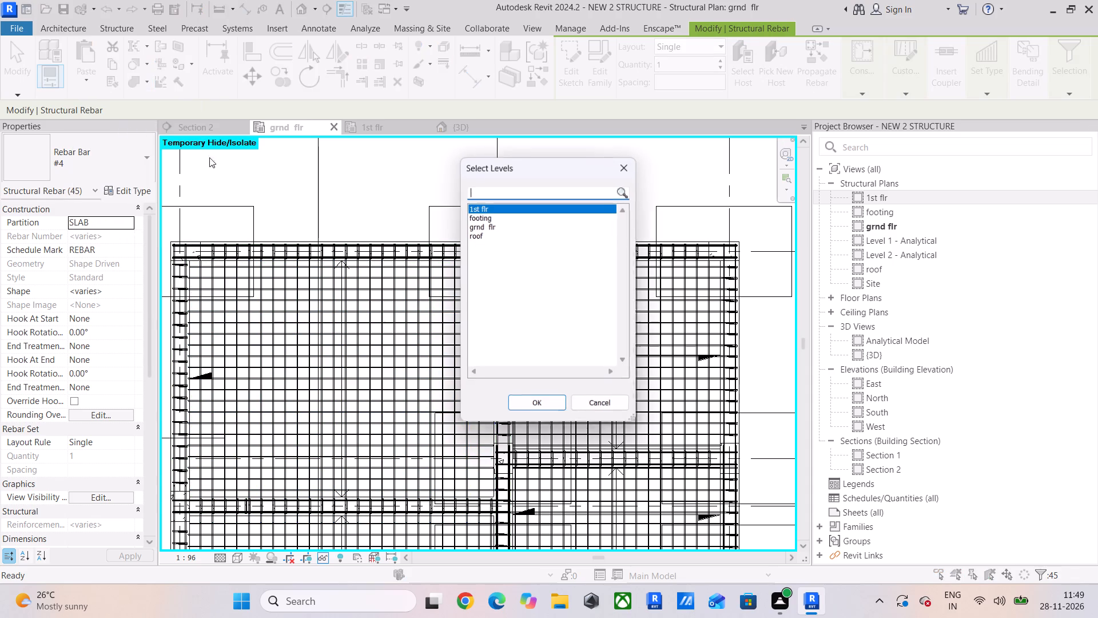
{"action": "left_click", "coordinate": [555, 400]}
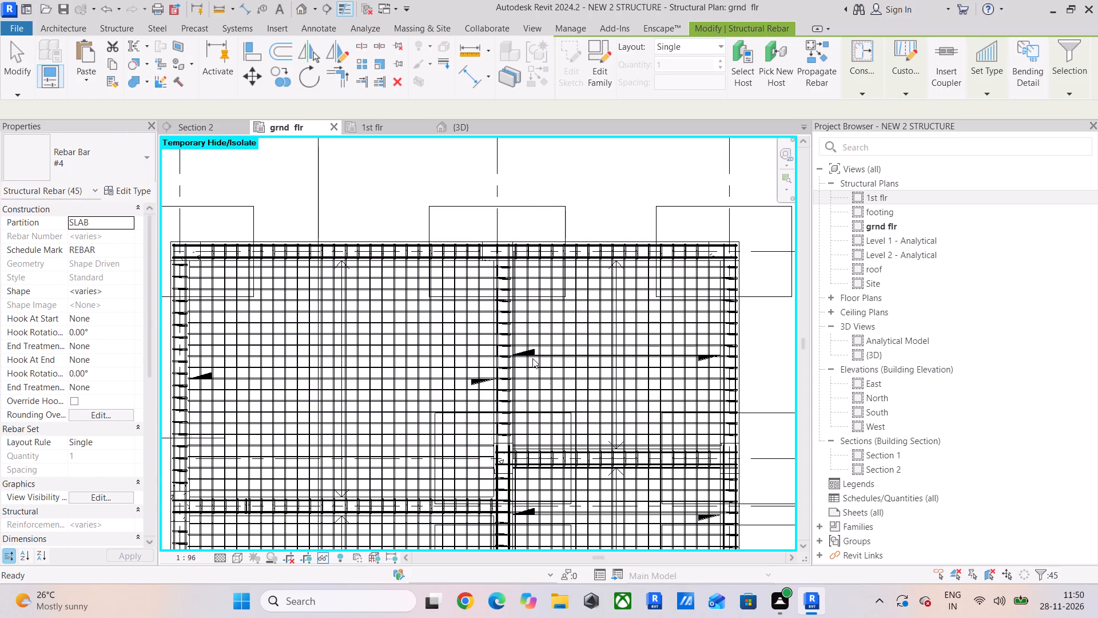
Examine the northwest bay's pasted mesh in the 1st flr plan and check which eastern bays still lack slab bars.
{"action": "left_click", "coordinate": [373, 128]}
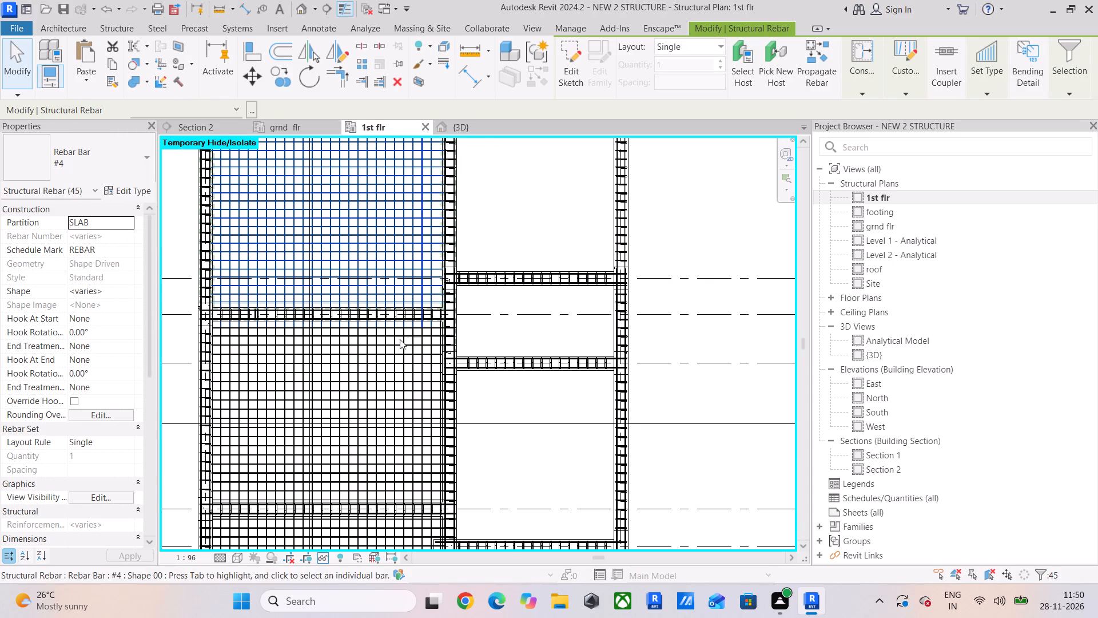
{"action": "middle_click_drag", "start_coordinate": [383, 332], "coordinate": [379, 390]}
{"action": "scroll", "coordinate": [342, 378], "scroll_direction": "up", "scroll_amount": 5}
{"action": "scroll", "coordinate": [512, 372], "scroll_direction": "up", "scroll_amount": 1}
{"action": "middle_click_drag", "start_coordinate": [512, 372], "coordinate": [484, 461]}
{"action": "scroll", "coordinate": [538, 346], "scroll_direction": "up", "scroll_amount": 4}
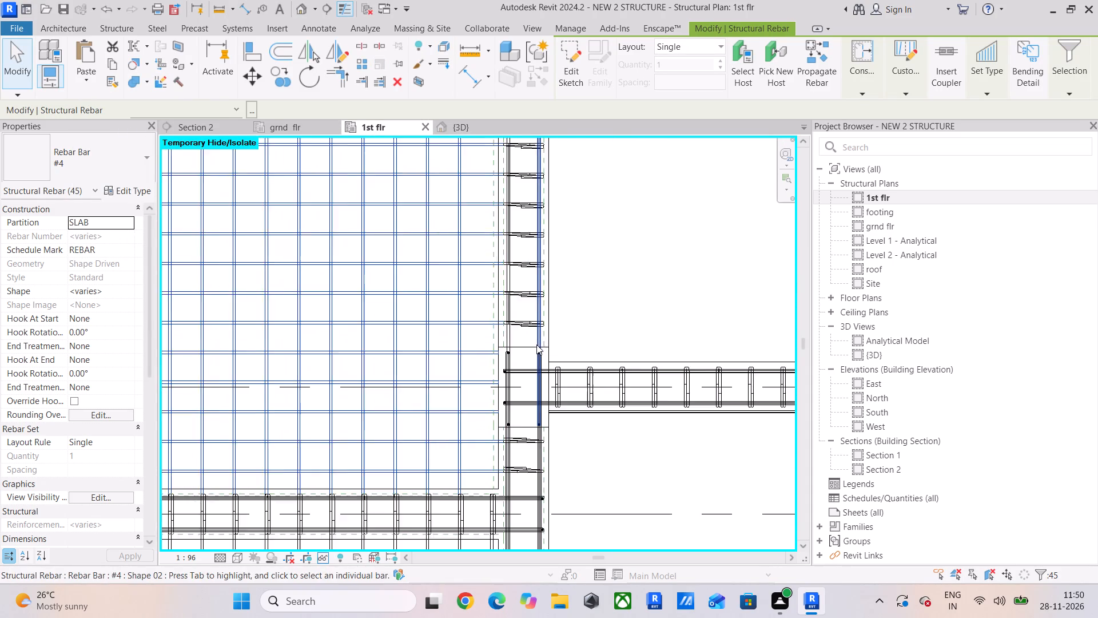
{"action": "left_click", "coordinate": [674, 258]}
{"action": "scroll", "coordinate": [520, 376], "scroll_direction": "down", "scroll_amount": 5}
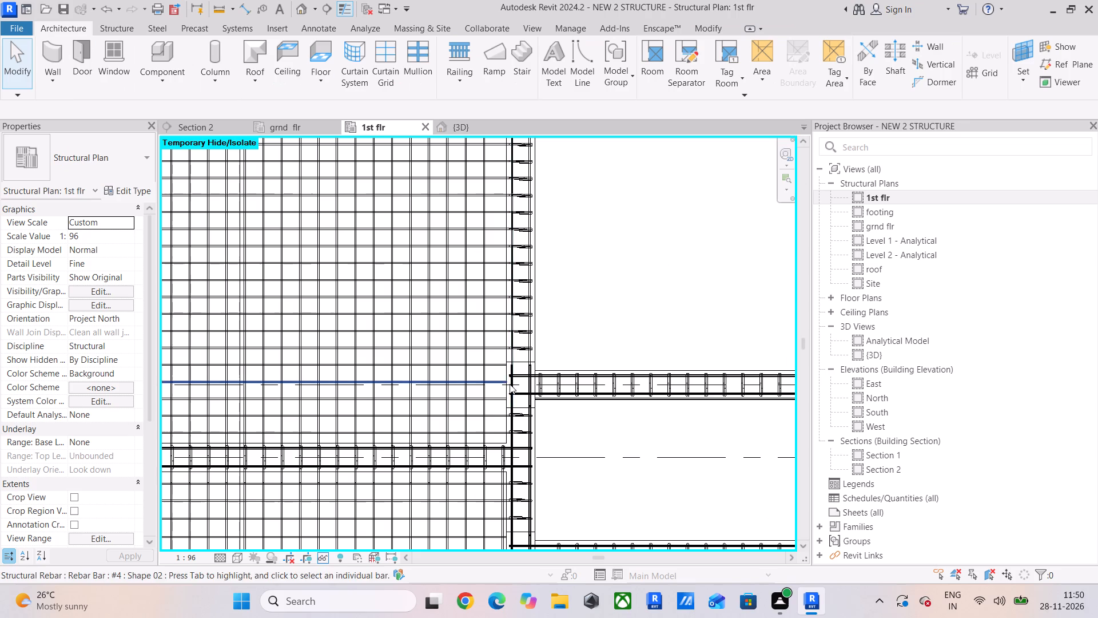
{"action": "scroll", "coordinate": [508, 386], "scroll_direction": "down", "scroll_amount": 3}
{"action": "middle_click_drag", "start_coordinate": [508, 387], "coordinate": [500, 442]}
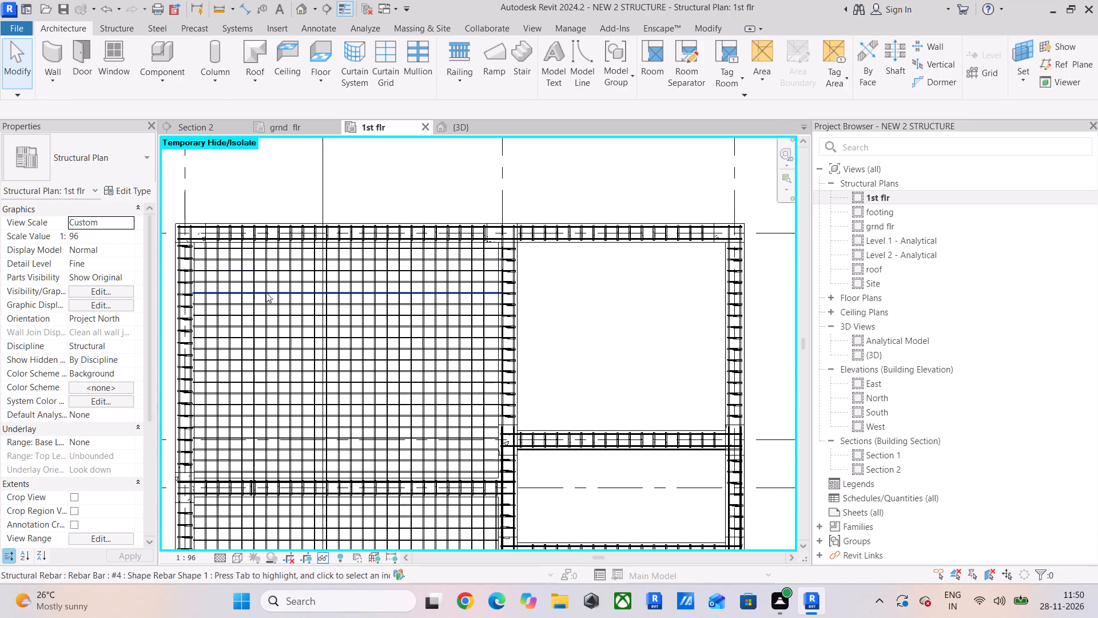
In the grnd flr plan, select the north-south #4 slab bars across the northeast bay, just south of the north edge beam.
{"action": "left_click", "coordinate": [292, 124]}
{"action": "scroll", "coordinate": [366, 291], "scroll_direction": "down", "scroll_amount": 2}
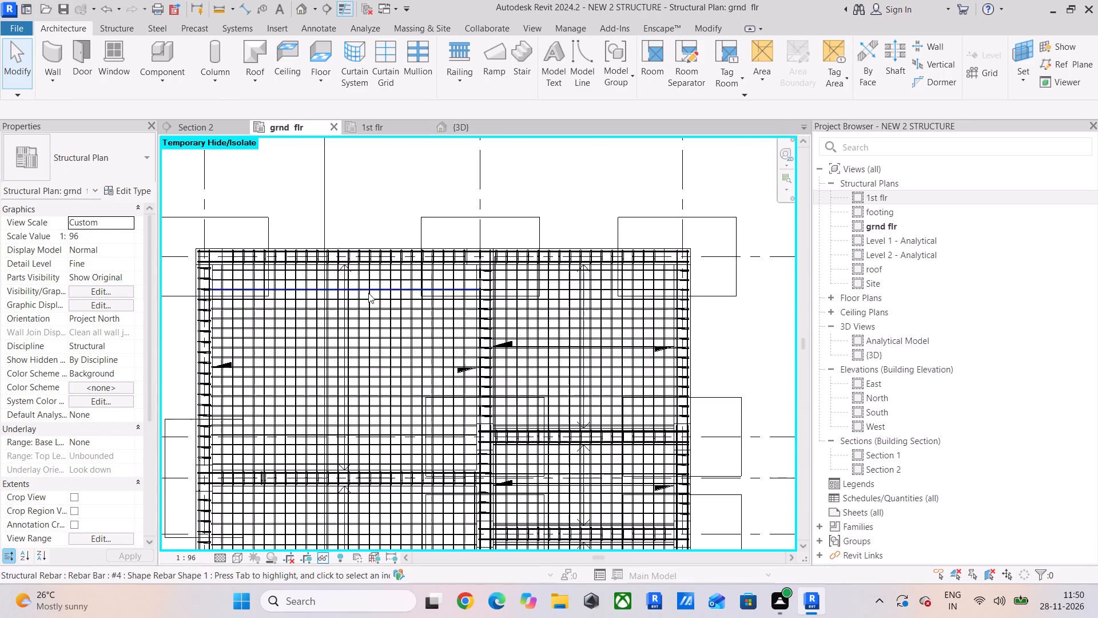
{"action": "scroll", "coordinate": [368, 293], "scroll_direction": "down", "scroll_amount": 1}
{"action": "middle_click_drag", "start_coordinate": [372, 294], "coordinate": [216, 295]}
{"action": "scroll", "coordinate": [353, 320], "scroll_direction": "up", "scroll_amount": 6}
{"action": "scroll", "coordinate": [523, 242], "scroll_direction": "up", "scroll_amount": 5}
{"action": "middle_click_drag", "start_coordinate": [568, 214], "coordinate": [574, 225]}
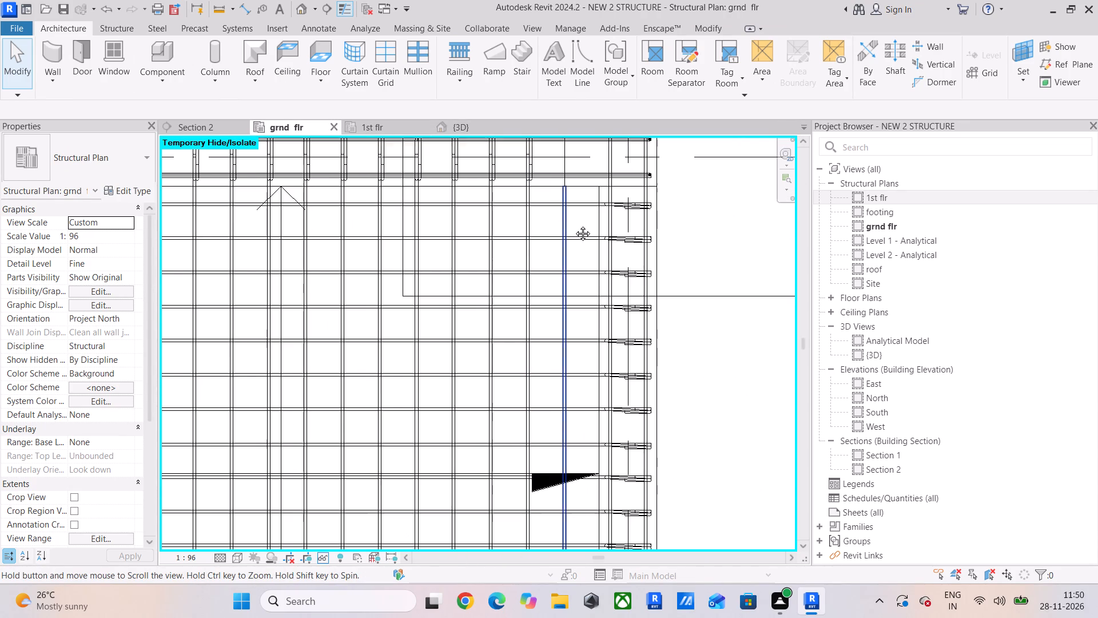
{"action": "middle_click_drag", "start_coordinate": [574, 225], "coordinate": [669, 300]}
{"action": "left_click_drag", "start_coordinate": [674, 298], "coordinate": [194, 308]}
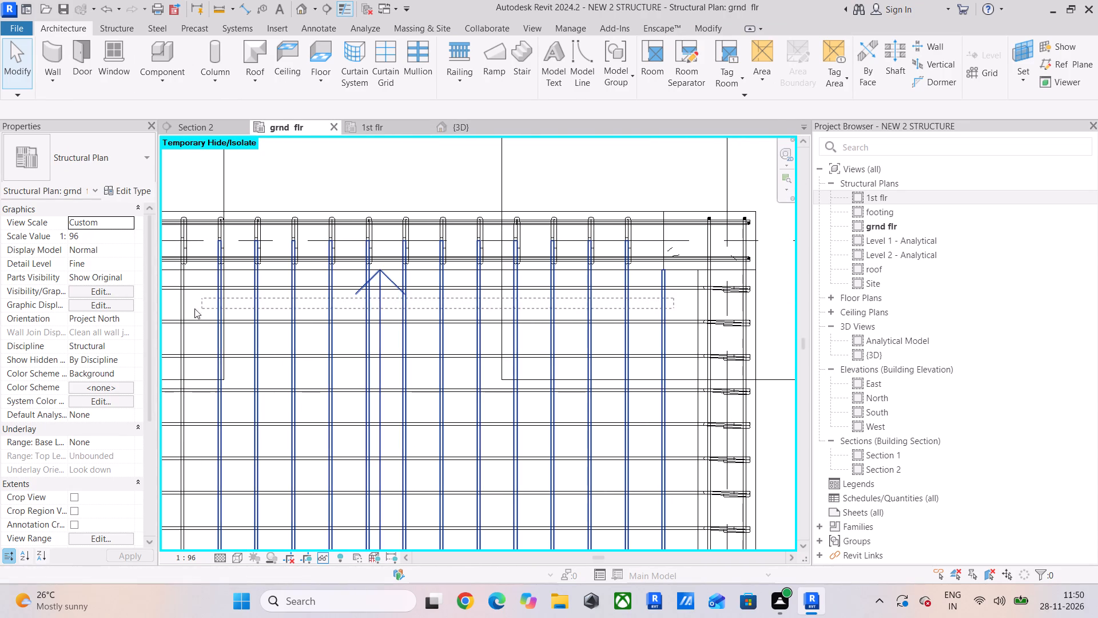
{"action": "left_click_drag", "start_coordinate": [194, 308], "coordinate": [166, 306]}
{"action": "middle_click_drag", "start_coordinate": [224, 307], "coordinate": [396, 308]}
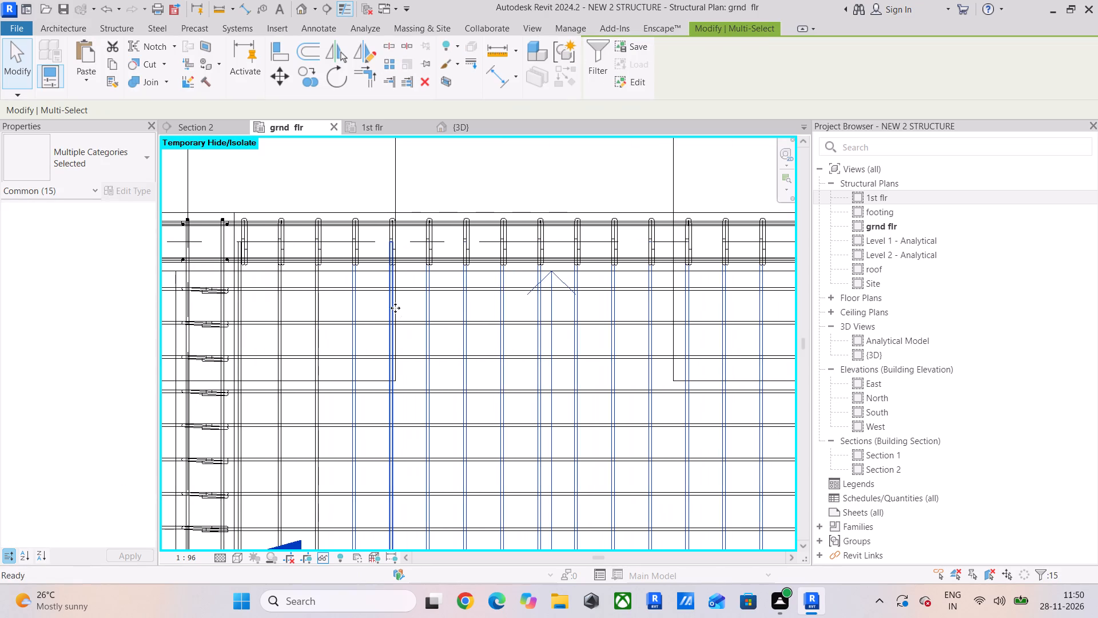
{"action": "left_click_drag", "start_coordinate": [334, 303], "coordinate": [240, 314], "text": "ctrl"}
Add the east-west slab bars of the northeast bay, from the north edge beam down to the grid 2 beam, to the selection.
{"action": "left_click_drag", "start_coordinate": [303, 276], "coordinate": [291, 447], "text": "ctrl"}
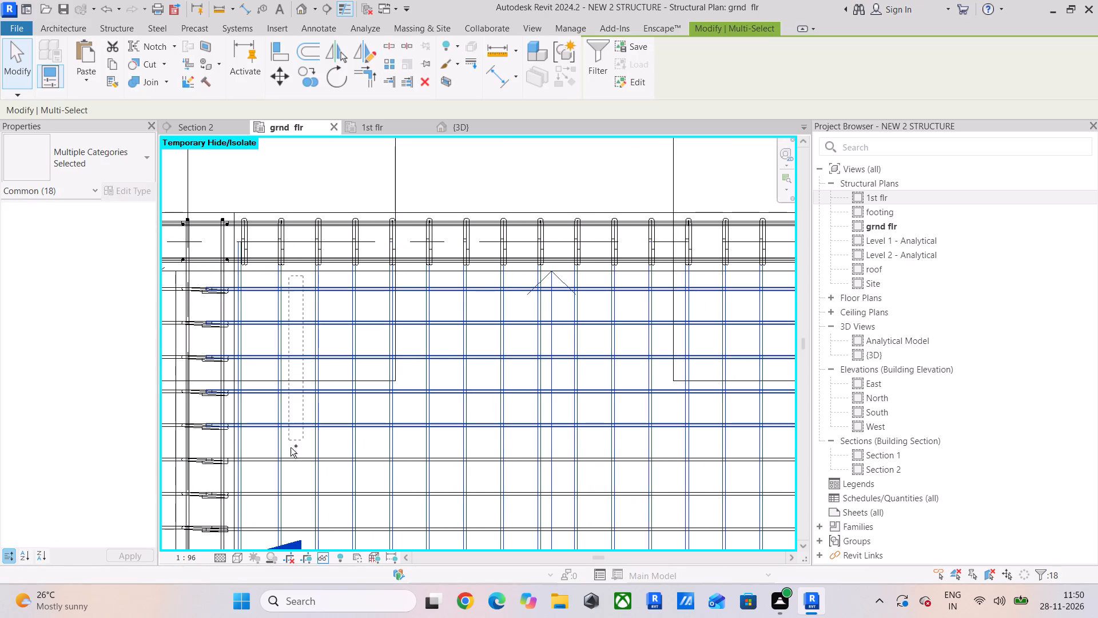
{"action": "left_click_drag", "start_coordinate": [291, 447], "coordinate": [288, 533], "text": "ctrl"}
{"action": "middle_click_drag", "start_coordinate": [316, 520], "coordinate": [334, 211]}
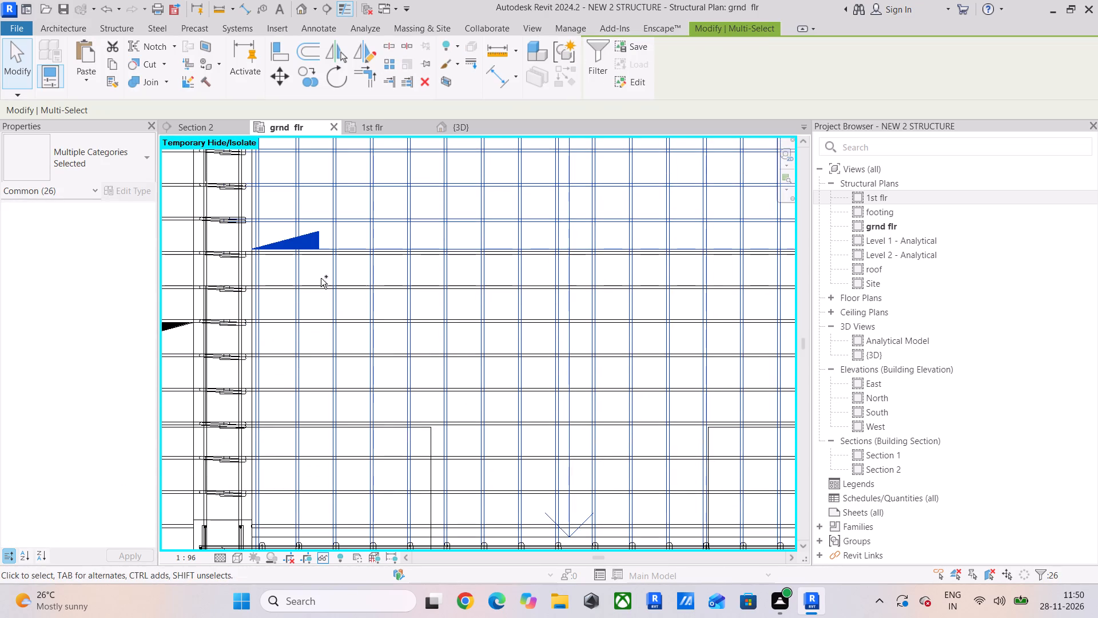
{"action": "left_click", "coordinate": [320, 257], "text": "ctrl"}
{"action": "left_click_drag", "start_coordinate": [319, 268], "coordinate": [306, 447], "text": "ctrl"}
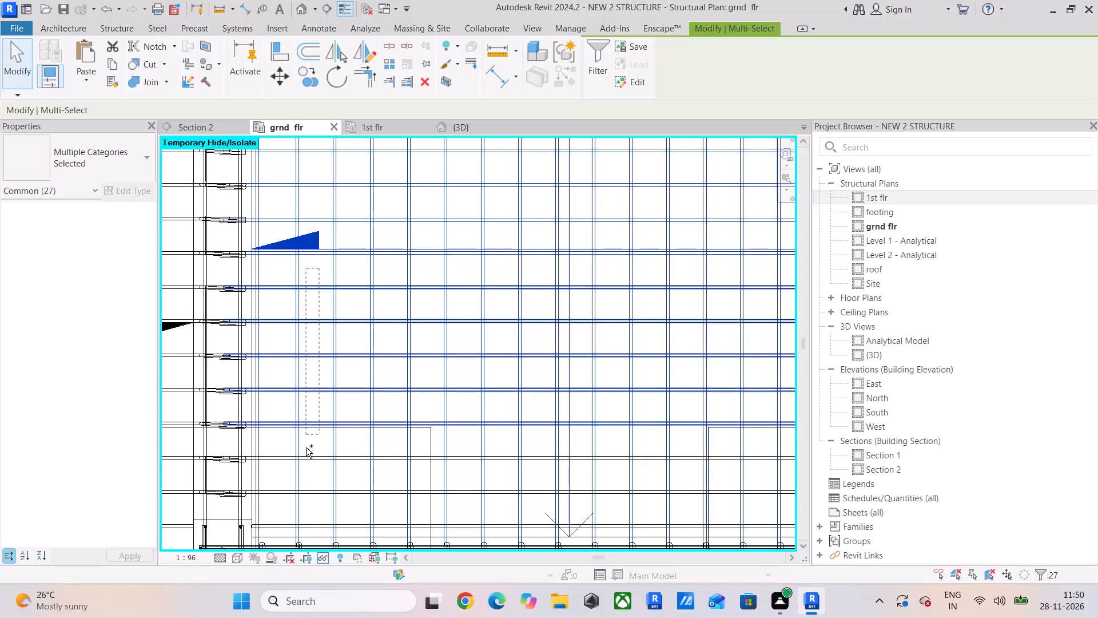
{"action": "left_click_drag", "start_coordinate": [306, 447], "coordinate": [309, 528], "text": "ctrl"}
Filter the foundation span direction symbol out of the selection, keeping only Structural Rebar.
{"action": "scroll", "coordinate": [383, 363], "scroll_direction": "down", "scroll_amount": 5}
{"action": "middle_click_drag", "start_coordinate": [415, 354], "coordinate": [332, 338]}
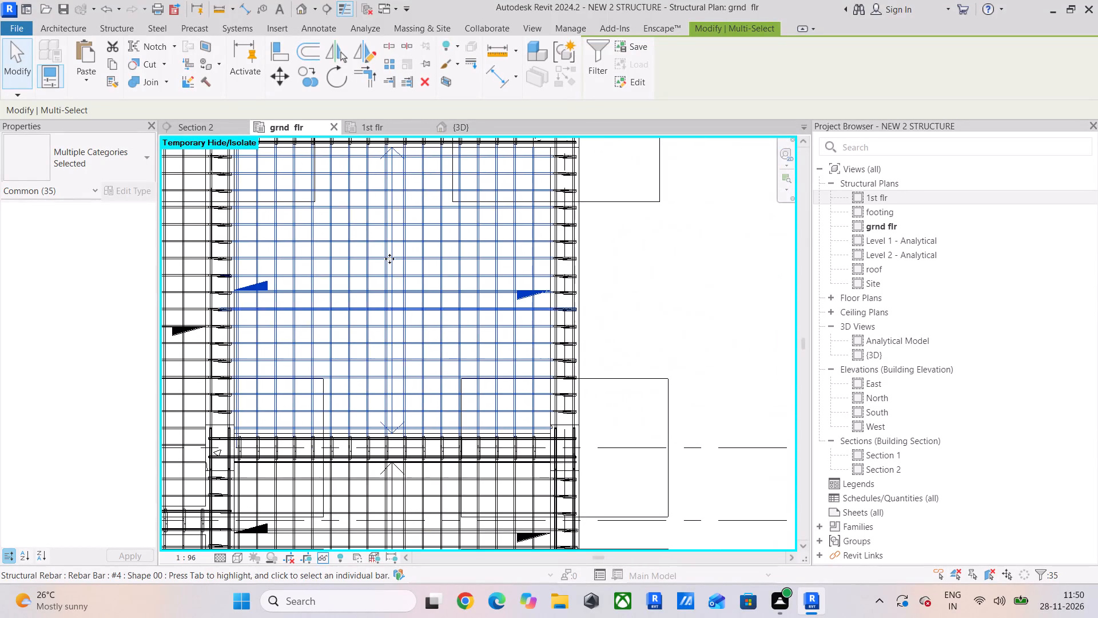
{"action": "left_click", "coordinate": [591, 56]}
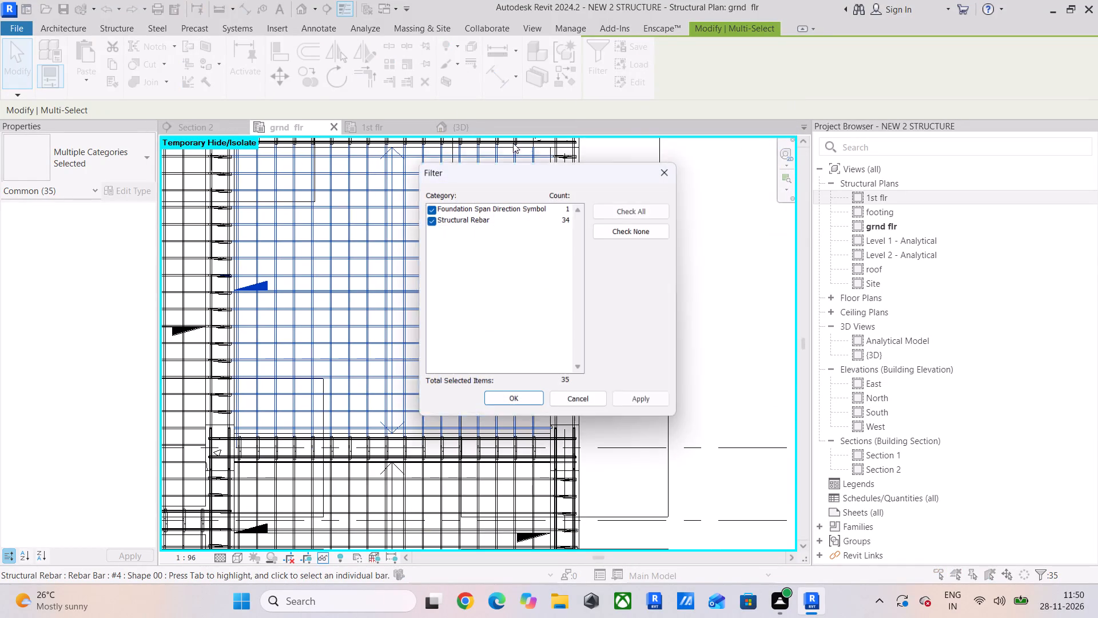
{"action": "left_click", "coordinate": [429, 205]}
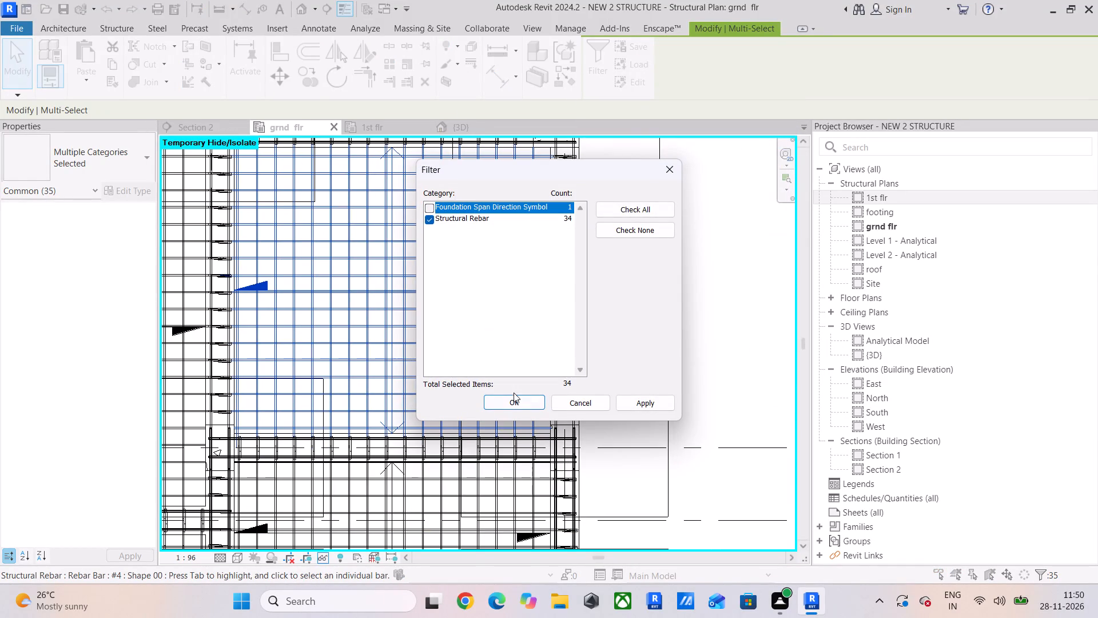
{"action": "left_click", "coordinate": [511, 397]}
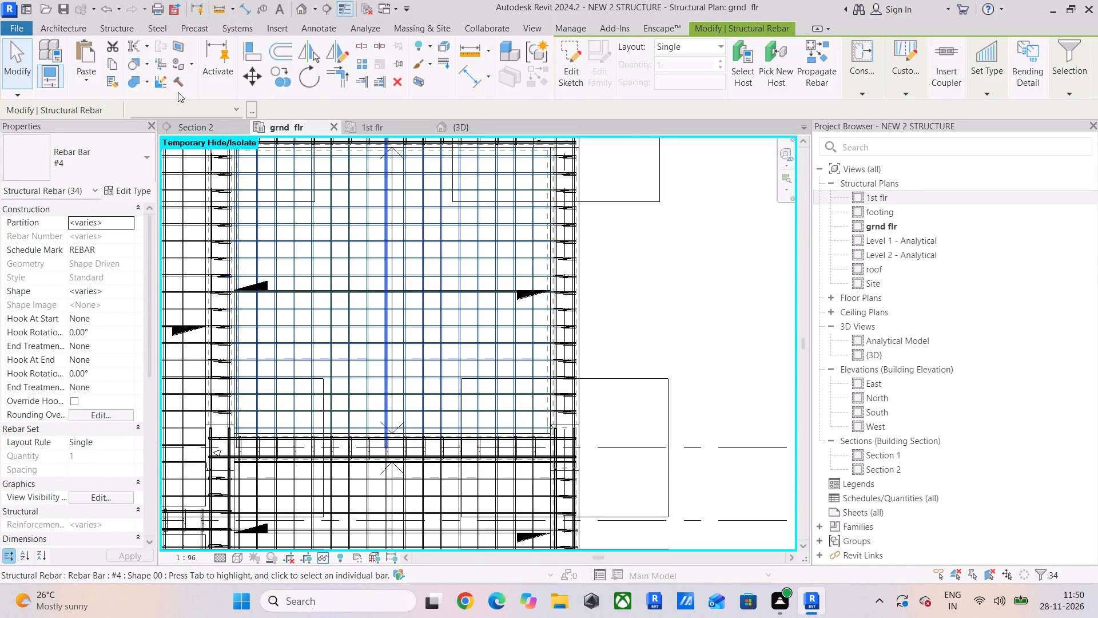
Copy the northeast bay's selected slab bars and paste them aligned to the 1st flr level.
{"action": "double_click", "coordinate": [112, 62]}
{"action": "left_click", "coordinate": [112, 62]}
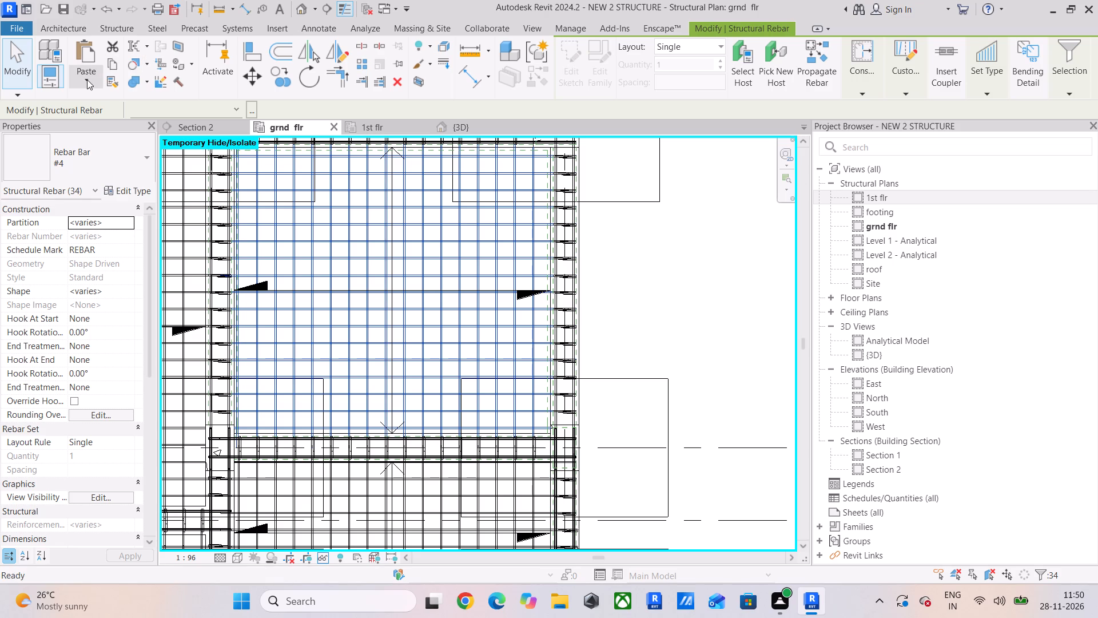
{"action": "left_click", "coordinate": [87, 80]}
{"action": "left_click", "coordinate": [140, 126]}
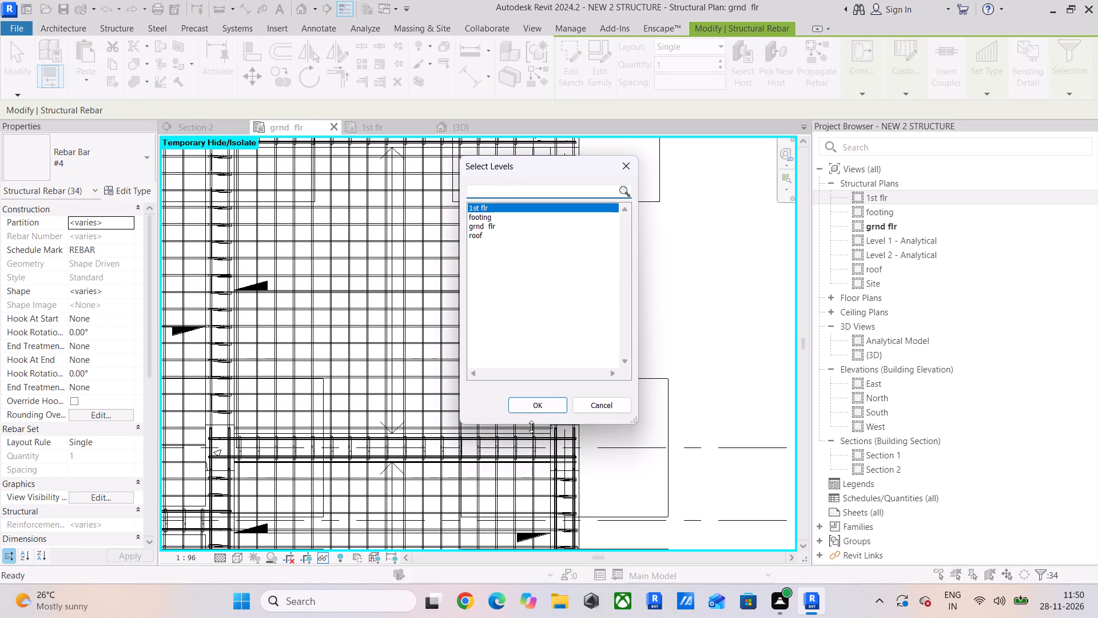
{"action": "left_click", "coordinate": [539, 406]}
Examine the northeast bay's pasted mesh in the 1st flr plan around the grid 2 beam and the bays south of it.
{"action": "left_click", "coordinate": [387, 121]}
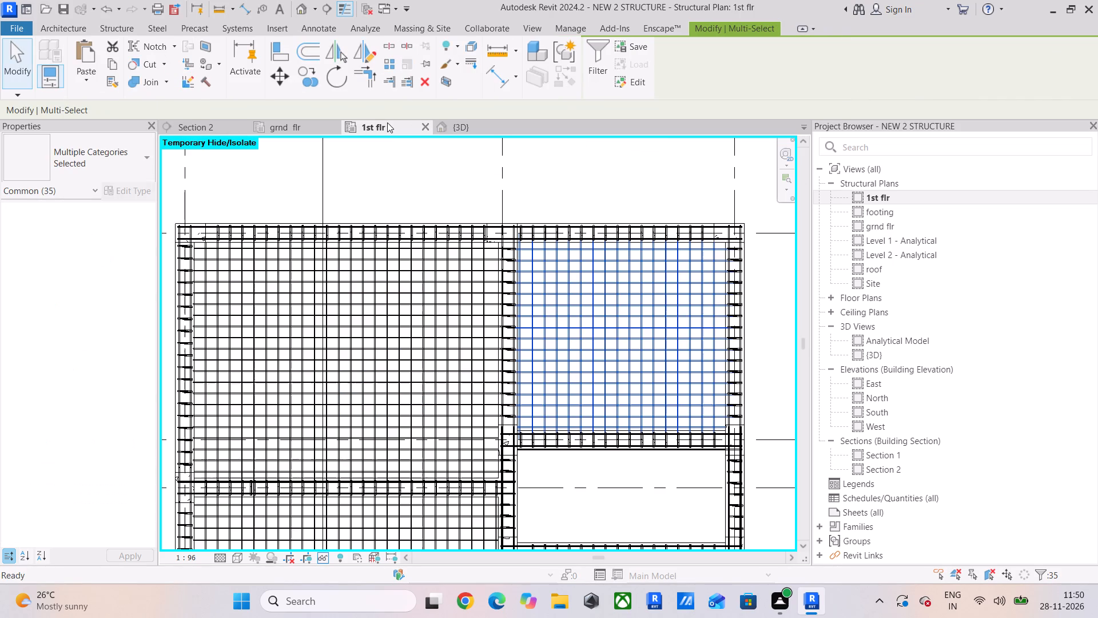
{"action": "middle_click_drag", "start_coordinate": [542, 396], "coordinate": [373, 306]}
{"action": "scroll", "coordinate": [381, 312], "scroll_direction": "up", "scroll_amount": 6}
{"action": "middle_click_drag", "start_coordinate": [424, 421], "coordinate": [365, 316]}
{"action": "scroll", "coordinate": [281, 293], "scroll_direction": "up", "scroll_amount": 5}
{"action": "scroll", "coordinate": [298, 390], "scroll_direction": "down", "scroll_amount": 4}
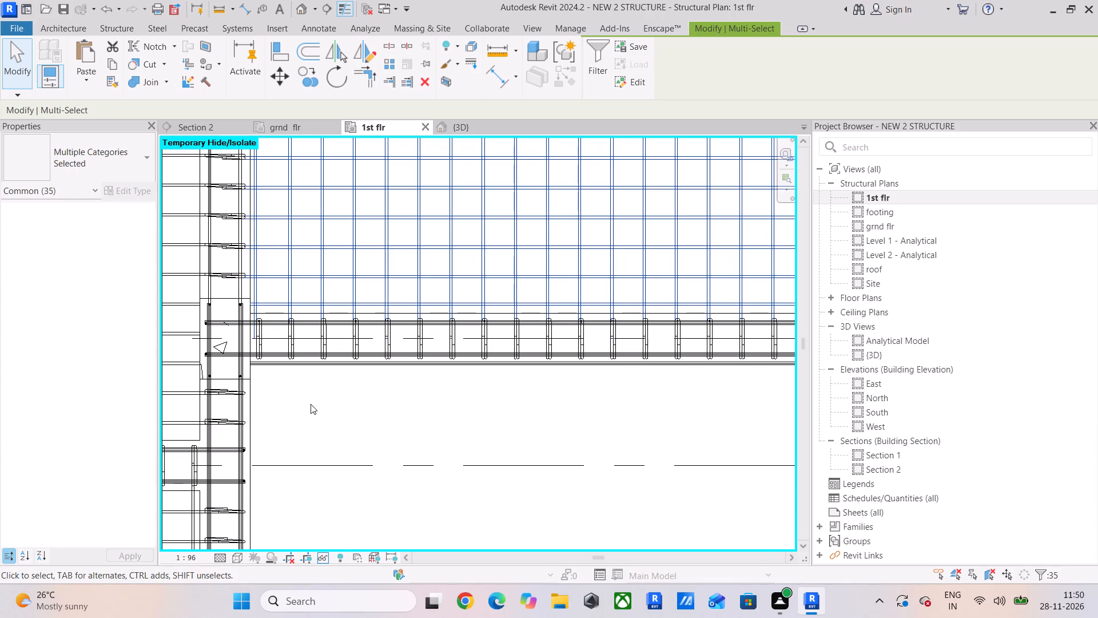
{"action": "left_click", "coordinate": [316, 415]}
{"action": "scroll", "coordinate": [325, 411], "scroll_direction": "down", "scroll_amount": 9}
{"action": "middle_click_drag", "start_coordinate": [341, 405], "coordinate": [305, 312]}
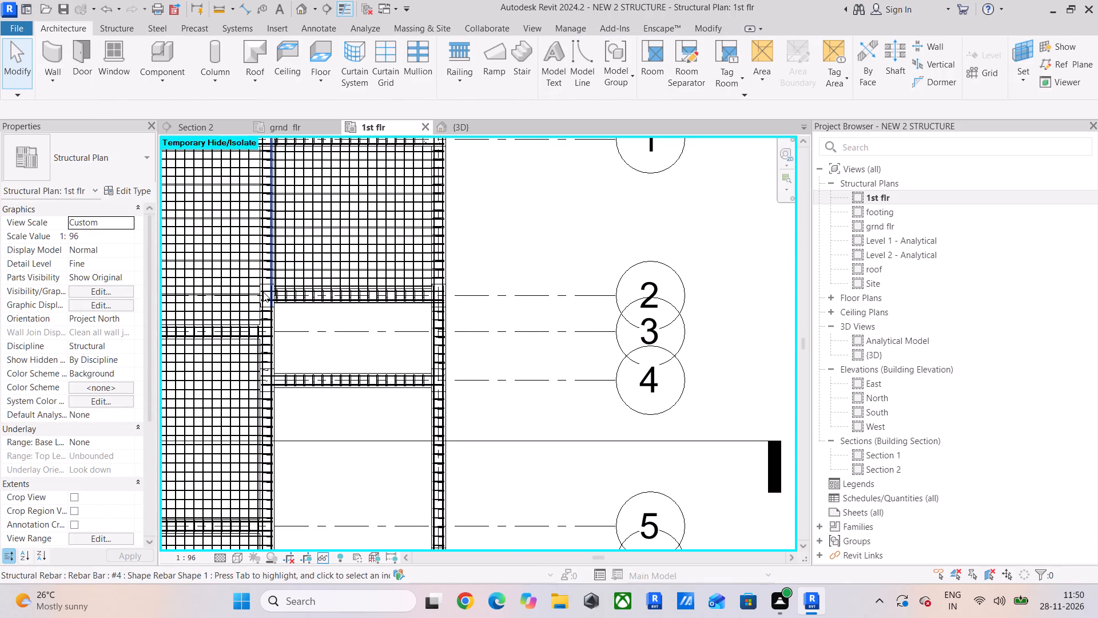
{"action": "scroll", "coordinate": [261, 283], "scroll_direction": "up", "scroll_amount": 6}
{"action": "scroll", "coordinate": [311, 251], "scroll_direction": "up", "scroll_amount": 5}
{"action": "scroll", "coordinate": [254, 279], "scroll_direction": "up", "scroll_amount": 6}
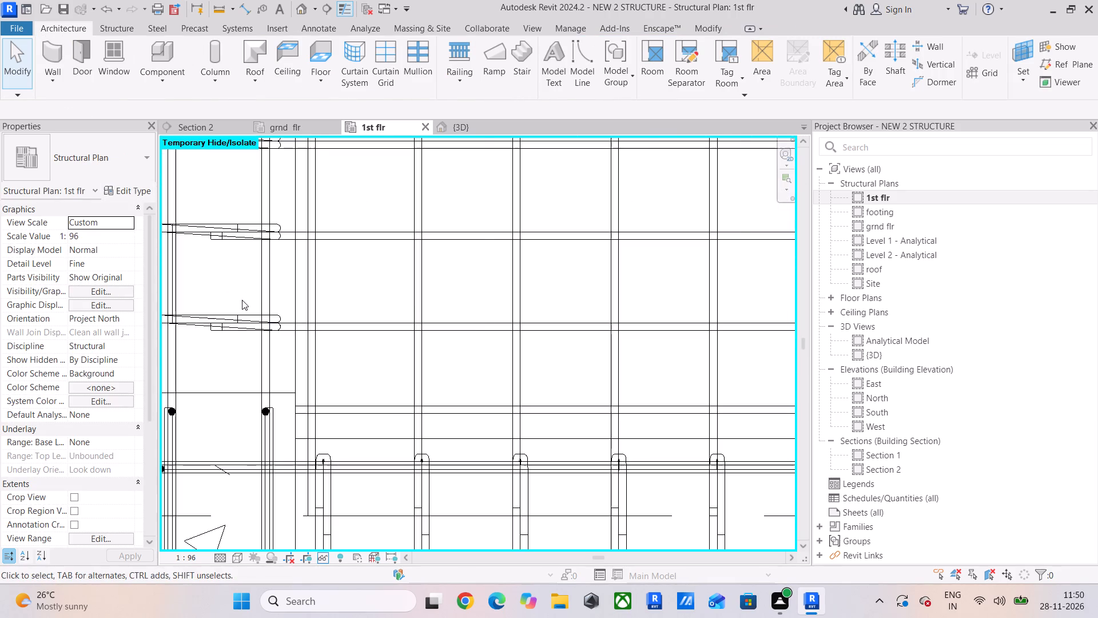
Examine the pasted mesh on both sides of the columns along the grid 2 beam in the 1st flr plan.
{"action": "scroll", "coordinate": [242, 300], "scroll_direction": "down", "scroll_amount": 2}
{"action": "middle_click_drag", "start_coordinate": [244, 301], "coordinate": [368, 334]}
{"action": "scroll", "coordinate": [323, 360], "scroll_direction": "up", "scroll_amount": 5}
{"action": "scroll", "coordinate": [341, 343], "scroll_direction": "down", "scroll_amount": 4}
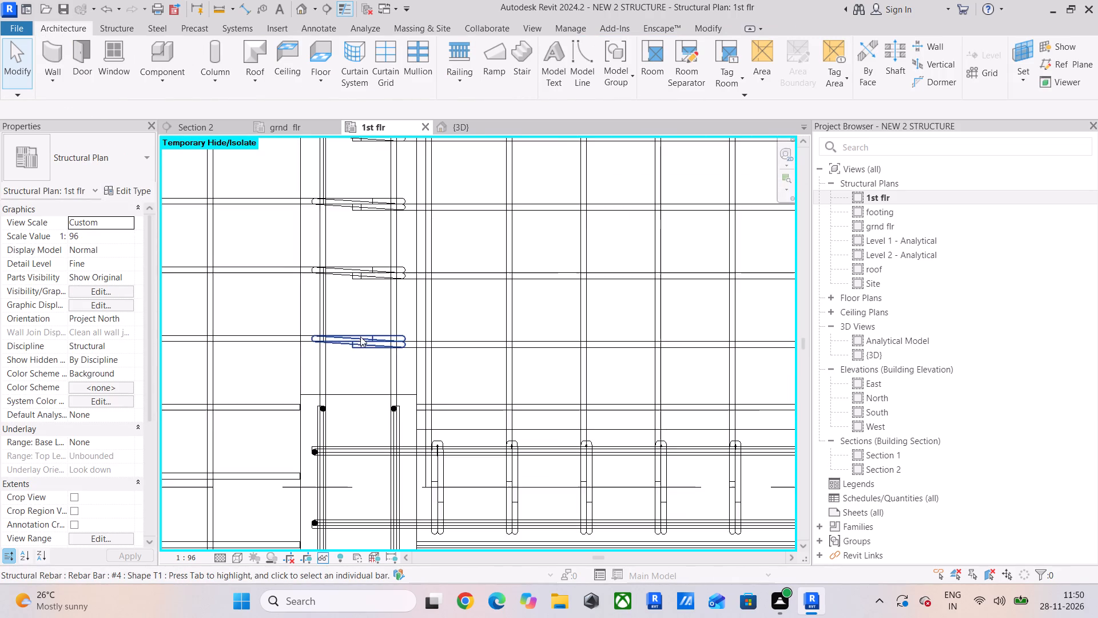
{"action": "scroll", "coordinate": [360, 336], "scroll_direction": "down", "scroll_amount": 4}
{"action": "middle_click_drag", "start_coordinate": [382, 331], "coordinate": [228, 349]}
{"action": "scroll", "coordinate": [372, 345], "scroll_direction": "down", "scroll_amount": 5}
{"action": "middle_click_drag", "start_coordinate": [407, 340], "coordinate": [335, 345]}
{"action": "scroll", "coordinate": [544, 367], "scroll_direction": "up", "scroll_amount": 2}
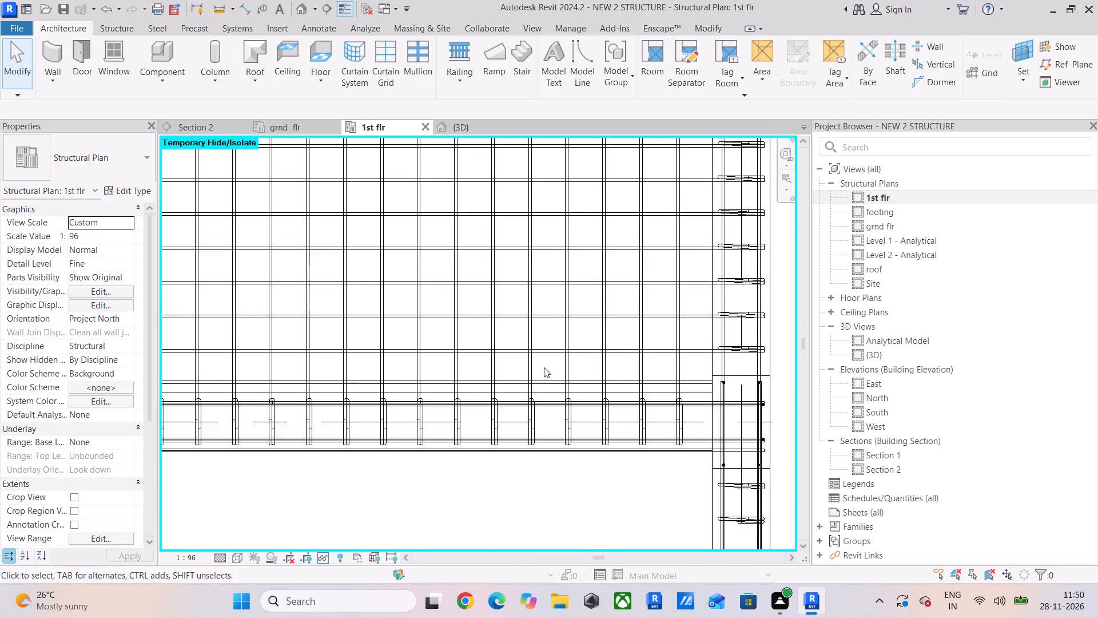
{"action": "scroll", "coordinate": [544, 367], "scroll_direction": "up", "scroll_amount": 2}
{"action": "scroll", "coordinate": [516, 362], "scroll_direction": "down", "scroll_amount": 6}
{"action": "middle_click_drag", "start_coordinate": [387, 365], "coordinate": [498, 339]}
{"action": "scroll", "coordinate": [379, 412], "scroll_direction": "up", "scroll_amount": 5}
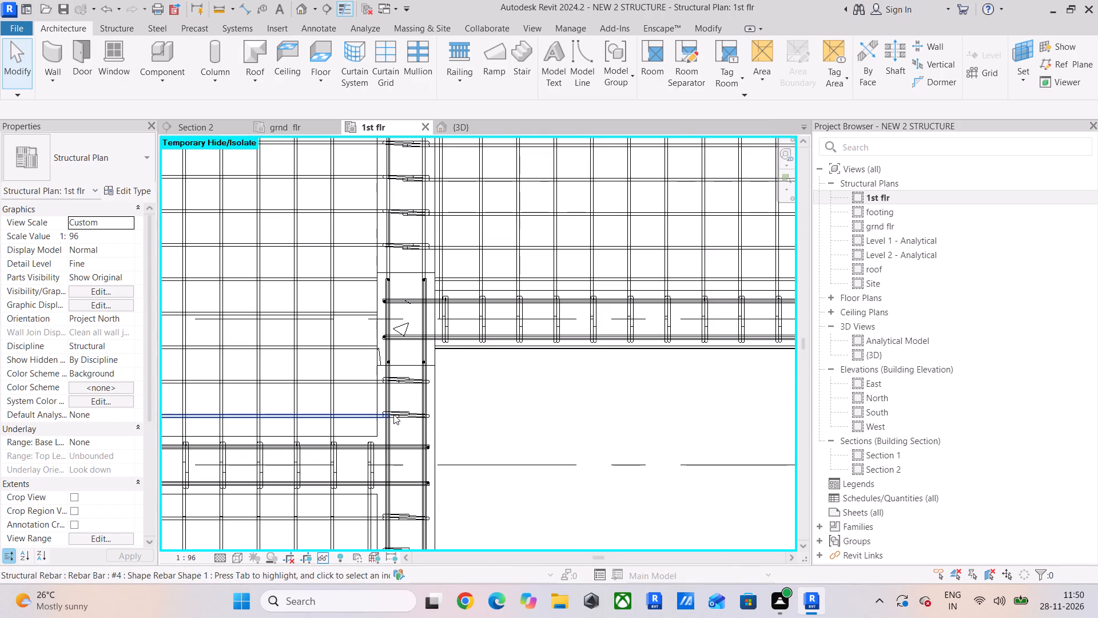
{"action": "scroll", "coordinate": [410, 406], "scroll_direction": "down", "scroll_amount": 3}
{"action": "scroll", "coordinate": [400, 391], "scroll_direction": "up", "scroll_amount": 6}
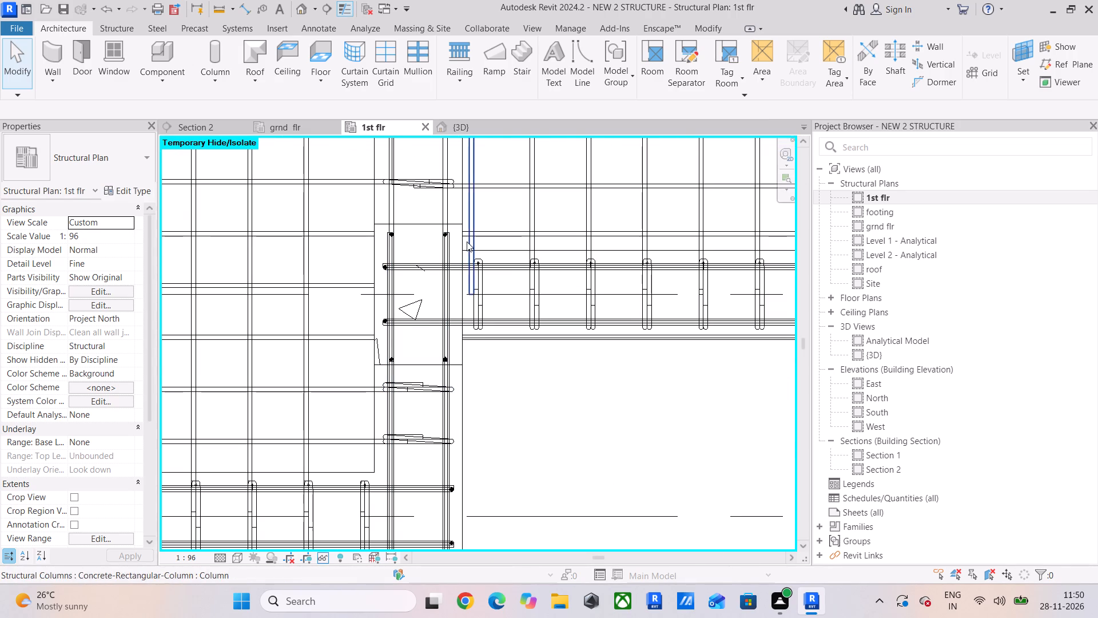
{"action": "middle_click_drag", "start_coordinate": [467, 241], "coordinate": [453, 363]}
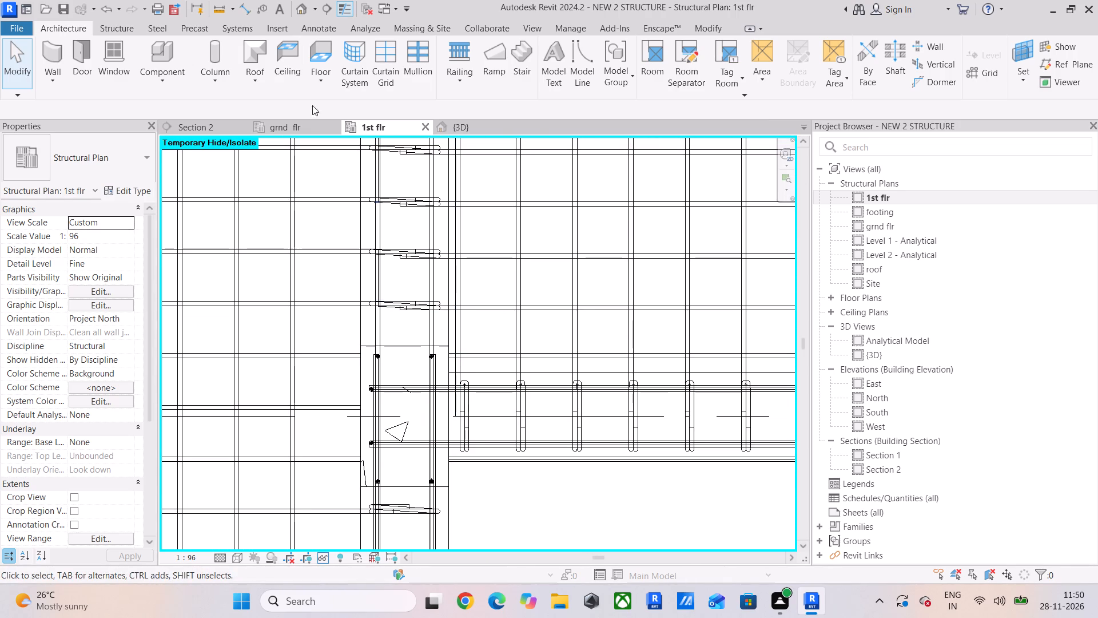
Measure the spacing of the east-west slab bars just west of the grid 2 column with an aligned dimension.
{"action": "left_click", "coordinate": [708, 33]}
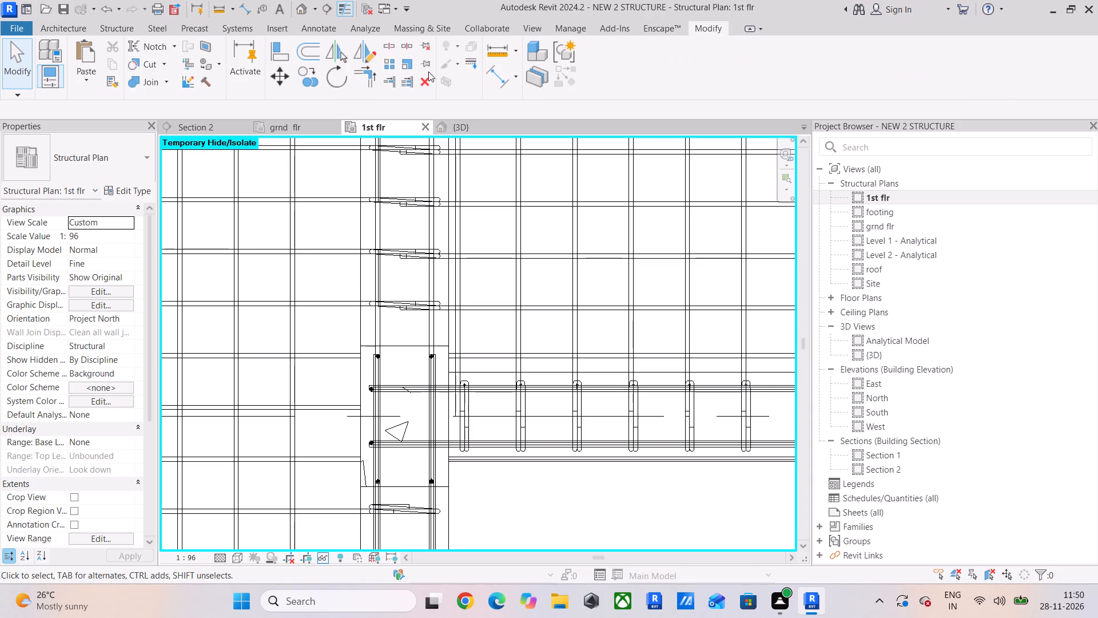
{"action": "left_click", "coordinate": [497, 82]}
{"action": "scroll", "coordinate": [337, 350], "scroll_direction": "up", "scroll_amount": 3}
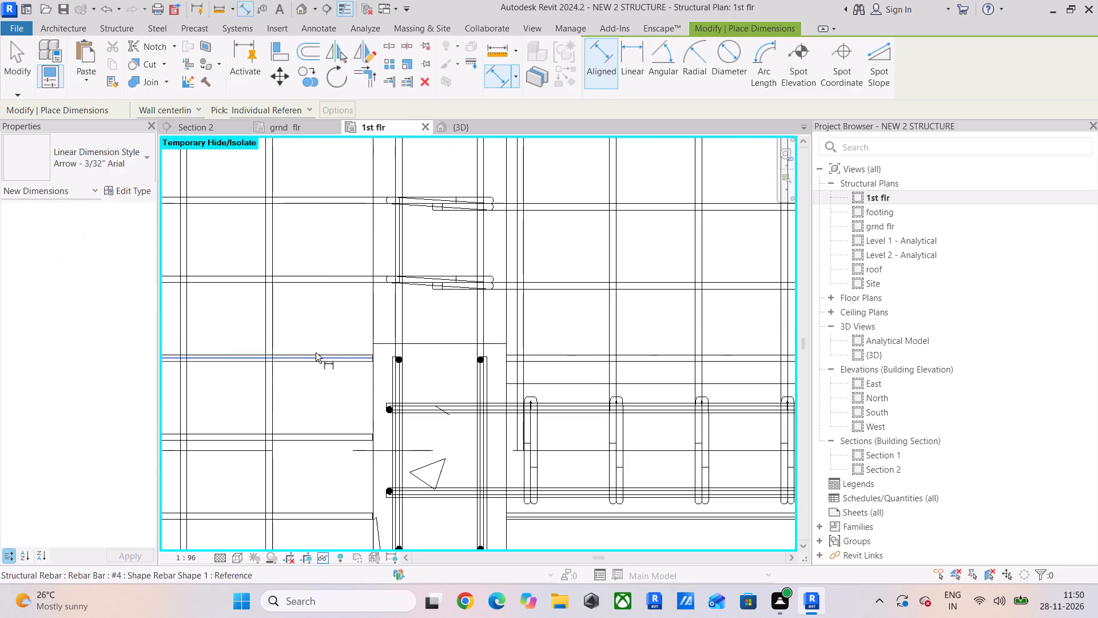
{"action": "left_click_drag", "start_coordinate": [316, 350], "coordinate": [319, 340]}
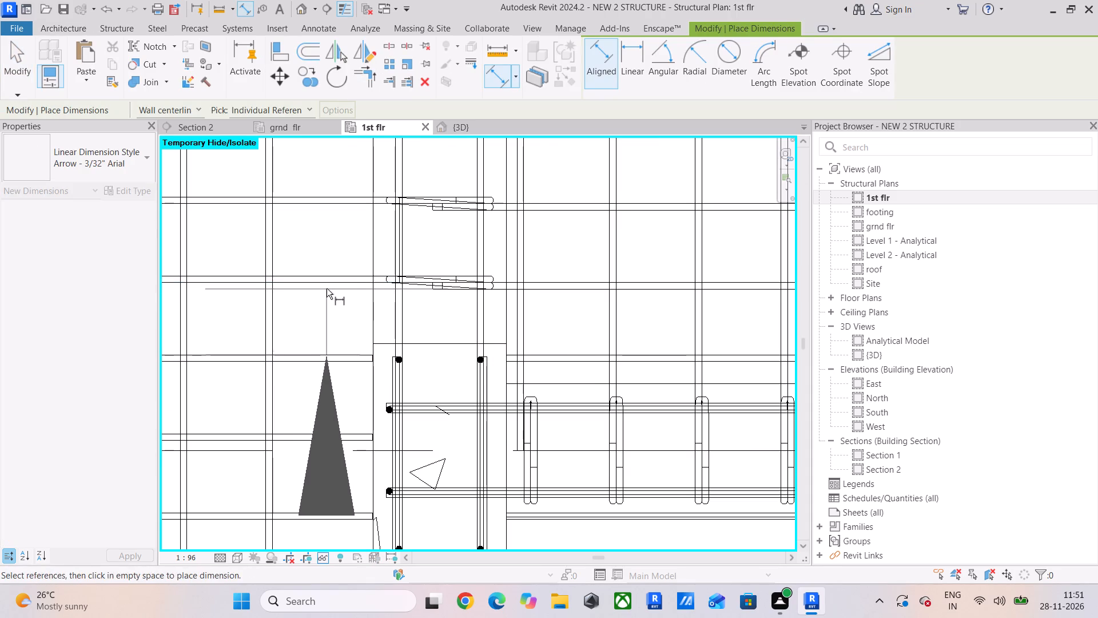
{"action": "left_click", "coordinate": [327, 287]}
{"action": "scroll", "coordinate": [313, 342], "scroll_direction": "down", "scroll_amount": 5}
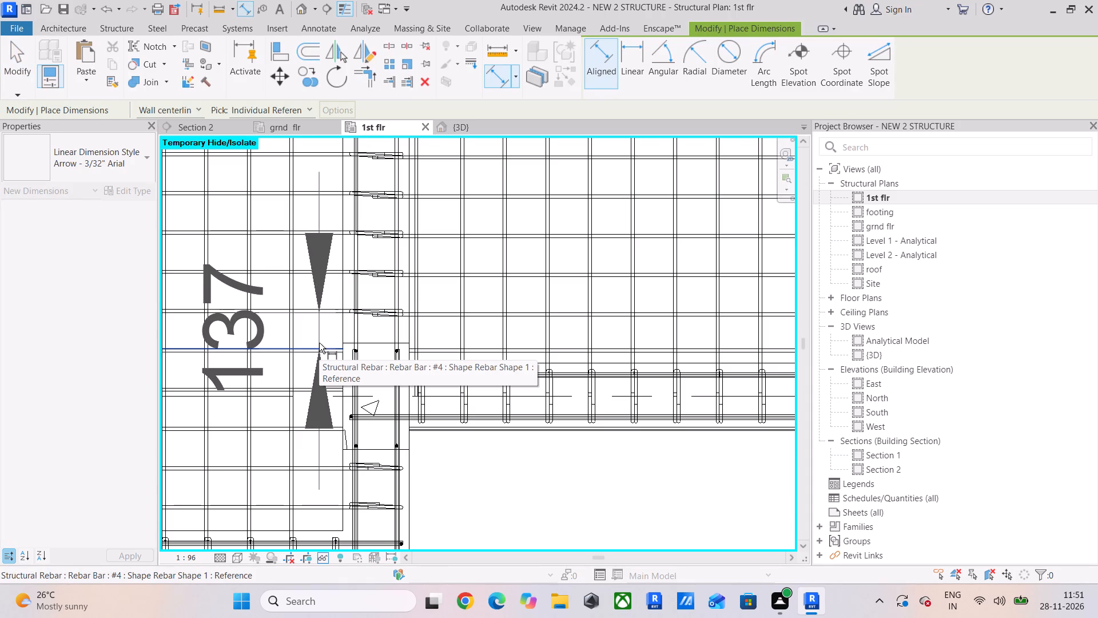
{"action": "key", "text": "Escape"}
Measure the spacing of the northeast bay's two southernmost east-west slab bars, just north of the grid 2 beam.
{"action": "scroll", "coordinate": [516, 343], "scroll_direction": "up", "scroll_amount": 1}
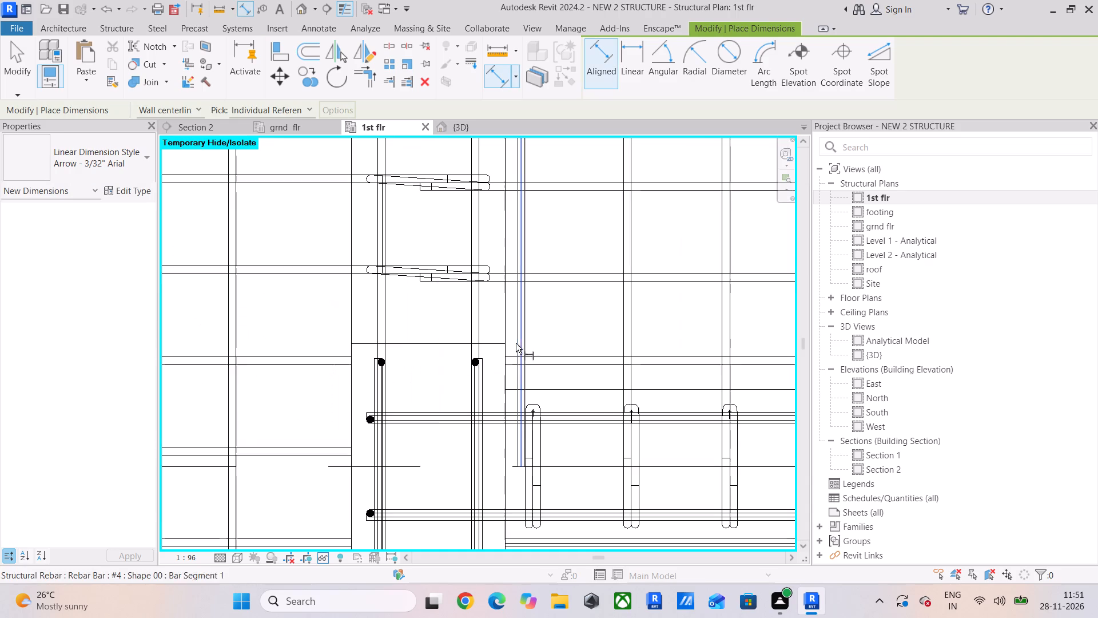
{"action": "left_click", "coordinate": [561, 351]}
{"action": "left_click", "coordinate": [572, 286]}
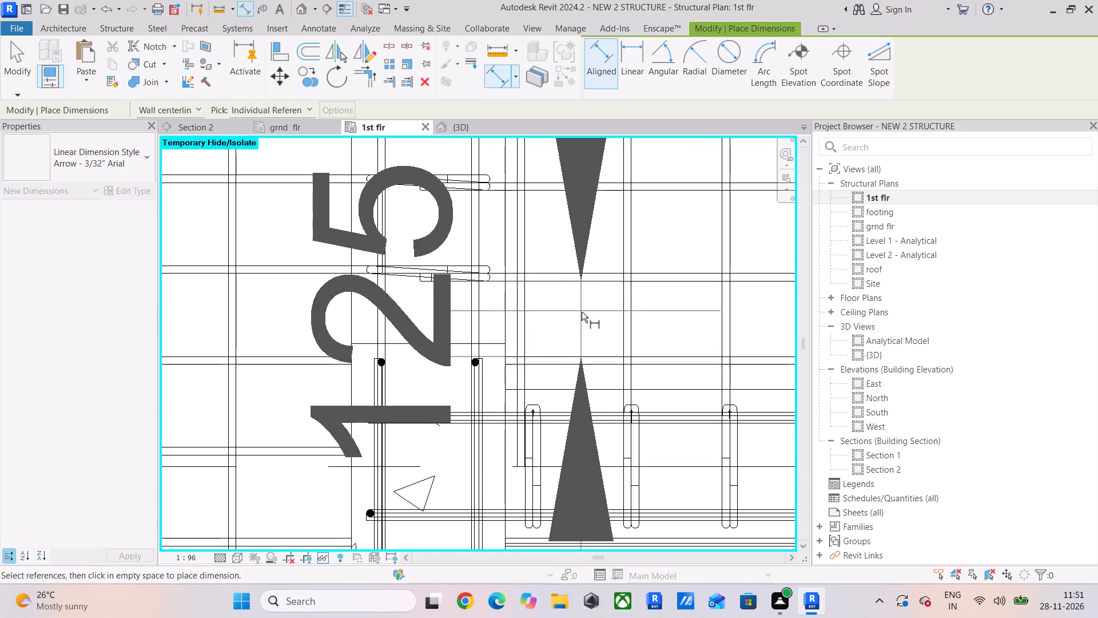
{"action": "scroll", "coordinate": [584, 316], "scroll_direction": "down", "scroll_amount": 3}
{"action": "key", "text": "Escape"}
{"action": "scroll", "coordinate": [585, 317], "scroll_direction": "down", "scroll_amount": 3}
{"action": "middle_click_drag", "start_coordinate": [585, 317], "coordinate": [432, 322]}
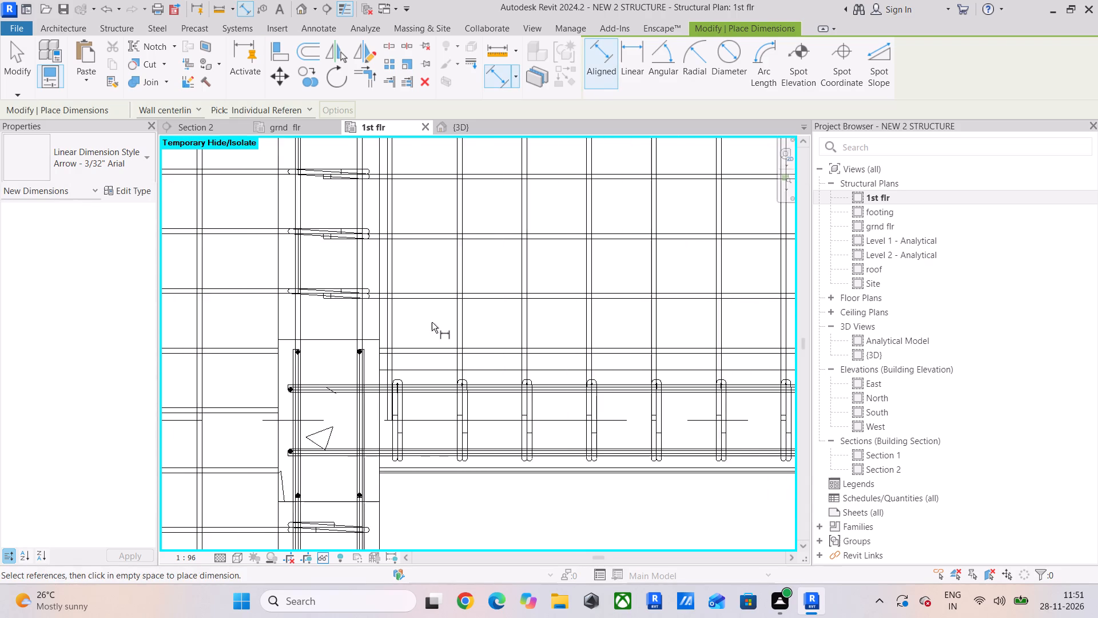
{"action": "scroll", "coordinate": [432, 322], "scroll_direction": "down", "scroll_amount": 5}
{"action": "middle_click_drag", "start_coordinate": [426, 323], "coordinate": [382, 343]}
{"action": "scroll", "coordinate": [381, 343], "scroll_direction": "down", "scroll_amount": 5}
{"action": "middle_click_drag", "start_coordinate": [381, 345], "coordinate": [449, 346]}
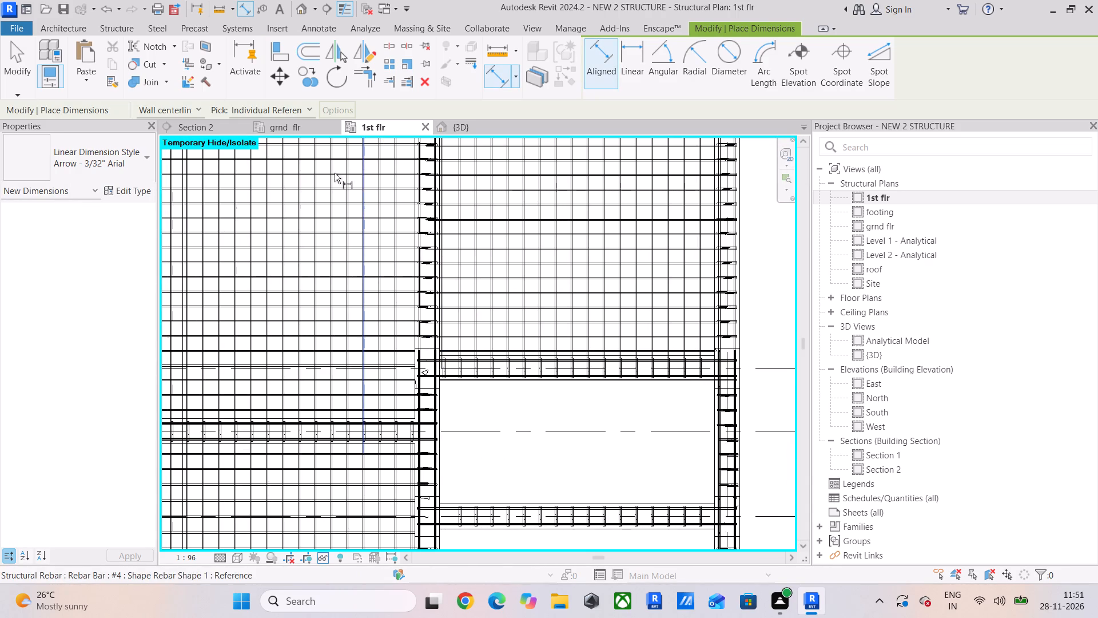
In the grnd flr plan, measure the spacing of the northeast bay's east-west slab bars near the grid 2 beam.
{"action": "left_click", "coordinate": [302, 129]}
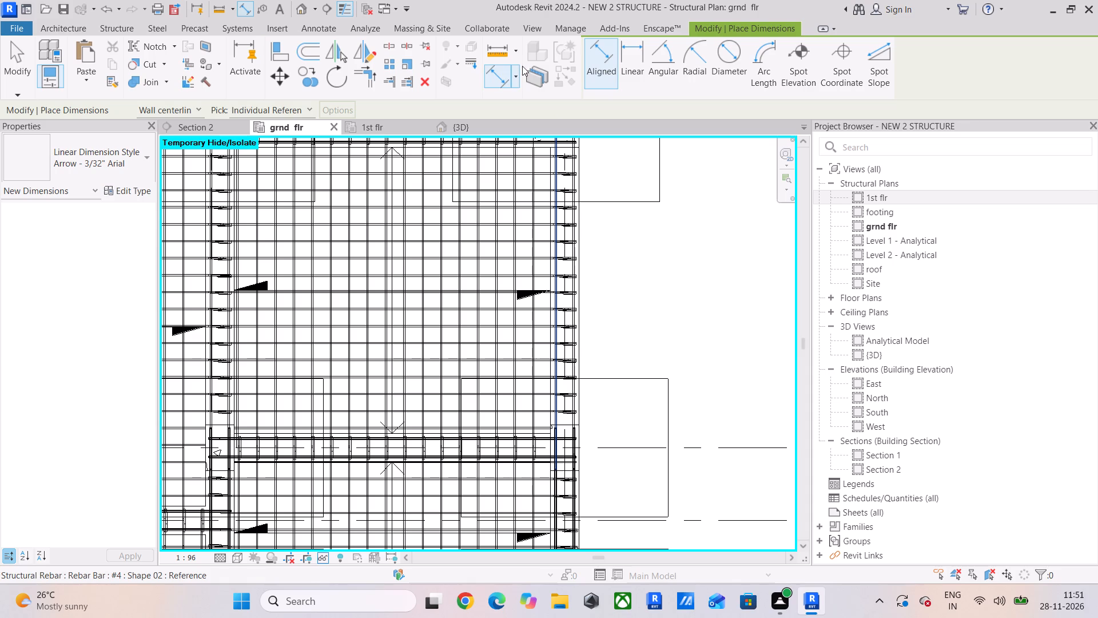
{"action": "left_click", "coordinate": [495, 68]}
{"action": "scroll", "coordinate": [455, 395], "scroll_direction": "up", "scroll_amount": 5}
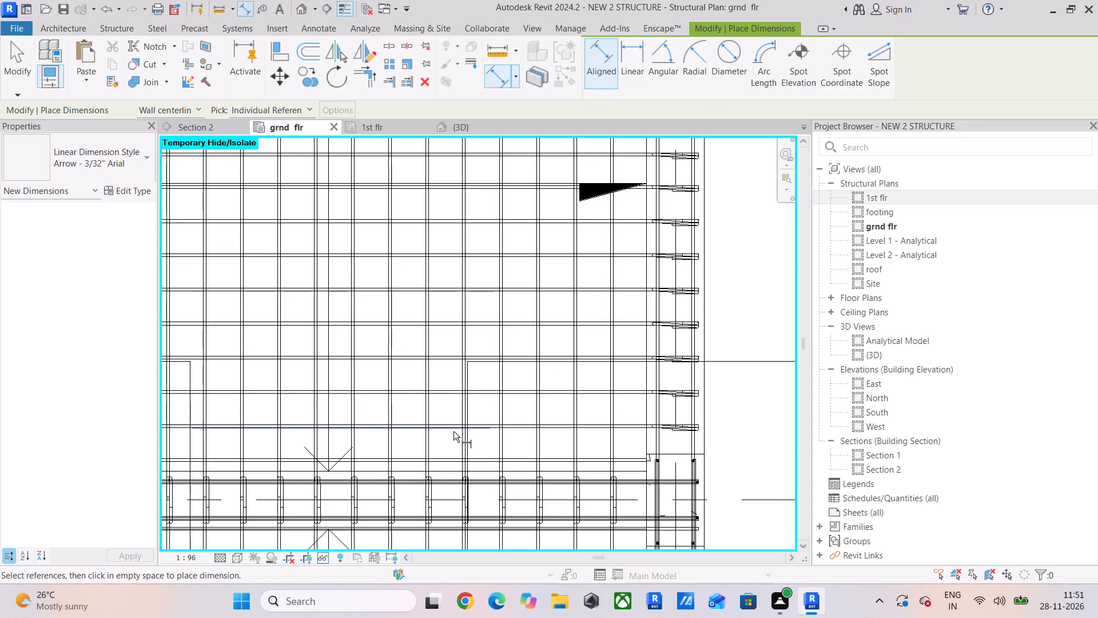
{"action": "scroll", "coordinate": [453, 430], "scroll_direction": "up", "scroll_amount": 4}
{"action": "left_click", "coordinate": [451, 415]}
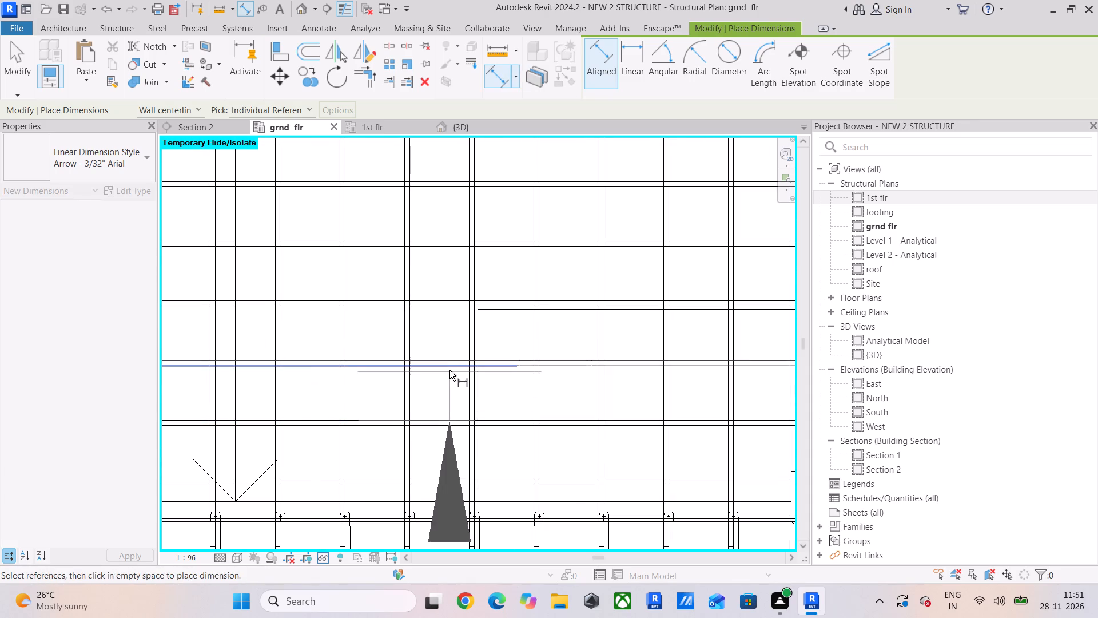
{"action": "left_click", "coordinate": [449, 370]}
{"action": "scroll", "coordinate": [436, 381], "scroll_direction": "down", "scroll_amount": 9}
{"action": "middle_click_drag", "start_coordinate": [436, 381], "coordinate": [545, 380]}
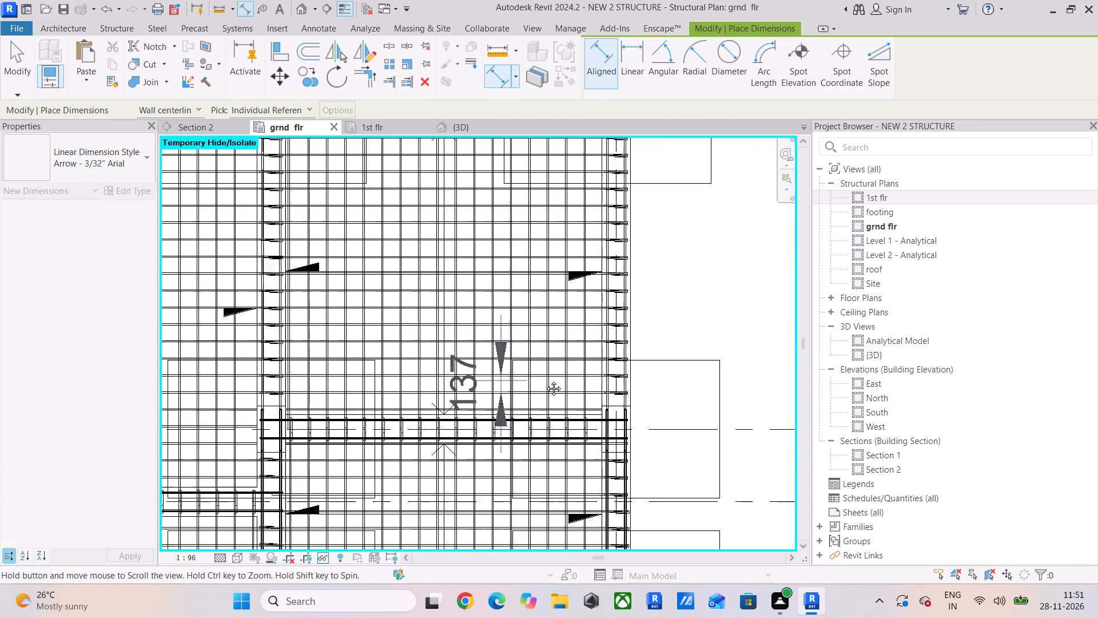
{"action": "middle_click_drag", "start_coordinate": [545, 380], "coordinate": [551, 379]}
{"action": "key", "text": "Escape"}
Measure the stirrup spacing of the ground floor's east edge beam just north of the grid 2 beam.
{"action": "middle_click_drag", "start_coordinate": [576, 383], "coordinate": [224, 387]}
{"action": "scroll", "coordinate": [476, 414], "scroll_direction": "up", "scroll_amount": 5}
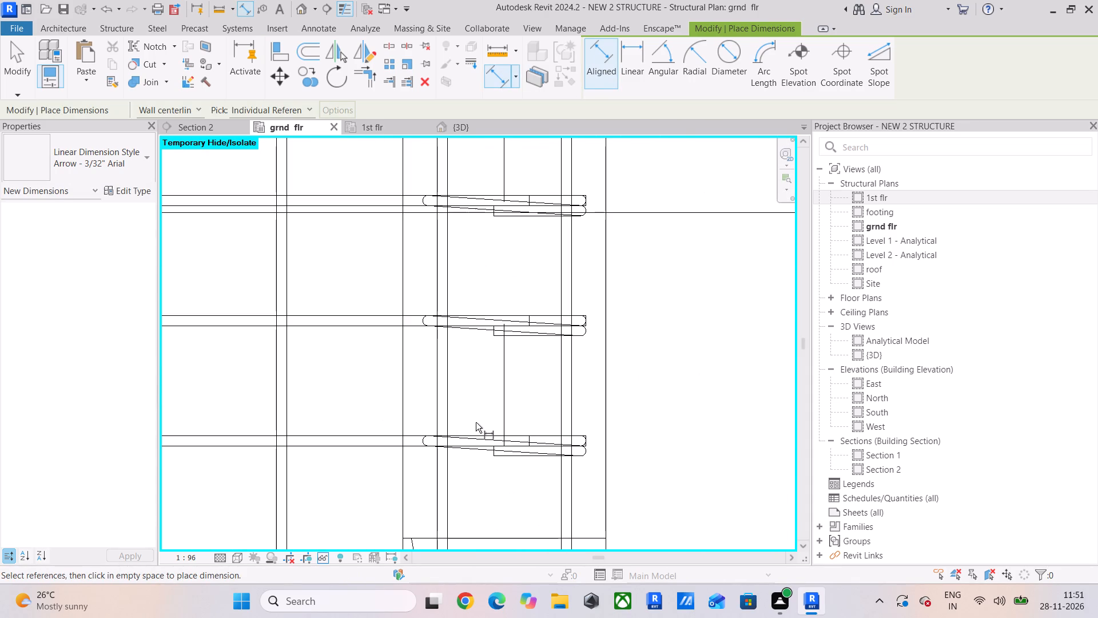
{"action": "left_click", "coordinate": [478, 431]}
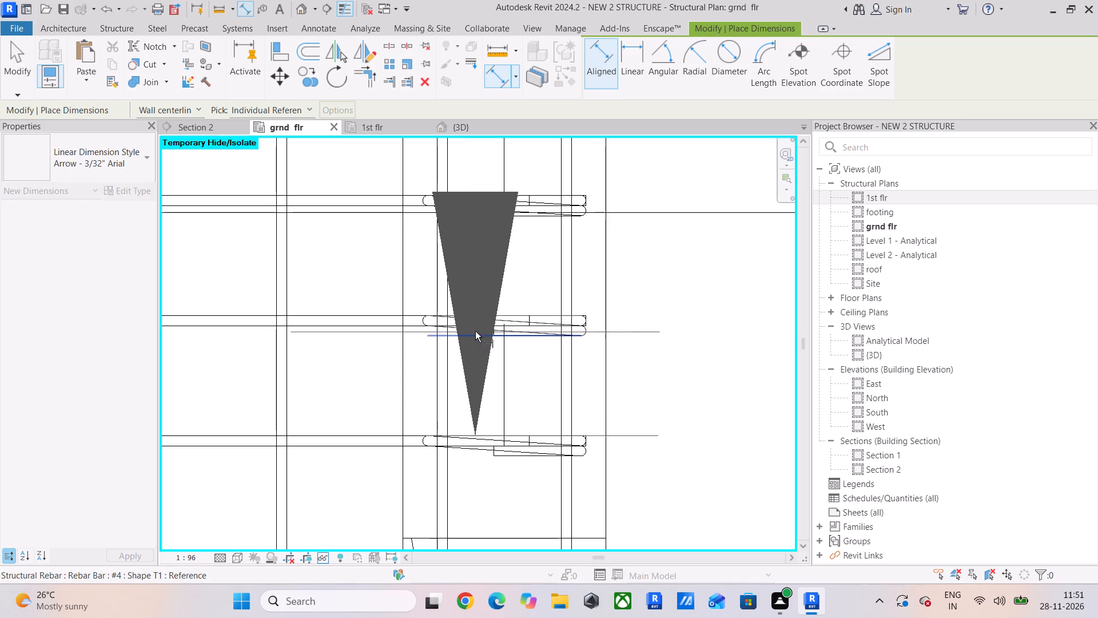
{"action": "left_click", "coordinate": [475, 328]}
{"action": "scroll", "coordinate": [548, 351], "scroll_direction": "down", "scroll_amount": 7}
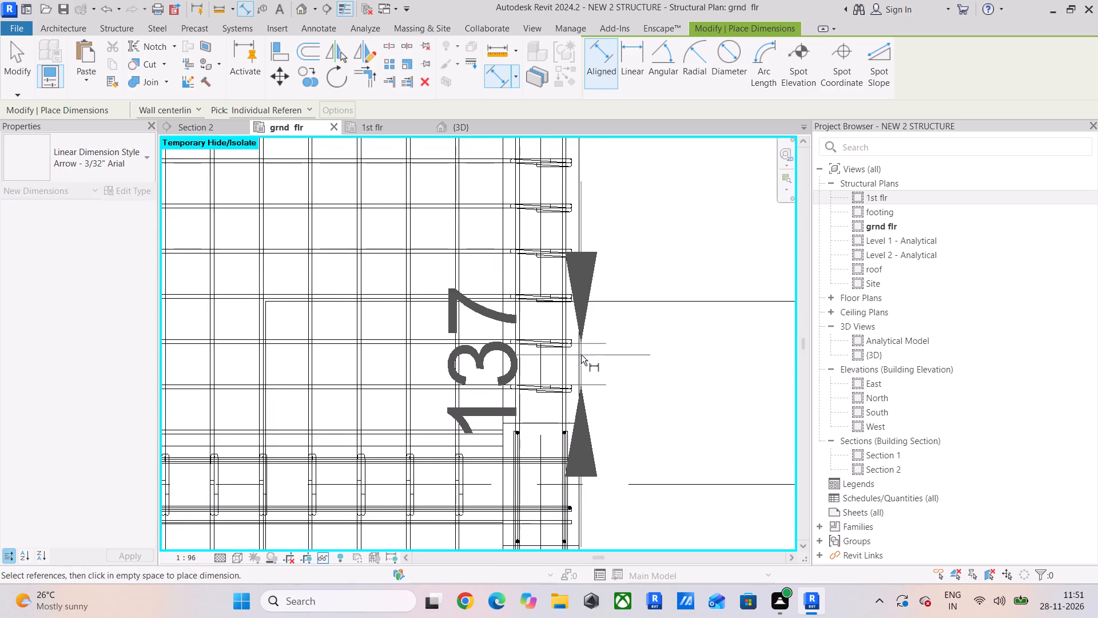
{"action": "middle_click_drag", "start_coordinate": [581, 355], "coordinate": [515, 346]}
{"action": "key", "text": "Escape"}
Measure the east-west slab bar spacing in the ground floor's southern bay, just north of its south beam.
{"action": "scroll", "coordinate": [514, 346], "scroll_direction": "down", "scroll_amount": 13}
{"action": "middle_click_drag", "start_coordinate": [519, 356], "coordinate": [530, 330]}
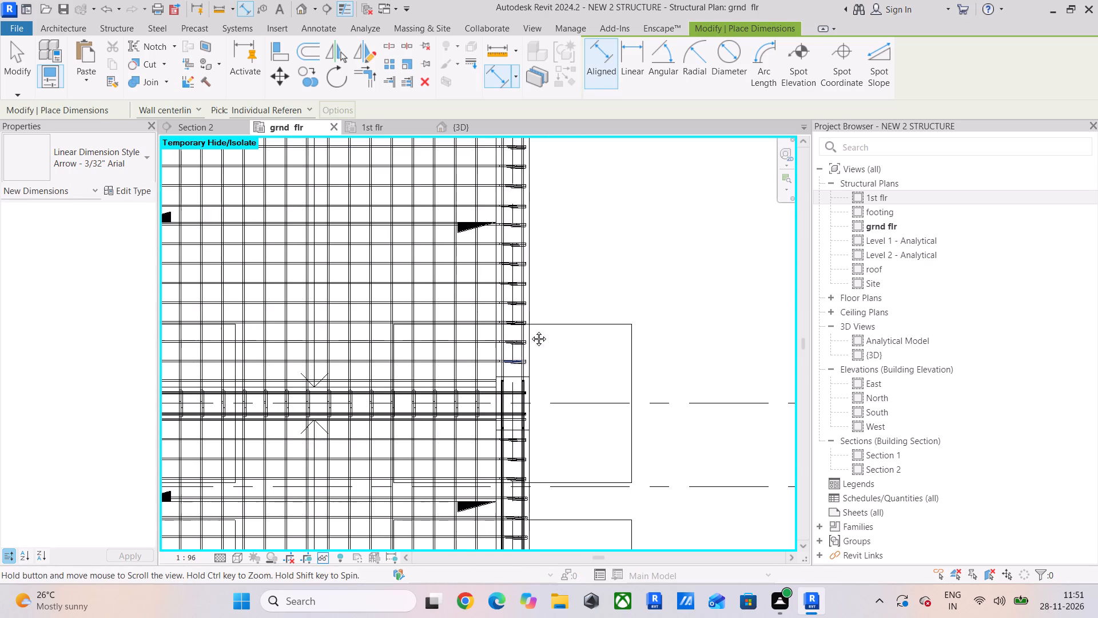
{"action": "middle_click_drag", "start_coordinate": [530, 330], "coordinate": [554, 114]}
{"action": "scroll", "coordinate": [546, 255], "scroll_direction": "down", "scroll_amount": 5}
{"action": "middle_click_drag", "start_coordinate": [544, 272], "coordinate": [687, 165]}
{"action": "scroll", "coordinate": [588, 394], "scroll_direction": "up", "scroll_amount": 12}
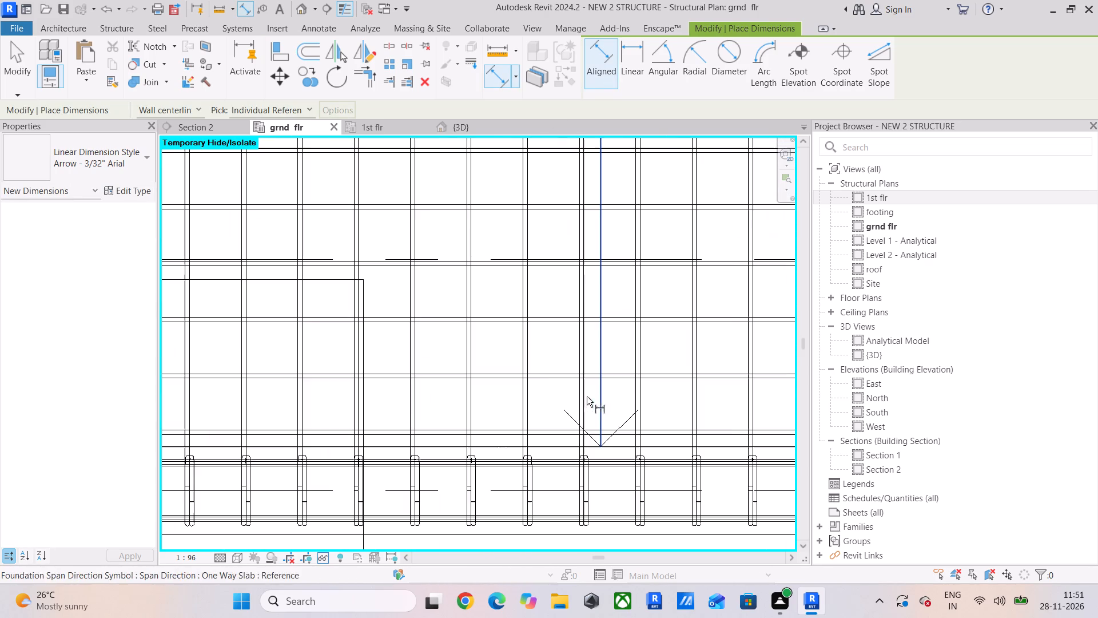
{"action": "left_click", "coordinate": [548, 368]}
{"action": "left_click", "coordinate": [548, 327]}
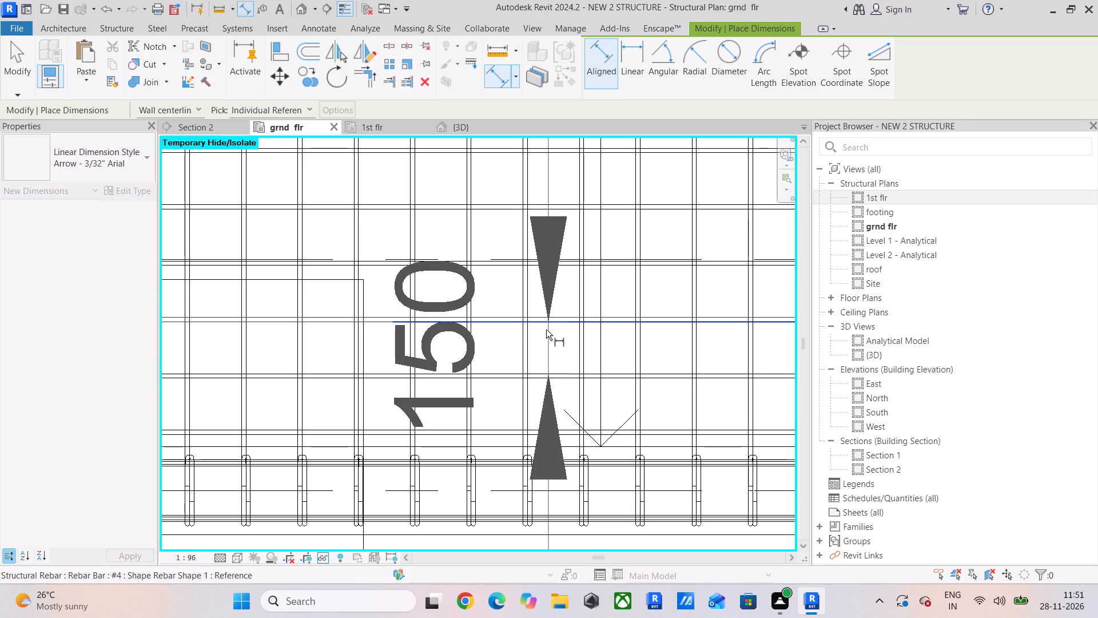
{"action": "scroll", "coordinate": [540, 337], "scroll_direction": "down", "scroll_amount": 3}
{"action": "middle_click_drag", "start_coordinate": [541, 337], "coordinate": [539, 342]}
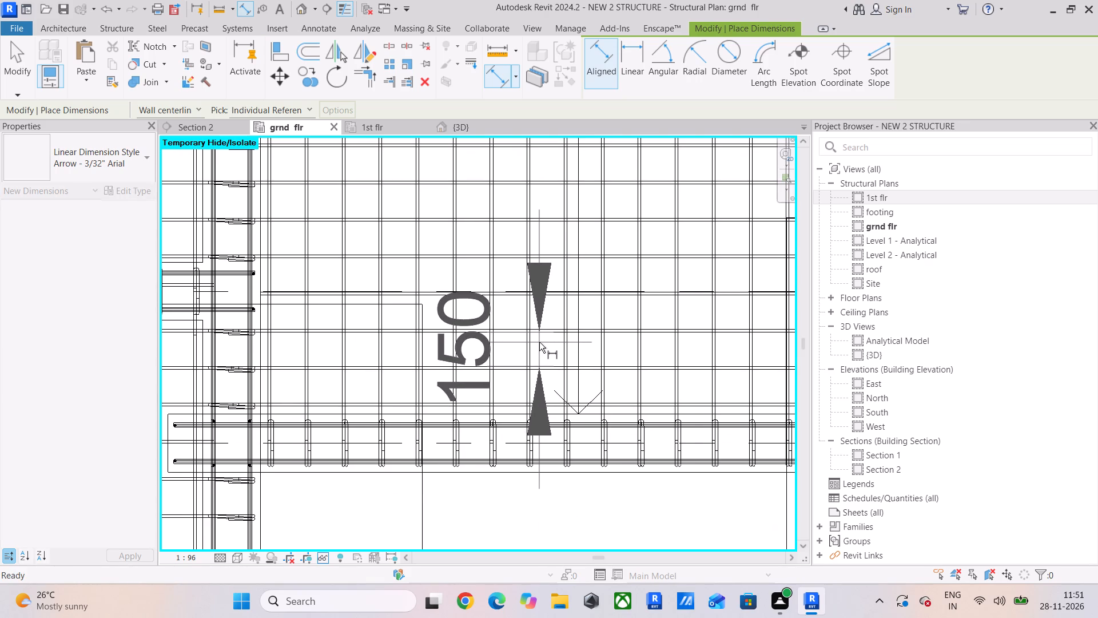
{"action": "scroll", "coordinate": [539, 342], "scroll_direction": "down", "scroll_amount": 4}
{"action": "middle_click_drag", "start_coordinate": [539, 342], "coordinate": [443, 425]}
{"action": "key", "text": "Escape"}
Measure the spacing of the two southernmost east-west slab bars in the short bay south of the grid 2 beam.
{"action": "middle_click_drag", "start_coordinate": [468, 347], "coordinate": [403, 605]}
{"action": "middle_click_drag", "start_coordinate": [510, 310], "coordinate": [442, 616]}
{"action": "scroll", "coordinate": [447, 371], "scroll_direction": "down", "scroll_amount": 8}
{"action": "middle_click_drag", "start_coordinate": [459, 357], "coordinate": [464, 467]}
{"action": "scroll", "coordinate": [407, 302], "scroll_direction": "up", "scroll_amount": 6}
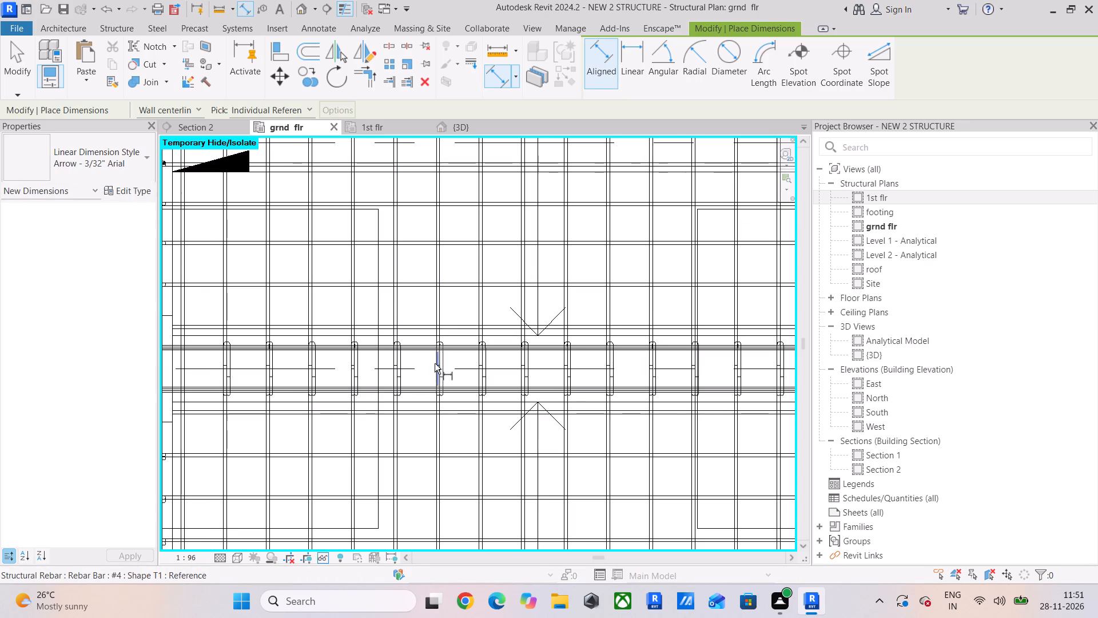
{"action": "scroll", "coordinate": [409, 389], "scroll_direction": "up", "scroll_amount": 5}
{"action": "middle_click_drag", "start_coordinate": [419, 359], "coordinate": [407, 444]}
{"action": "left_click_drag", "start_coordinate": [411, 342], "coordinate": [413, 331]}
{"action": "left_click", "coordinate": [417, 272]}
{"action": "scroll", "coordinate": [412, 290], "scroll_direction": "down", "scroll_amount": 5}
{"action": "key", "text": "Escape"}
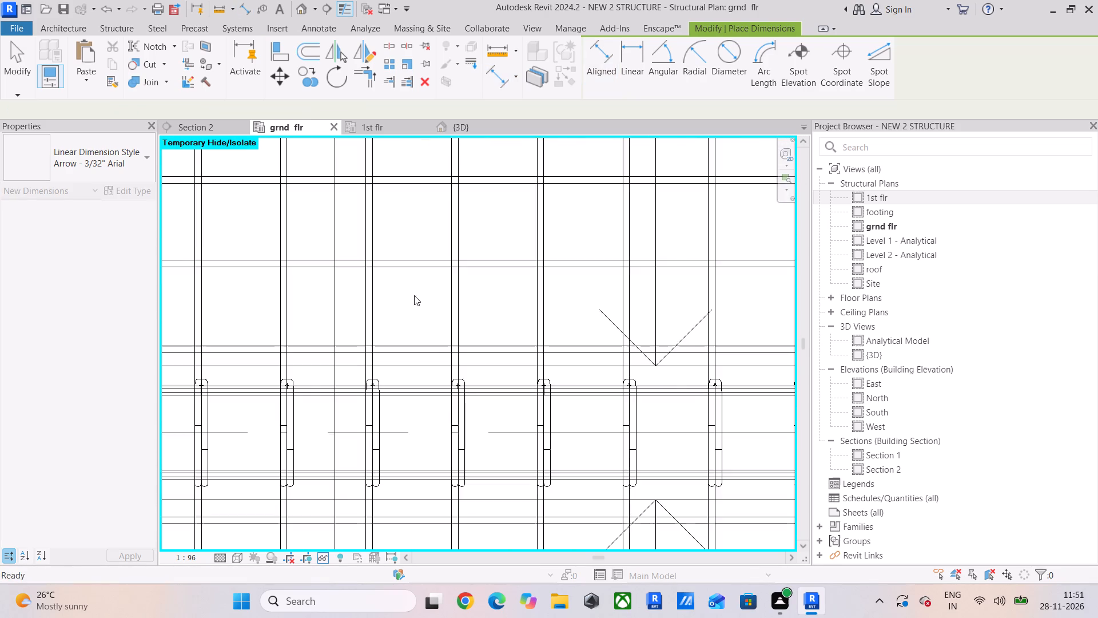
Measure the spacing between the third and fourth east-west slab bars from the short bay's south beam.
{"action": "scroll", "coordinate": [421, 292], "scroll_direction": "down", "scroll_amount": 7}
{"action": "middle_click_drag", "start_coordinate": [431, 339], "coordinate": [416, 486]}
{"action": "scroll", "coordinate": [405, 405], "scroll_direction": "up", "scroll_amount": 5}
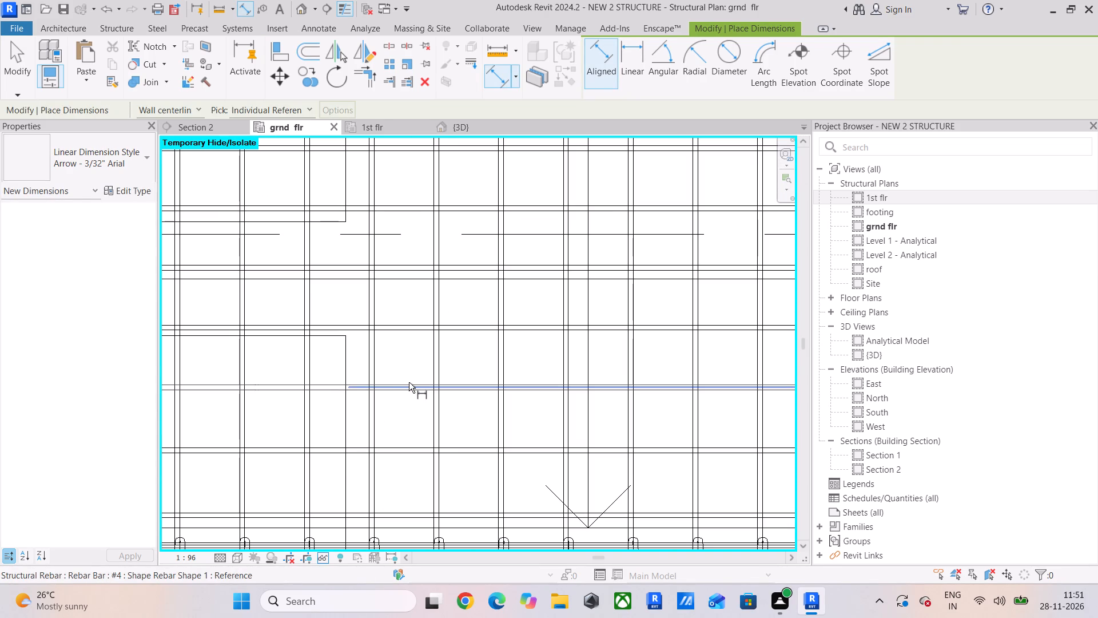
{"action": "left_click", "coordinate": [411, 379]}
{"action": "left_click", "coordinate": [411, 336]}
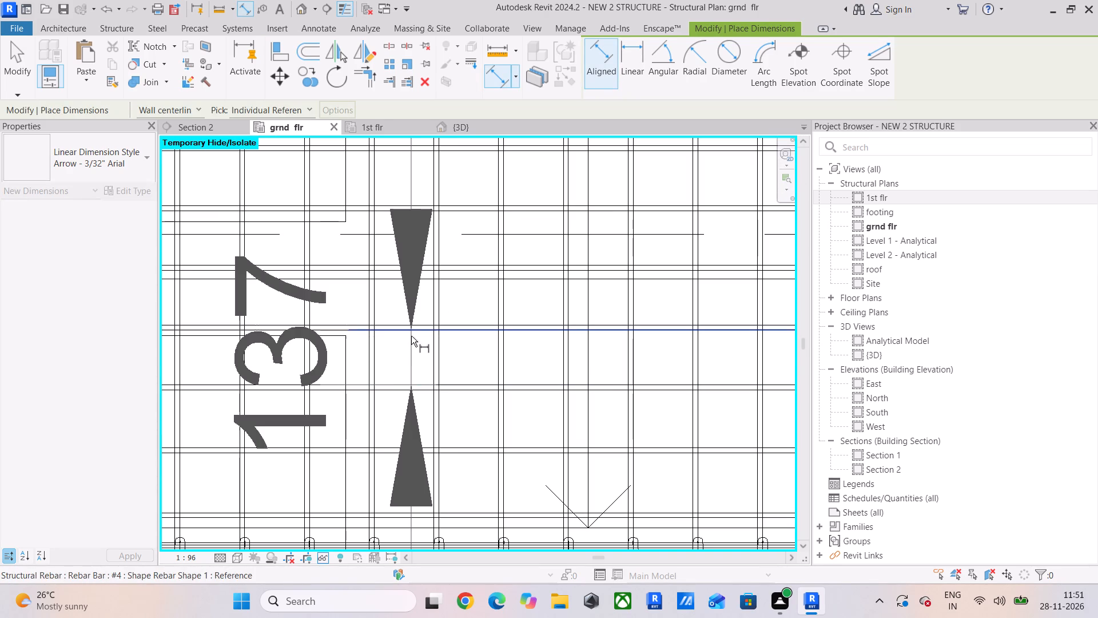
{"action": "key", "text": "Escape"}
Measure the spacing between the second and third east-west slab bars from the short bay's south beam.
{"action": "scroll", "coordinate": [411, 336], "scroll_direction": "down", "scroll_amount": 8}
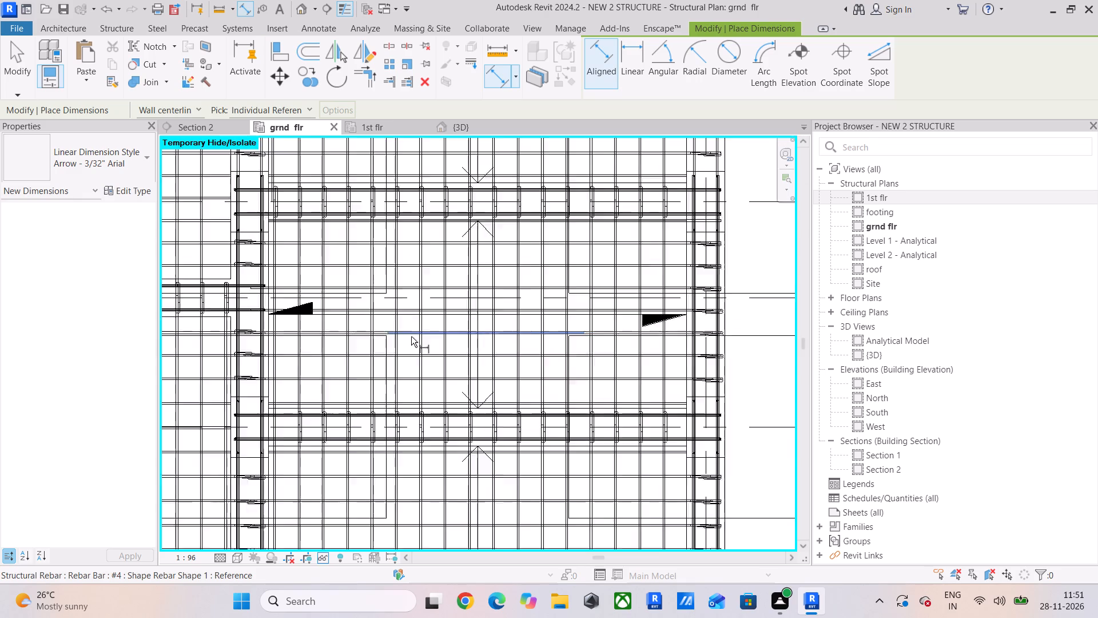
{"action": "scroll", "coordinate": [411, 336], "scroll_direction": "down", "scroll_amount": 1}
{"action": "middle_click_drag", "start_coordinate": [411, 342], "coordinate": [424, 373]}
{"action": "scroll", "coordinate": [329, 387], "scroll_direction": "up", "scroll_amount": 5}
{"action": "middle_click_drag", "start_coordinate": [564, 381], "coordinate": [546, 389]}
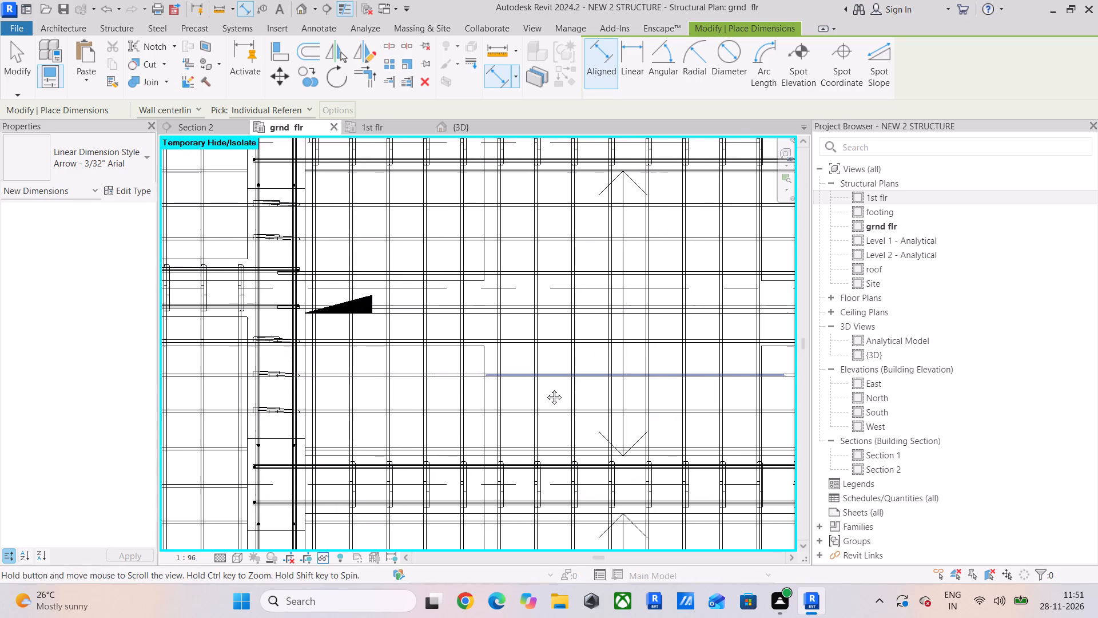
{"action": "middle_click_drag", "start_coordinate": [546, 389], "coordinate": [489, 435]}
{"action": "scroll", "coordinate": [475, 453], "scroll_direction": "up", "scroll_amount": 5}
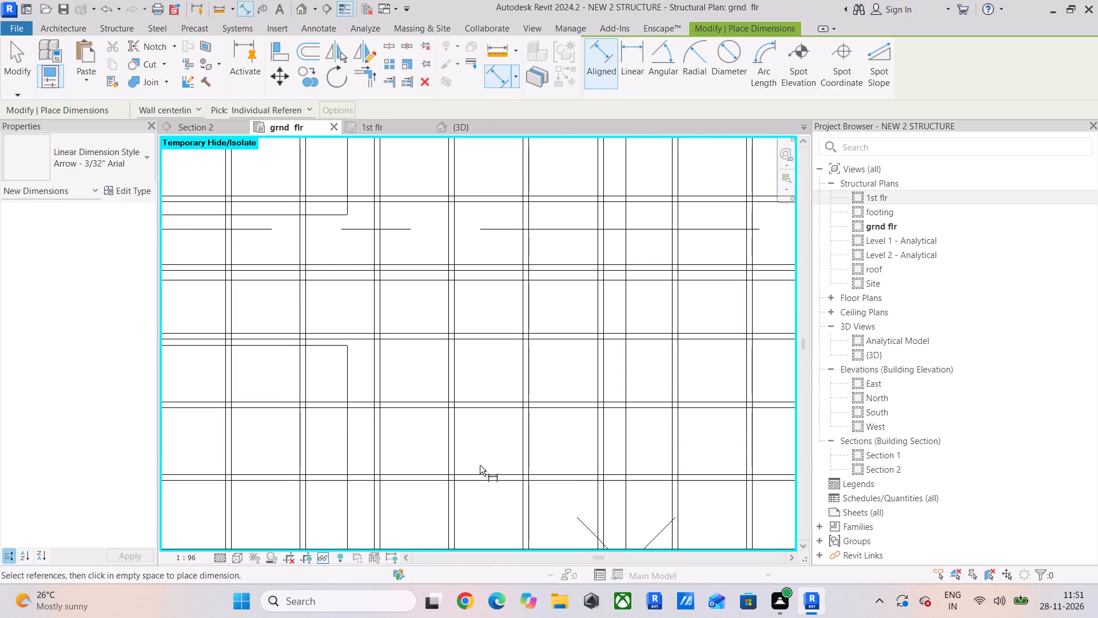
{"action": "left_click", "coordinate": [480, 469]}
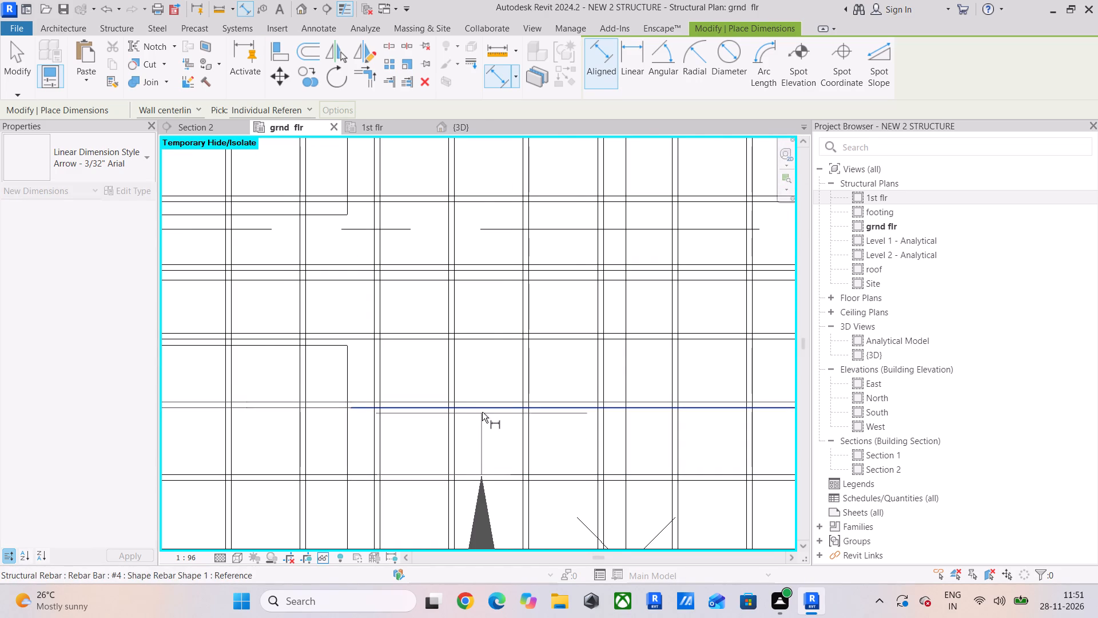
{"action": "left_click", "coordinate": [482, 412]}
{"action": "scroll", "coordinate": [464, 427], "scroll_direction": "down", "scroll_amount": 3}
{"action": "key", "text": "Escape"}
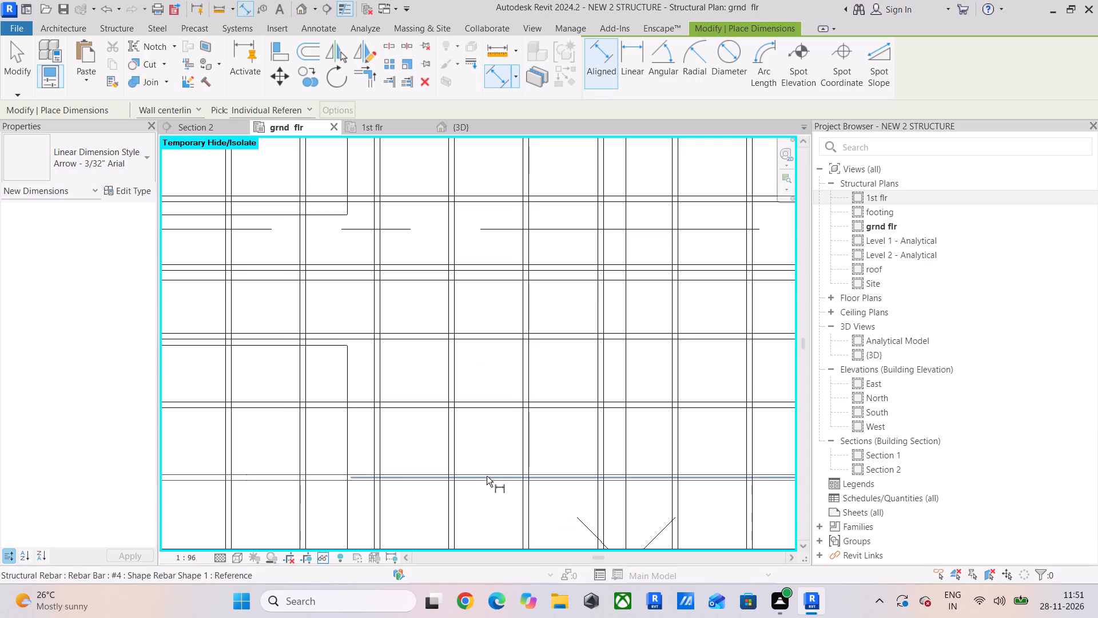
Recheck the spacing between the first two east-west slab bars beside the short bay's south beam.
{"action": "middle_click_drag", "start_coordinate": [488, 496], "coordinate": [491, 307]}
{"action": "left_click", "coordinate": [489, 355]}
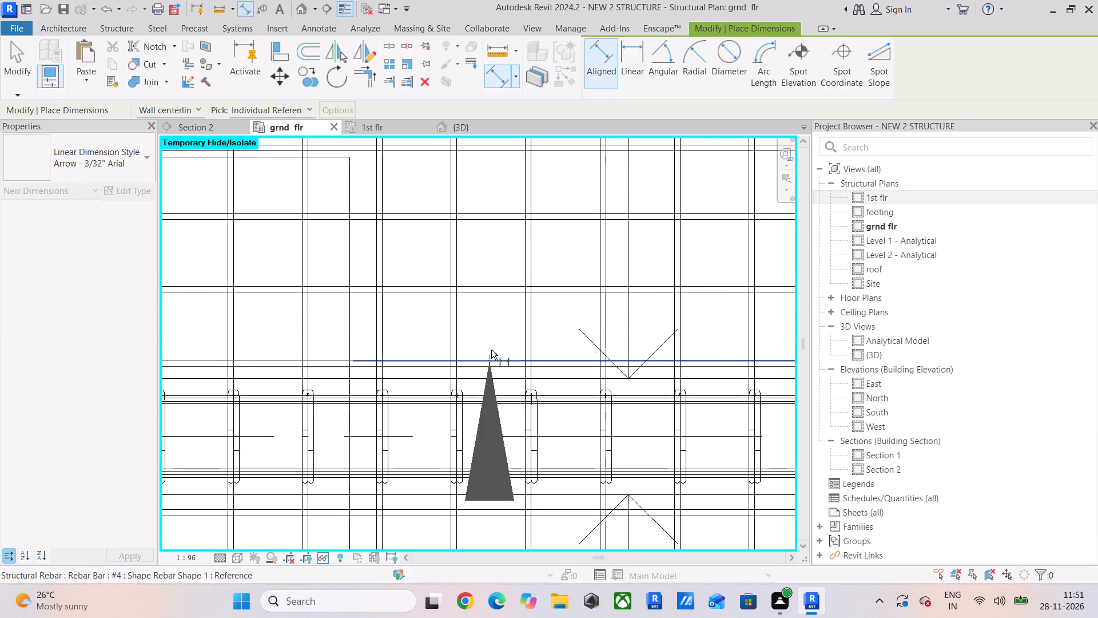
{"action": "left_click", "coordinate": [498, 298]}
{"action": "key", "text": "Escape"}
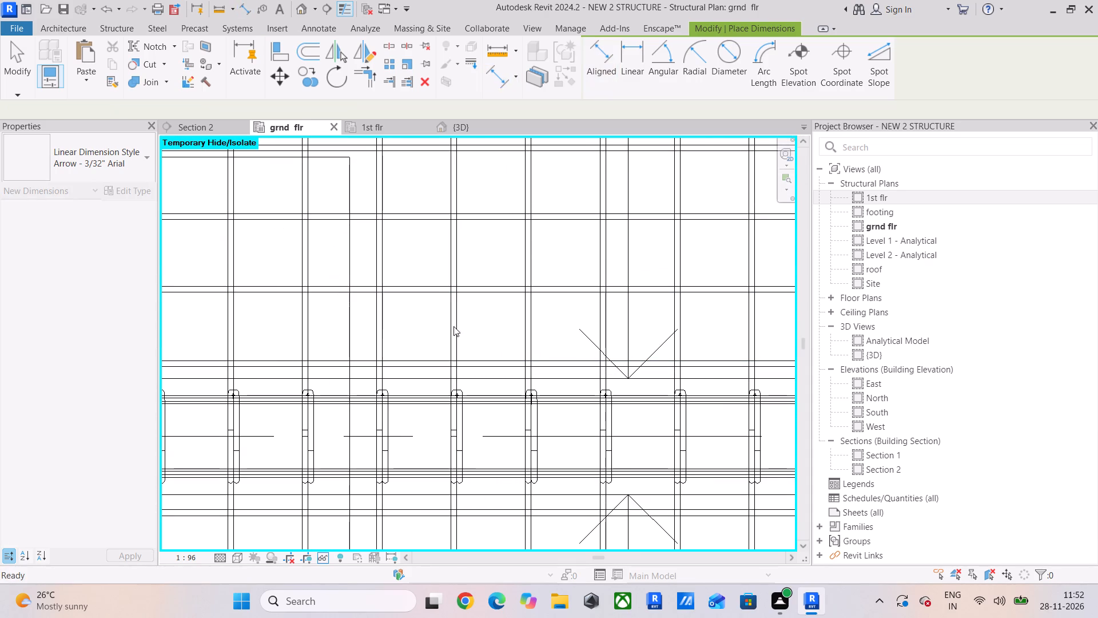
Measure the spacings between three consecutive north-south slab bars in the short bay south of the grid 2 beam.
{"action": "scroll", "coordinate": [453, 326], "scroll_direction": "down", "scroll_amount": 3}
{"action": "middle_click_drag", "start_coordinate": [499, 326], "coordinate": [452, 384]}
{"action": "middle_click_drag", "start_coordinate": [433, 324], "coordinate": [431, 388]}
{"action": "left_click", "coordinate": [446, 401]}
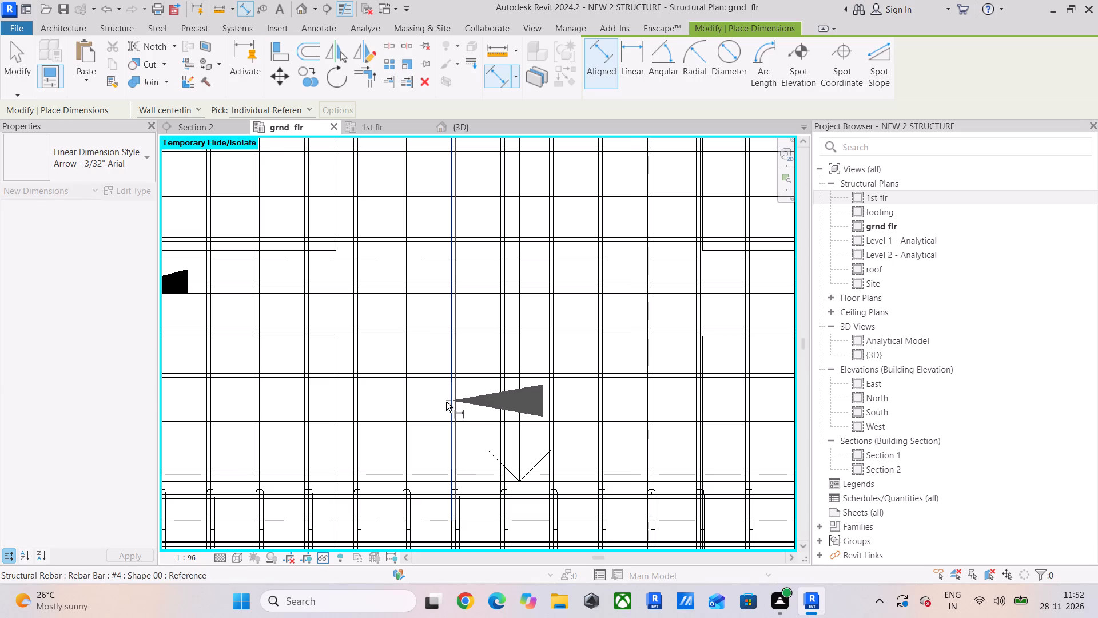
{"action": "left_click", "coordinate": [411, 403]}
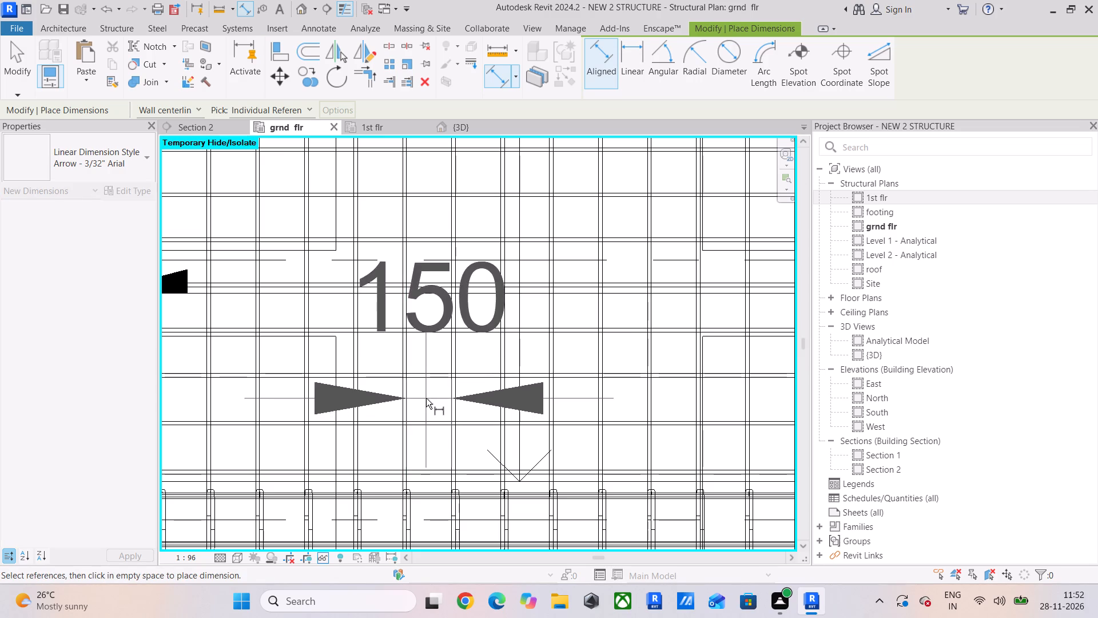
{"action": "key", "text": "Escape"}
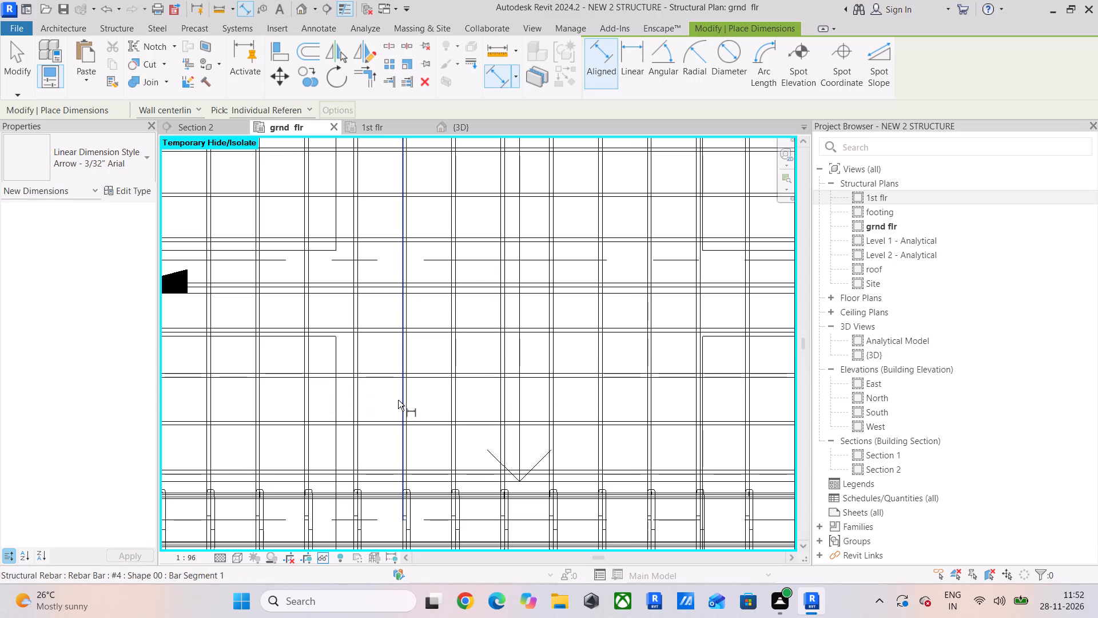
{"action": "left_click", "coordinate": [398, 400]}
{"action": "left_click", "coordinate": [363, 405]}
{"action": "key", "text": "Escape"}
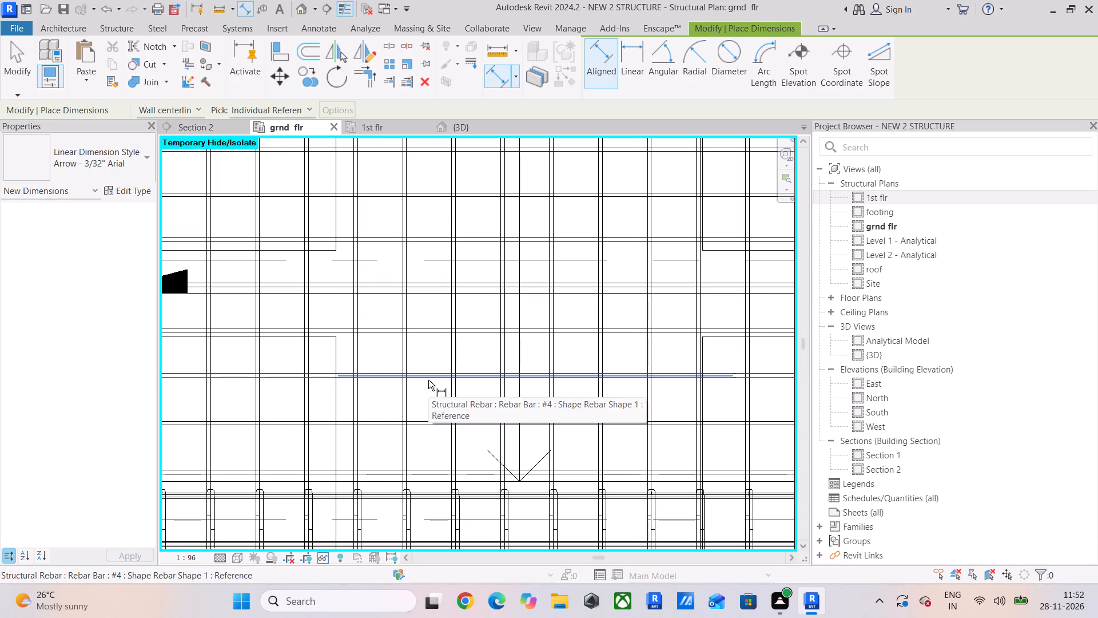
{"action": "scroll", "coordinate": [428, 380], "scroll_direction": "down", "scroll_amount": 3}
{"action": "middle_click_drag", "start_coordinate": [425, 381], "coordinate": [408, 414]}
{"action": "key", "text": "Escape"}
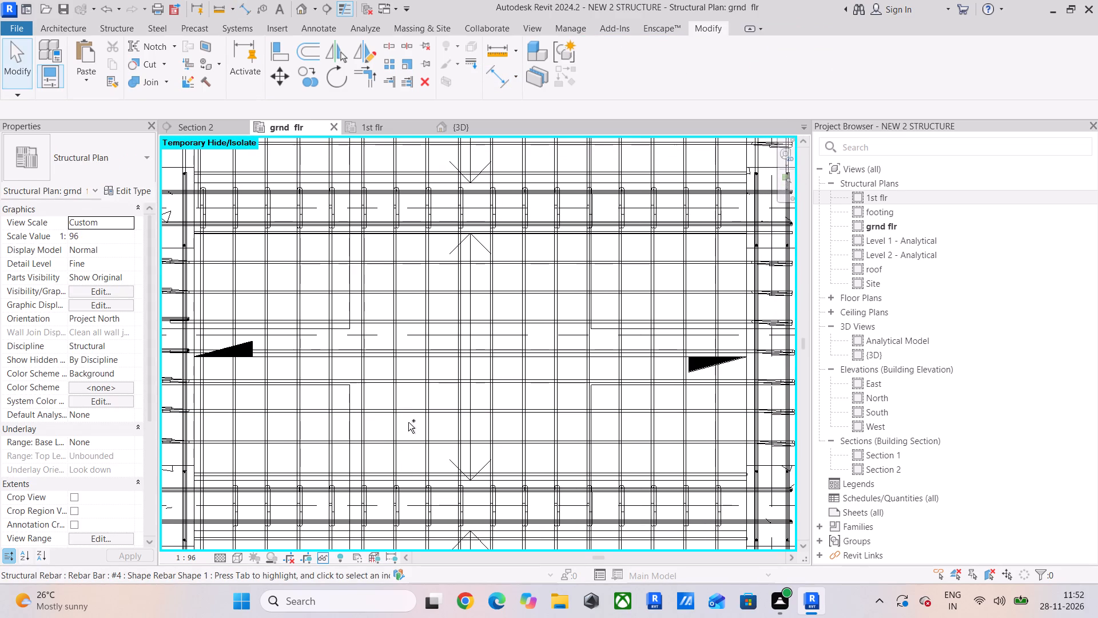
Delete the six east-west slab bars across the middle and north of the short bay, keeping the span direction symbol and grid.
{"action": "left_click_drag", "start_coordinate": [408, 422], "coordinate": [407, 233], "text": "ctrl"}
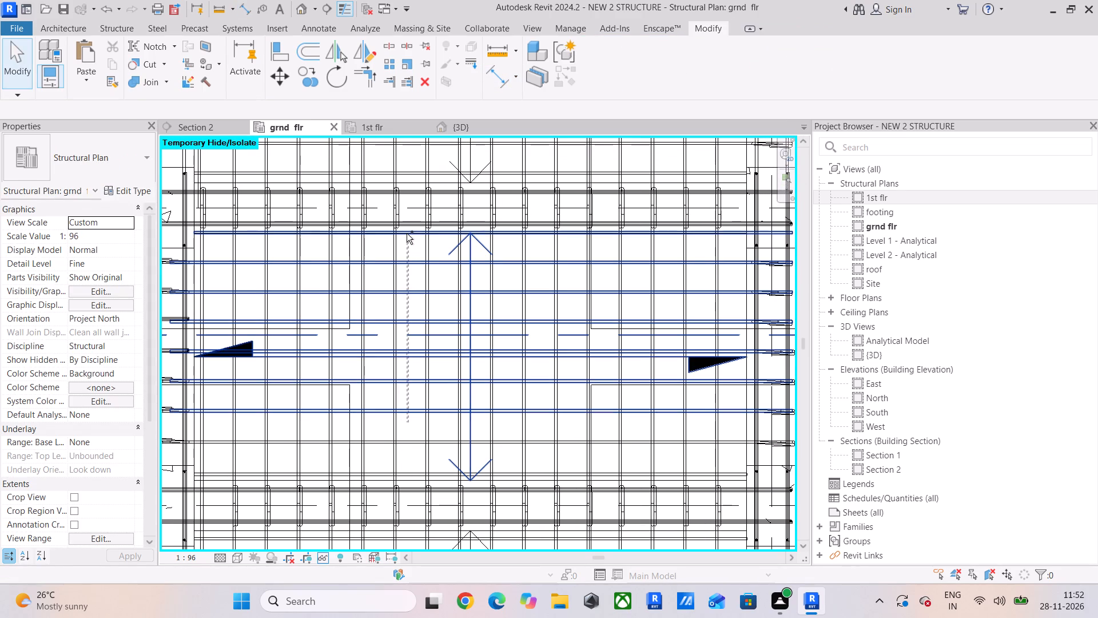
{"action": "left_click_drag", "start_coordinate": [407, 233], "coordinate": [405, 249], "text": "ctrl"}
{"action": "left_click", "coordinate": [594, 55]}
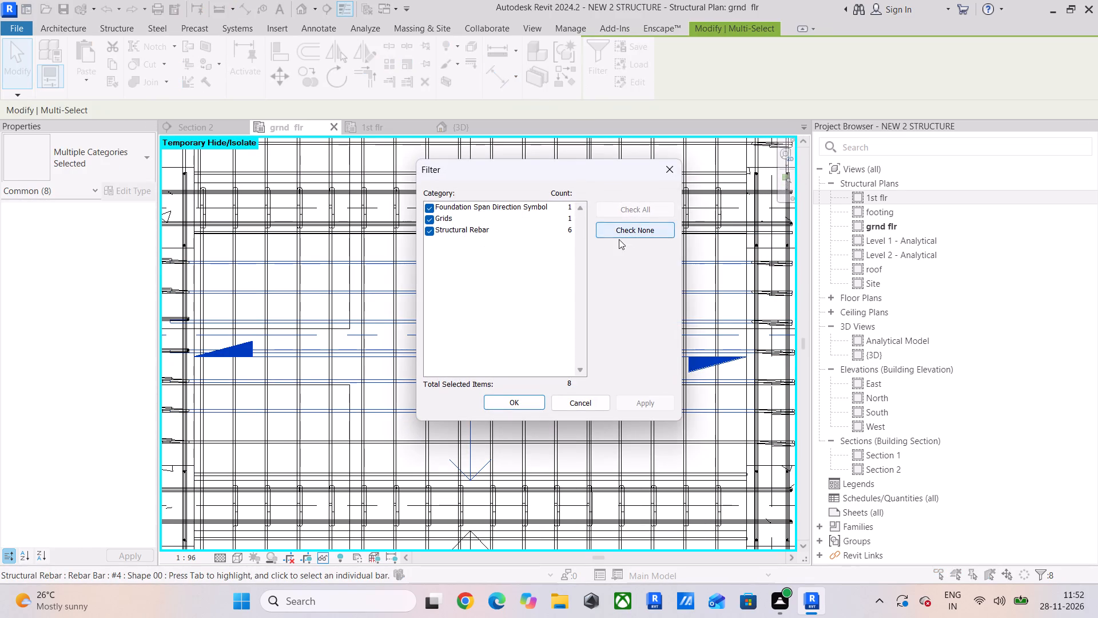
{"action": "left_click_drag", "start_coordinate": [651, 228], "coordinate": [640, 229]}
{"action": "left_click", "coordinate": [429, 227]}
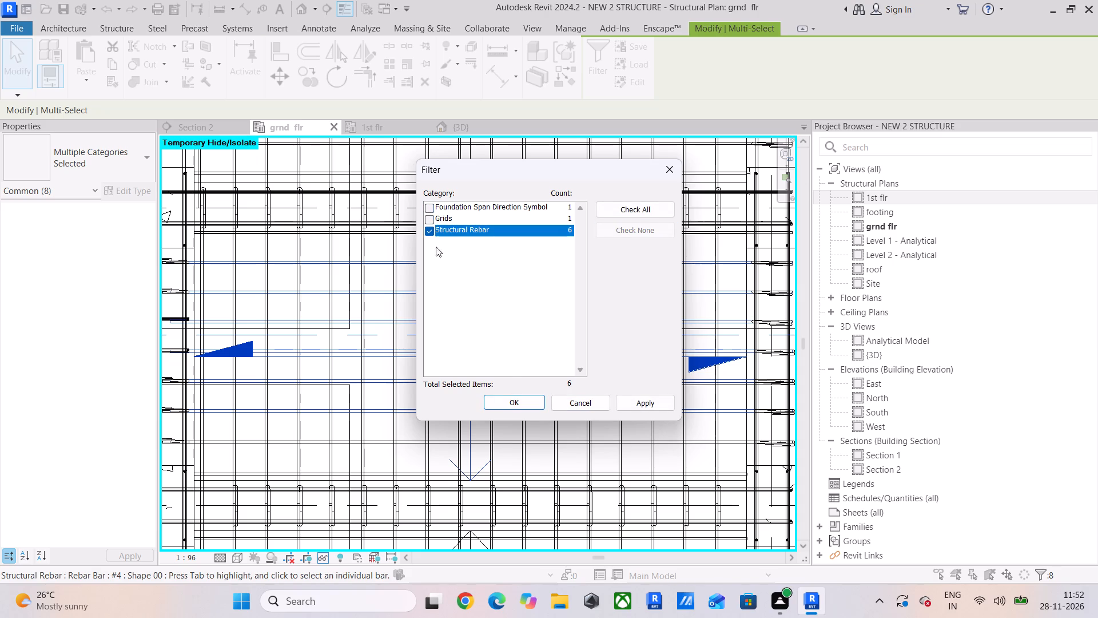
{"action": "left_click", "coordinate": [510, 405]}
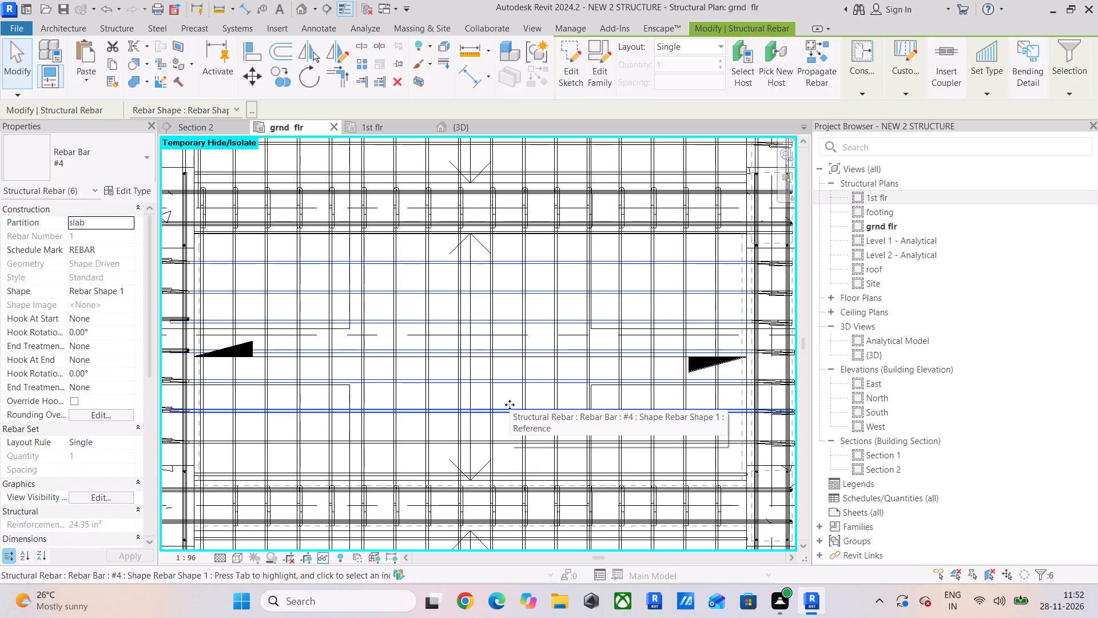
{"action": "key", "text": "Delete"}
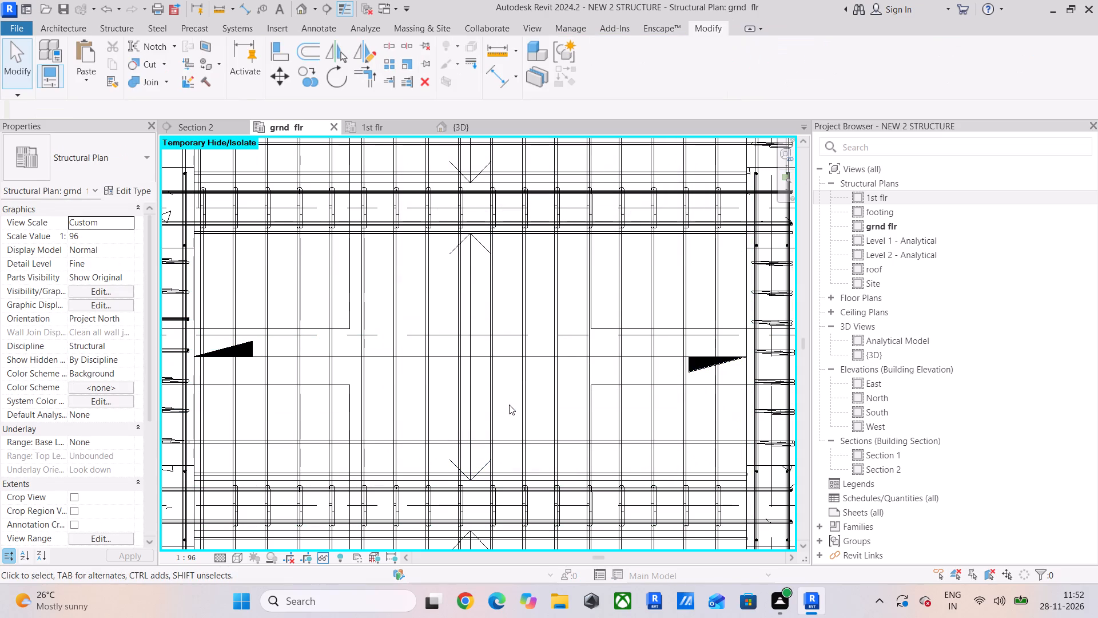
Copy the remaining second east-west slab bar repeatedly northward across the short bay, one bar spacing apart, up to the grid 2 beam.
{"action": "scroll", "coordinate": [373, 455], "scroll_direction": "up", "scroll_amount": 5}
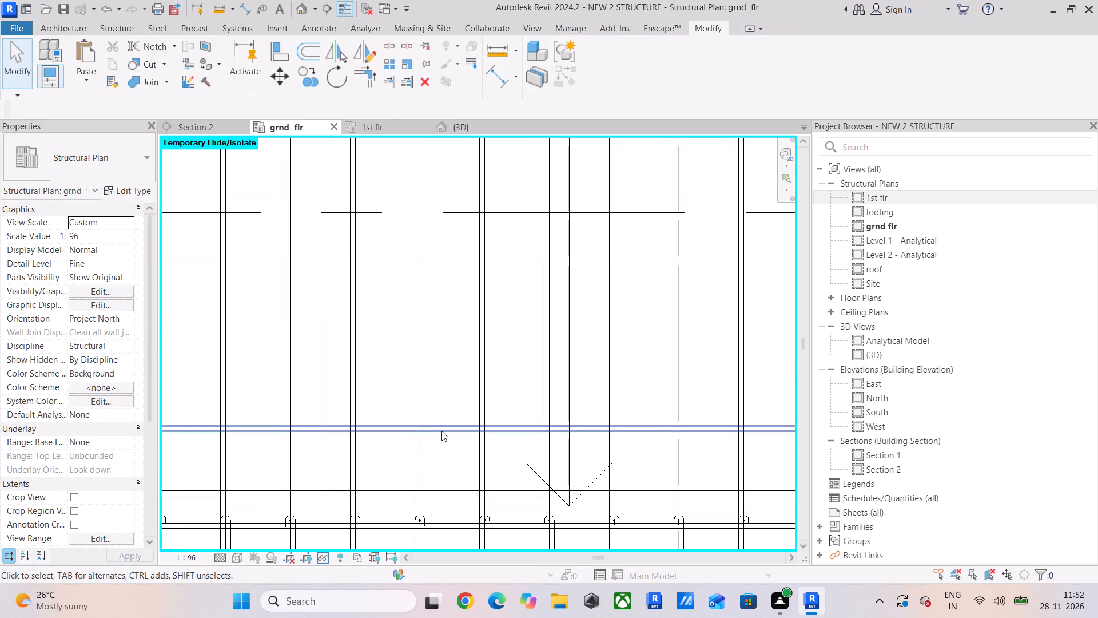
{"action": "left_click", "coordinate": [441, 431]}
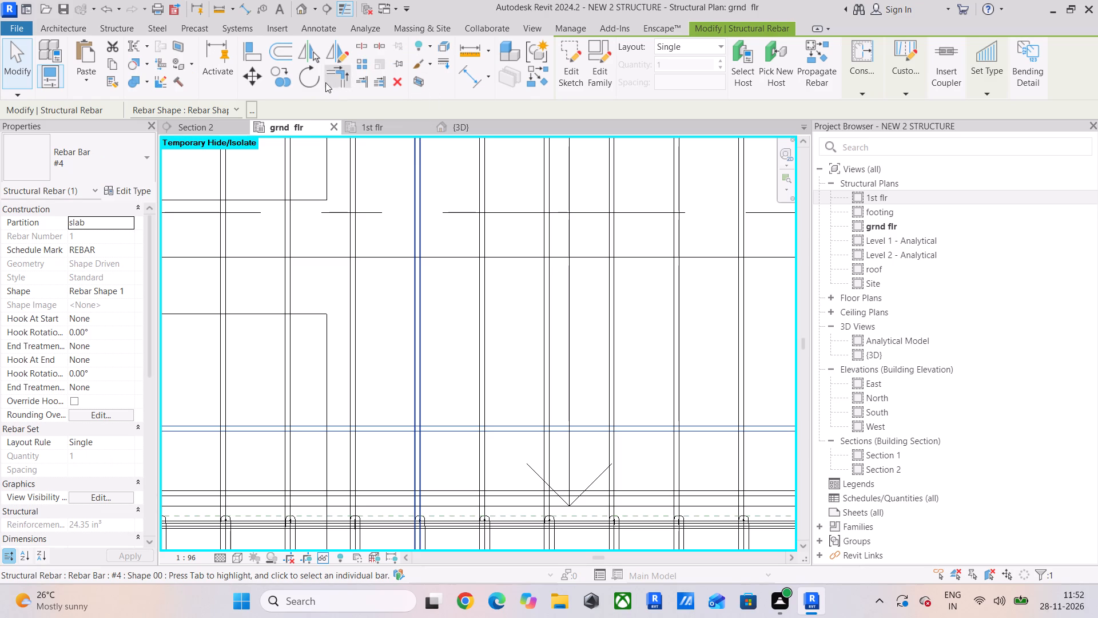
{"action": "left_click_drag", "start_coordinate": [276, 76], "coordinate": [276, 82]}
{"action": "left_click", "coordinate": [445, 486]}
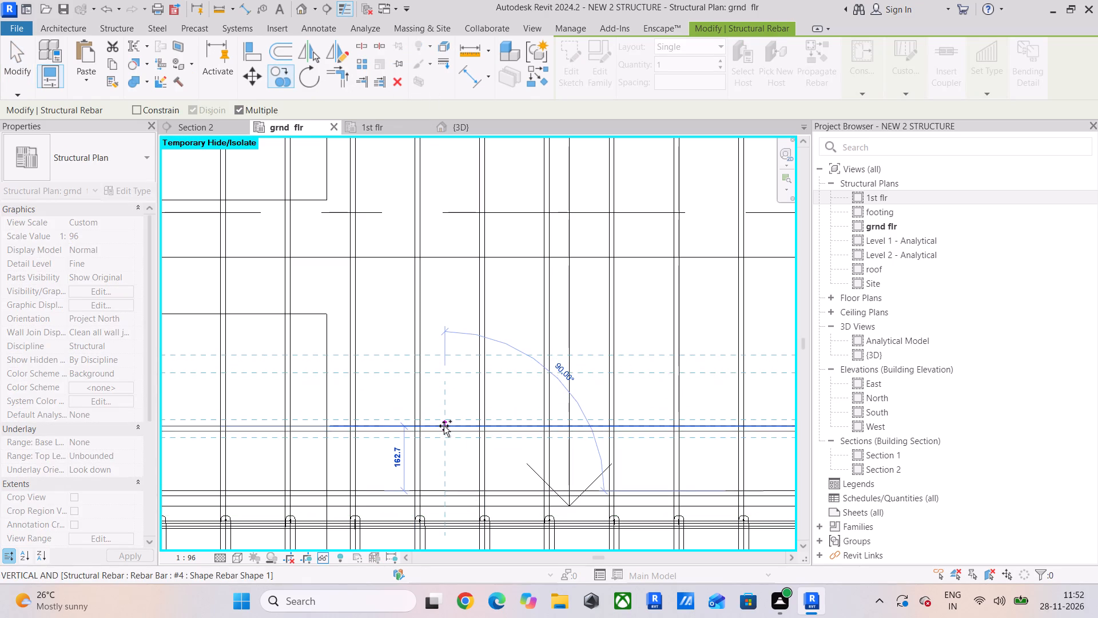
{"action": "left_click", "coordinate": [444, 426]}
{"action": "left_click", "coordinate": [445, 354]}
{"action": "middle_click_drag", "start_coordinate": [445, 354], "coordinate": [444, 481]}
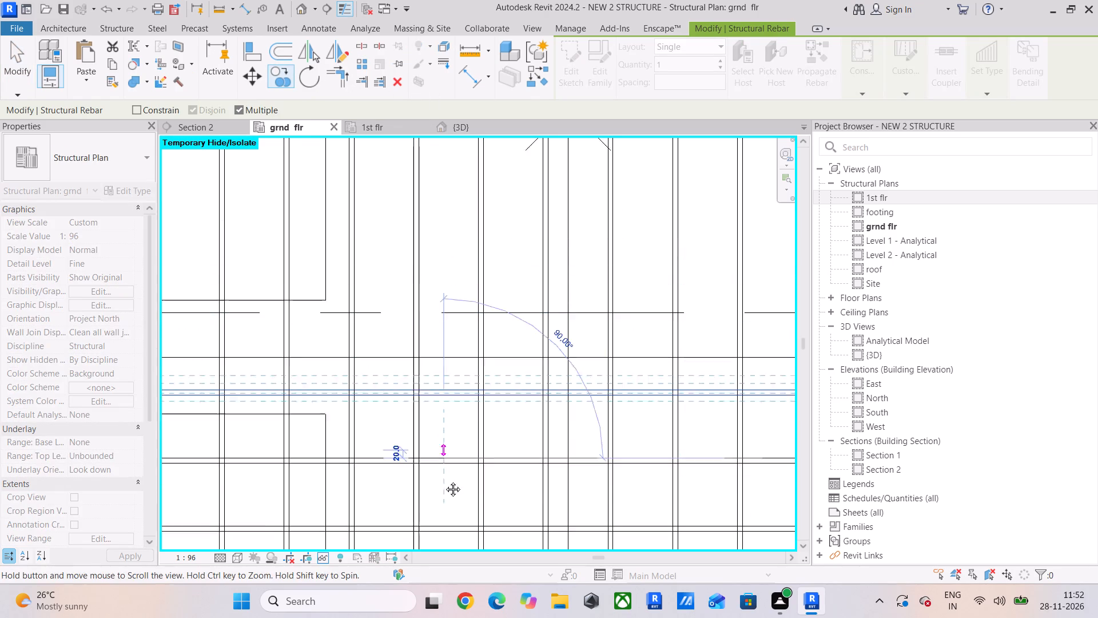
{"action": "middle_click_drag", "start_coordinate": [444, 481], "coordinate": [444, 495]}
{"action": "left_click", "coordinate": [444, 427]}
{"action": "middle_click_drag", "start_coordinate": [447, 401], "coordinate": [447, 477]}
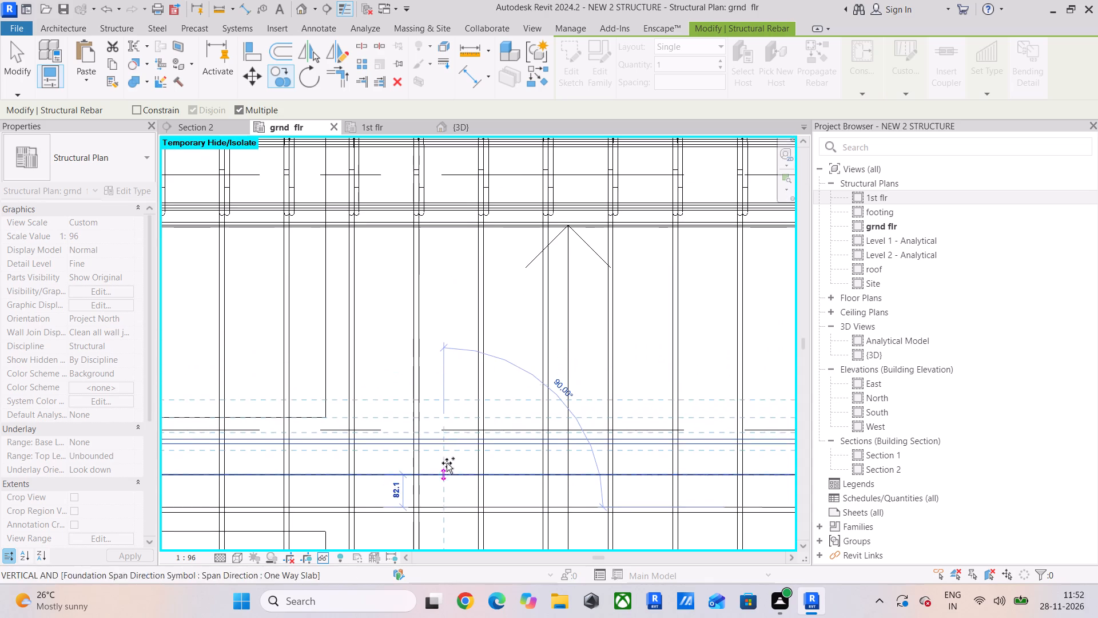
{"action": "left_click", "coordinate": [447, 437]}
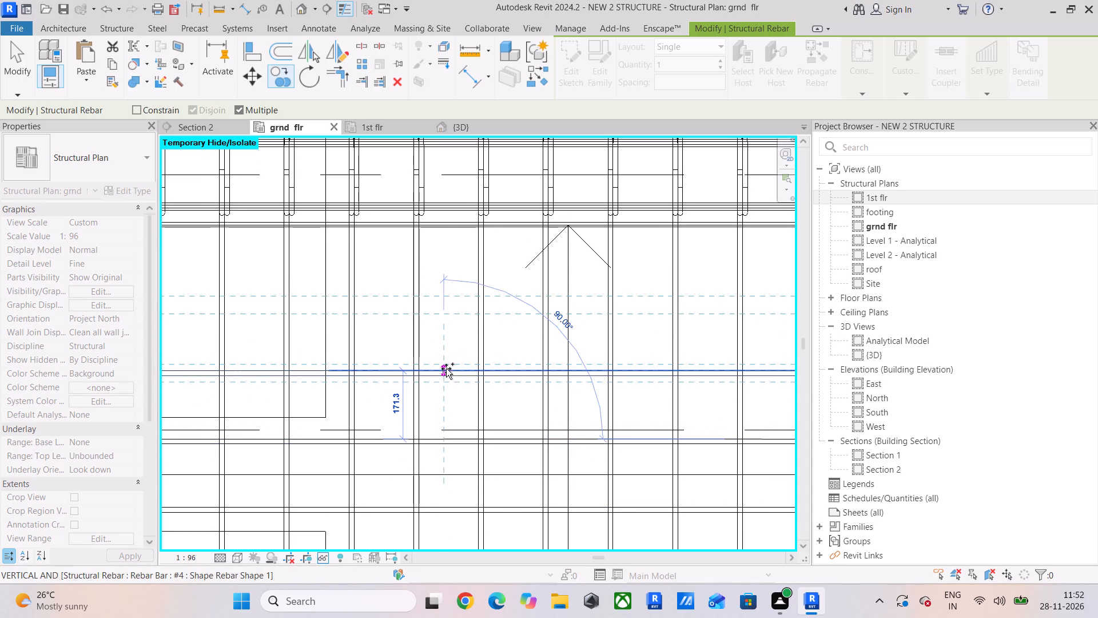
{"action": "left_click", "coordinate": [446, 369]}
{"action": "middle_click_drag", "start_coordinate": [445, 362], "coordinate": [456, 489]}
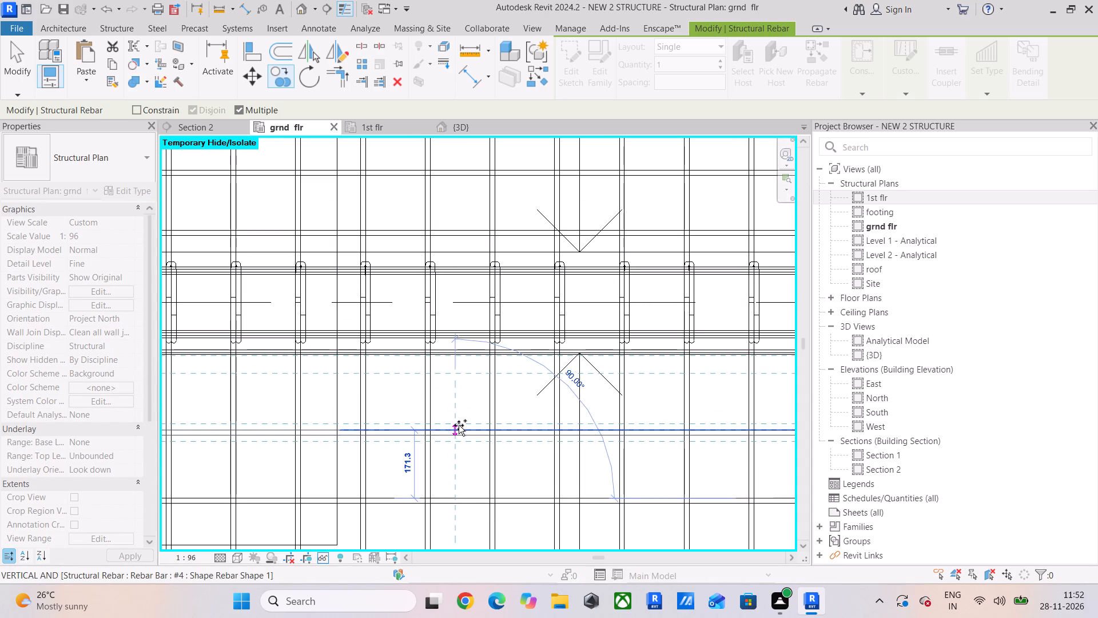
{"action": "left_click", "coordinate": [459, 425]}
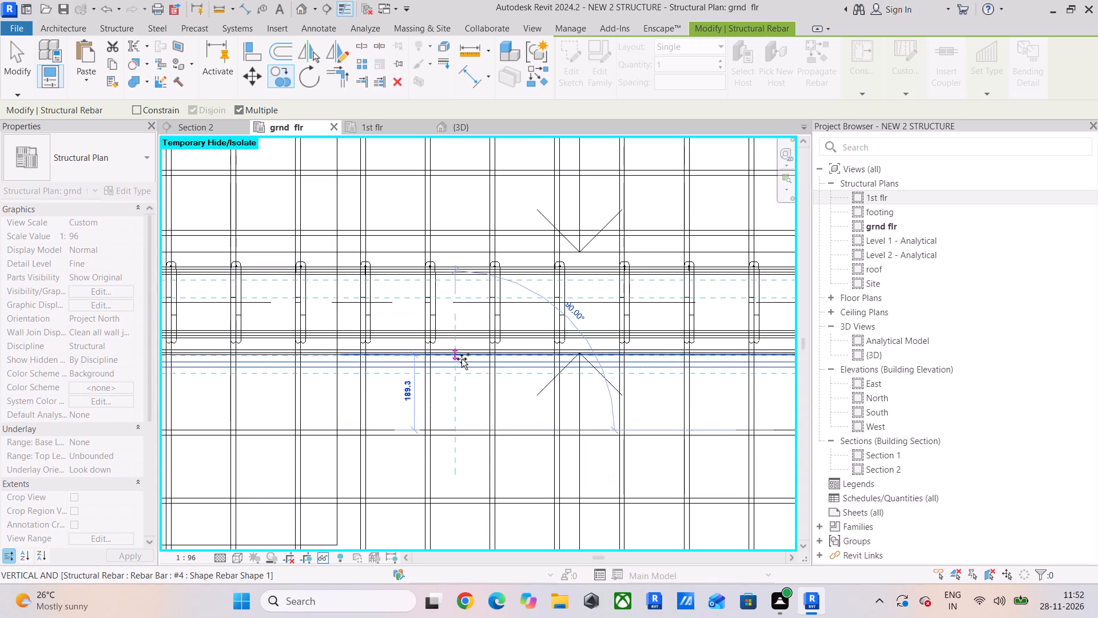
{"action": "left_click", "coordinate": [462, 359]}
Continue the multiple copy into the bay north of the grid 2 beam, adding three east-west slab bars about 171 mm apart.
{"action": "middle_click_drag", "start_coordinate": [462, 359], "coordinate": [463, 426]}
{"action": "scroll", "coordinate": [463, 369], "scroll_direction": "up", "scroll_amount": 4}
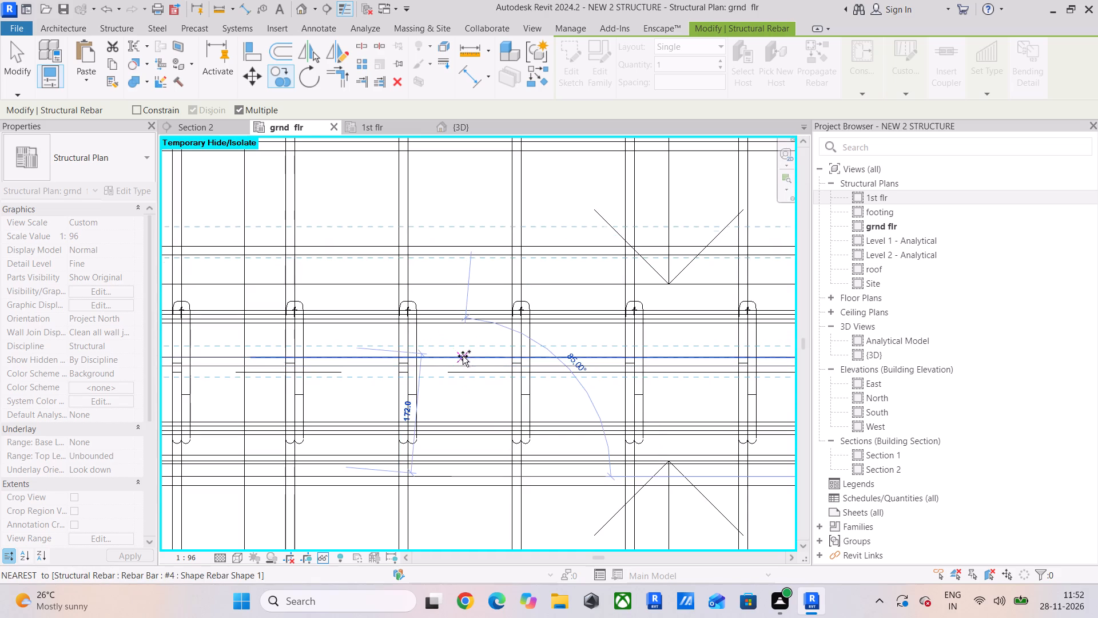
{"action": "left_click", "coordinate": [463, 355]}
{"action": "middle_click_drag", "start_coordinate": [463, 355], "coordinate": [462, 517]}
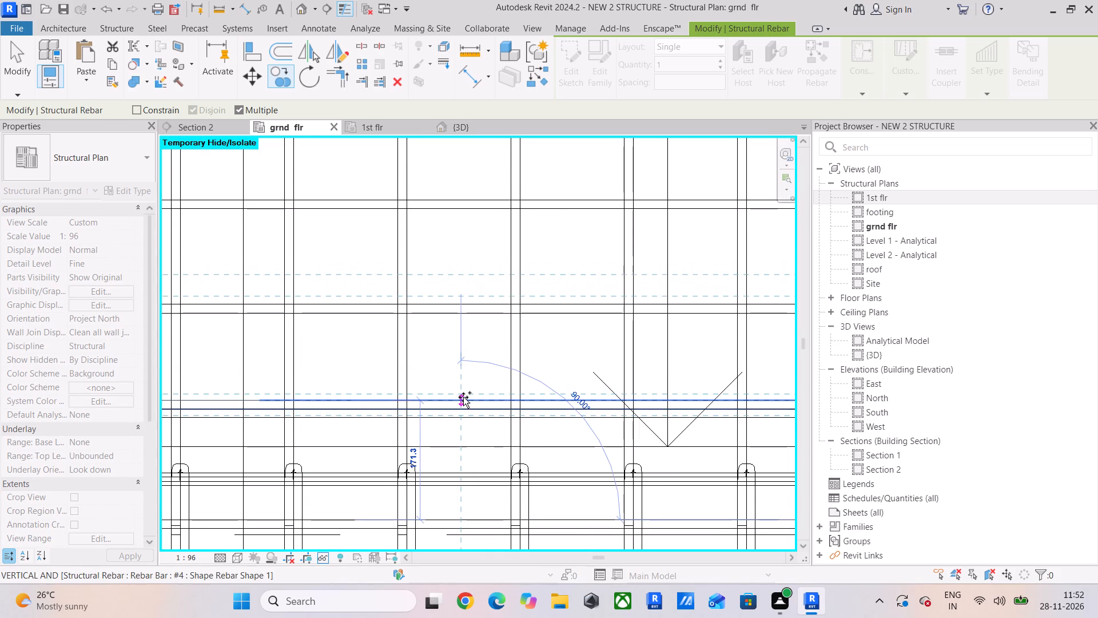
{"action": "left_click", "coordinate": [463, 397]}
{"action": "middle_click_drag", "start_coordinate": [463, 394], "coordinate": [456, 505]}
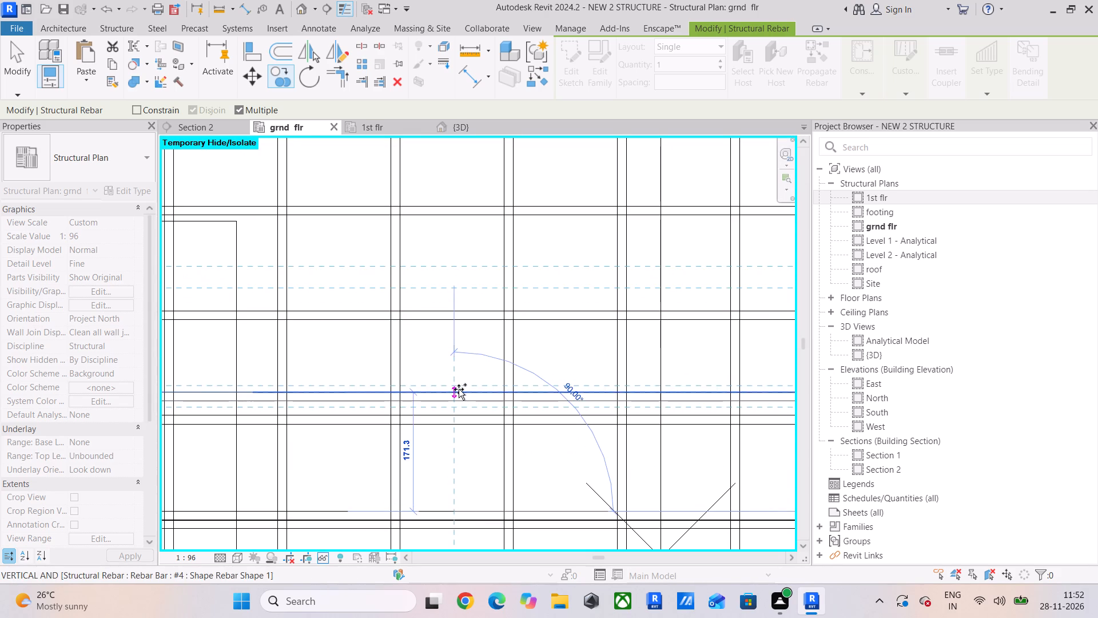
{"action": "left_click", "coordinate": [459, 389]}
{"action": "middle_click_drag", "start_coordinate": [459, 389], "coordinate": [459, 490]}
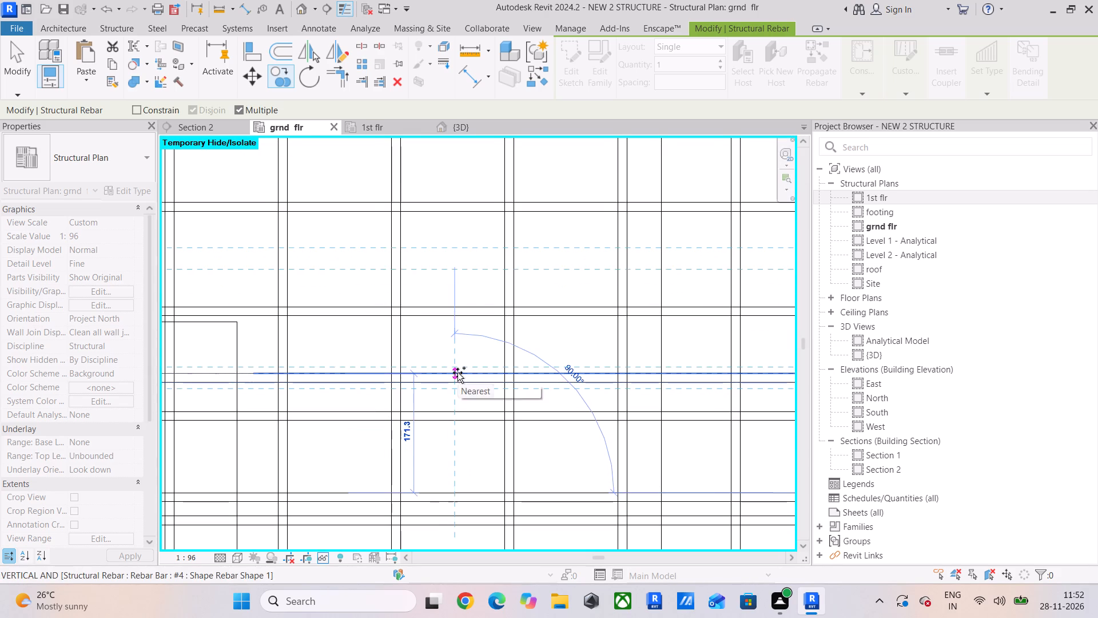
{"action": "key", "text": "Escape"}
Delete the three old east-west slab bars interleaved with the new copies at the south end of the bay north of grid 2.
{"action": "left_click", "coordinate": [452, 410]}
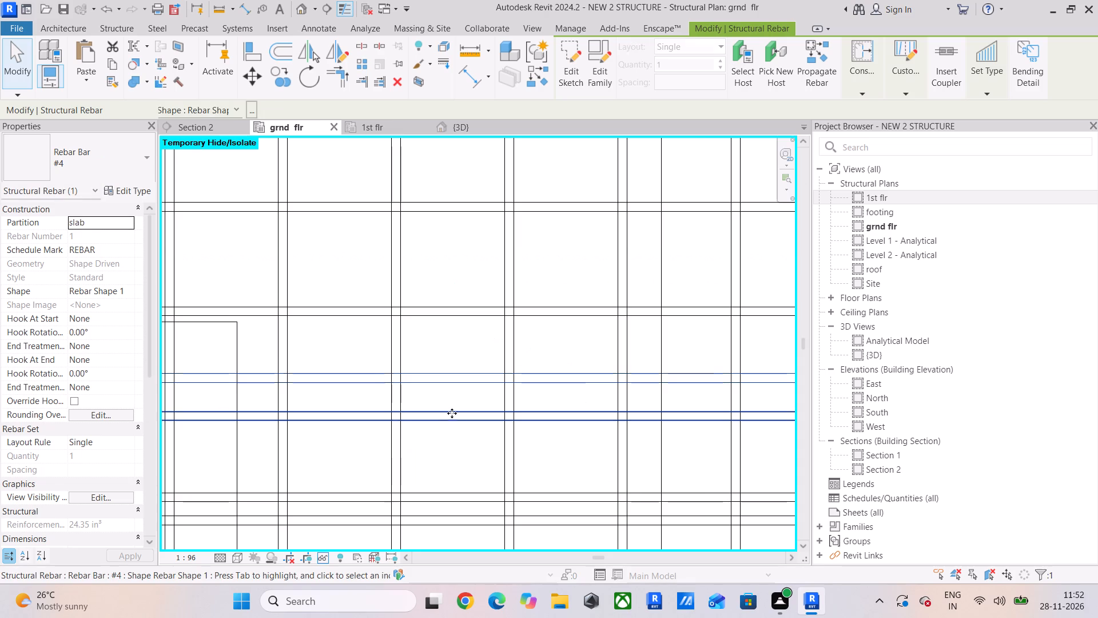
{"action": "scroll", "coordinate": [462, 459], "scroll_direction": "down", "scroll_amount": 2}
{"action": "middle_click_drag", "start_coordinate": [463, 465], "coordinate": [439, 353]}
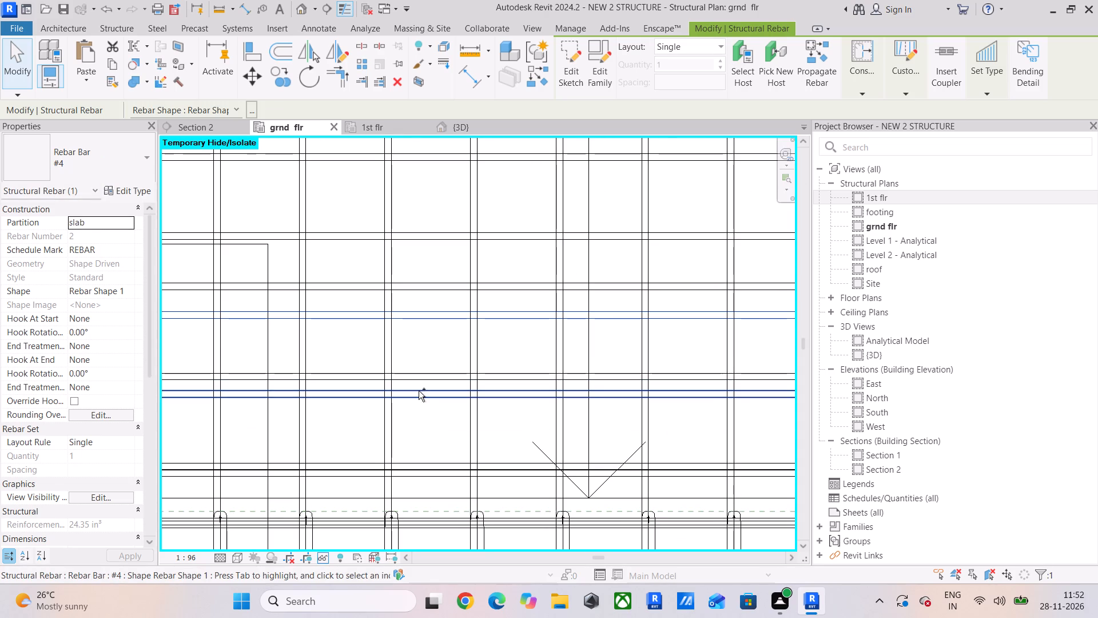
{"action": "left_click", "coordinate": [419, 391], "text": "ctrl"}
{"action": "key", "text": "Delete"}
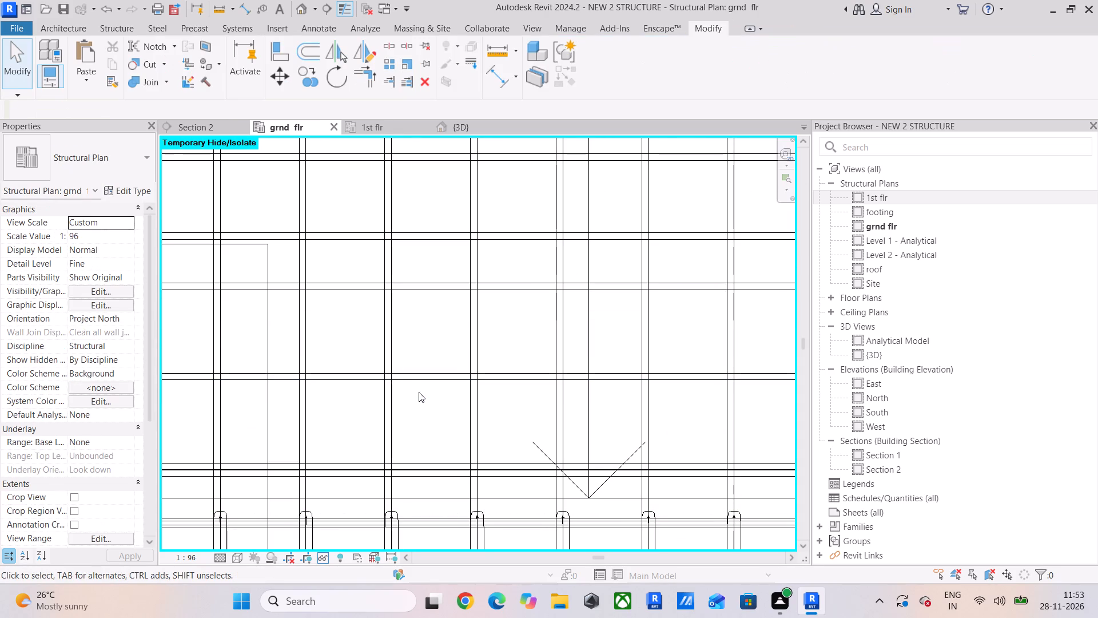
{"action": "middle_click_drag", "start_coordinate": [414, 358], "coordinate": [409, 465]}
{"action": "left_click_drag", "start_coordinate": [432, 346], "coordinate": [423, 260]}
{"action": "key", "text": "Delete"}
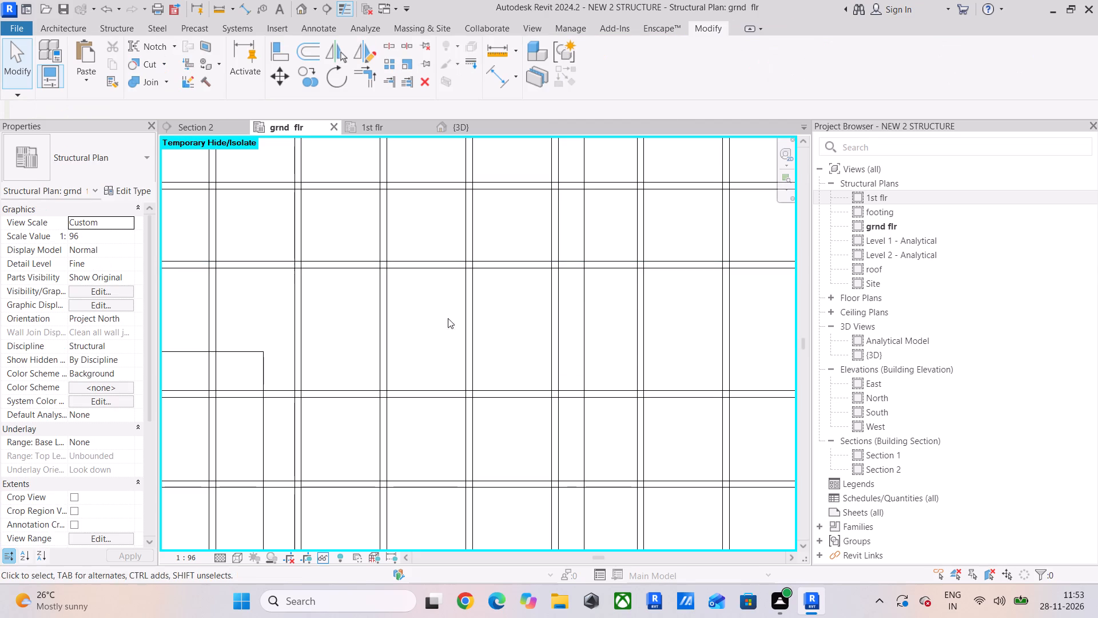
Delete the 13 remaining old east-west slab bars in the bay north of the grid 2 beam, excluding the span direction symbol.
{"action": "left_click_drag", "start_coordinate": [450, 328], "coordinate": [424, 144]}
{"action": "scroll", "coordinate": [421, 150], "scroll_direction": "up", "scroll_amount": 1}
{"action": "middle_click_drag", "start_coordinate": [419, 155], "coordinate": [381, 403]}
{"action": "scroll", "coordinate": [387, 394], "scroll_direction": "down", "scroll_amount": 5}
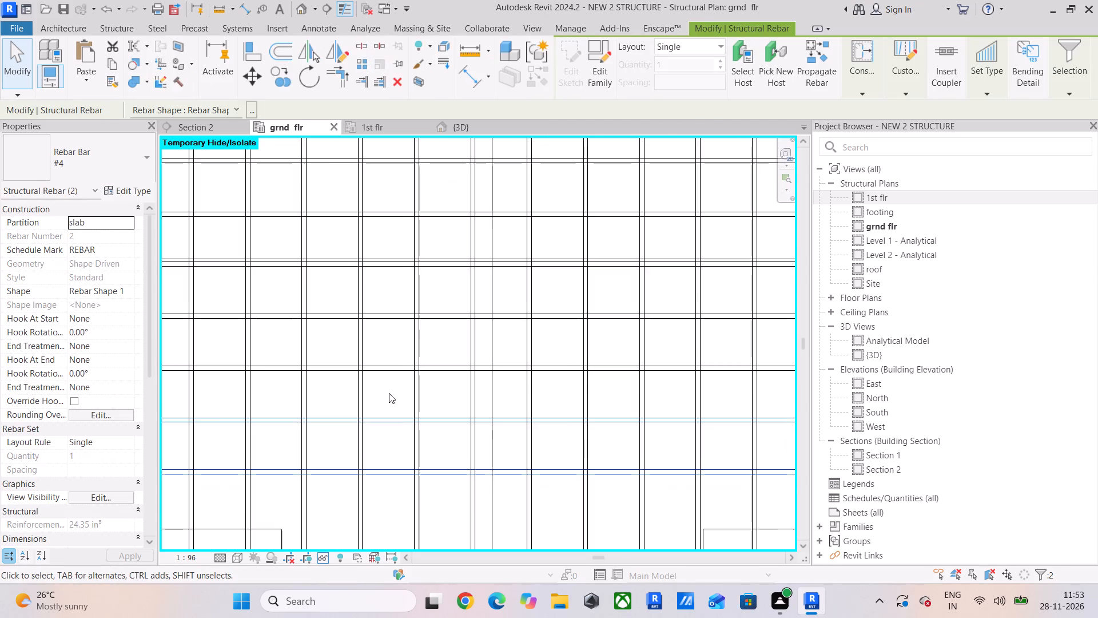
{"action": "scroll", "coordinate": [389, 393], "scroll_direction": "down", "scroll_amount": 2}
{"action": "left_click_drag", "start_coordinate": [392, 394], "coordinate": [383, 160], "text": "ctrl"}
{"action": "middle_click_drag", "start_coordinate": [383, 160], "coordinate": [417, 433]}
{"action": "left_click_drag", "start_coordinate": [426, 427], "coordinate": [426, 304], "text": "ctrl"}
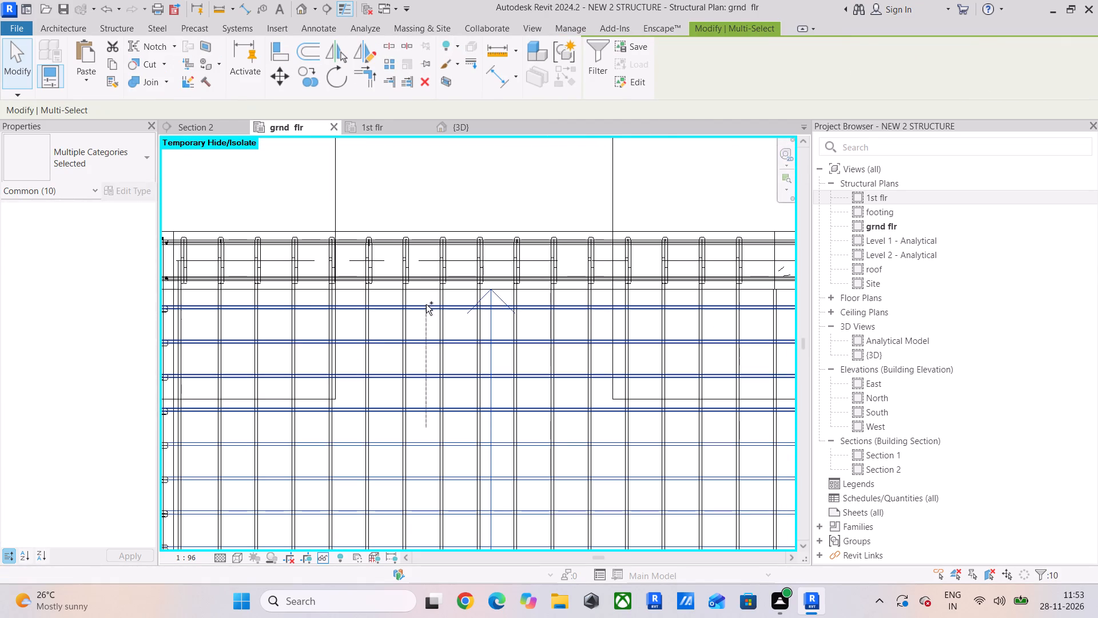
{"action": "left_click_drag", "start_coordinate": [426, 304], "coordinate": [420, 296], "text": "ctrl"}
{"action": "scroll", "coordinate": [439, 402], "scroll_direction": "down", "scroll_amount": 4}
{"action": "middle_click_drag", "start_coordinate": [425, 321], "coordinate": [384, 243]}
{"action": "scroll", "coordinate": [384, 243], "scroll_direction": "up", "scroll_amount": 1}
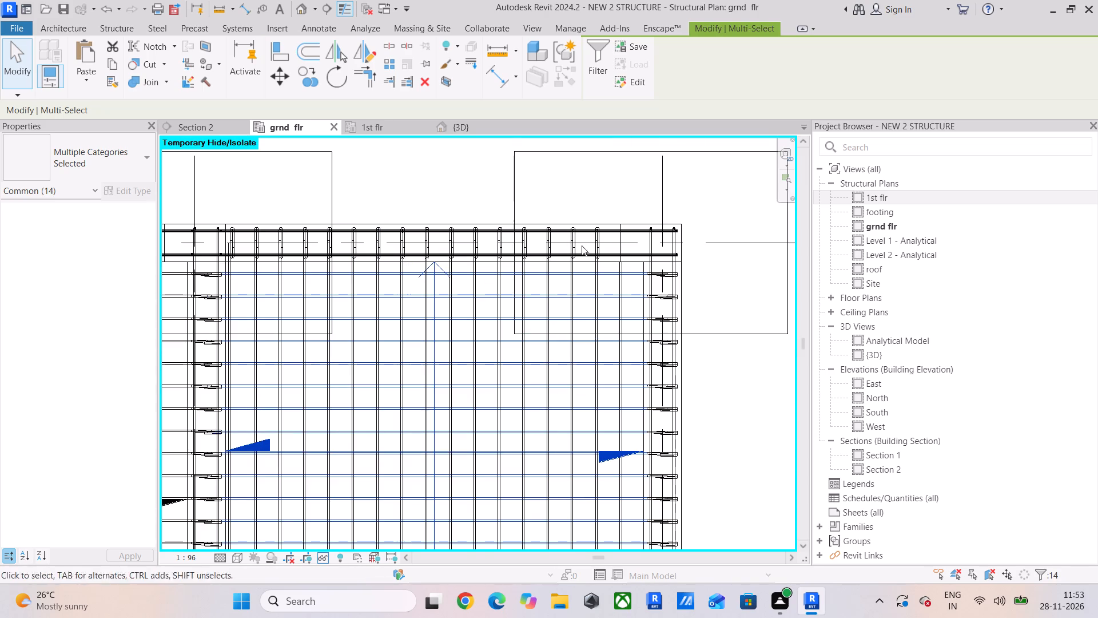
{"action": "left_click", "coordinate": [595, 60]}
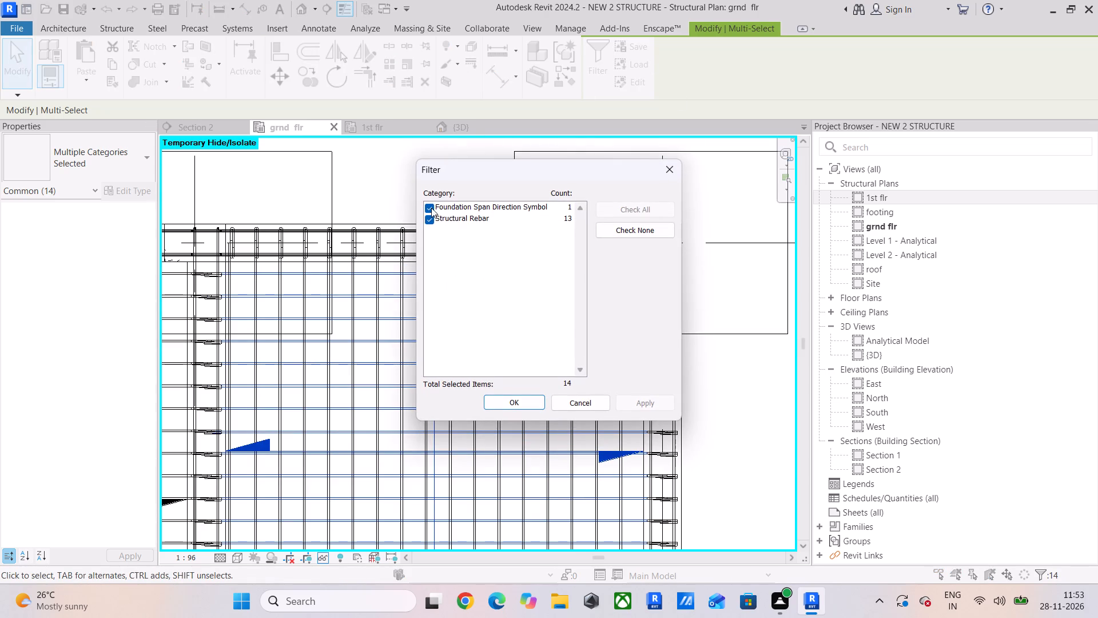
{"action": "left_click", "coordinate": [431, 207]}
{"action": "left_click", "coordinate": [520, 403]}
{"action": "scroll", "coordinate": [352, 405], "scroll_direction": "down", "scroll_amount": 4}
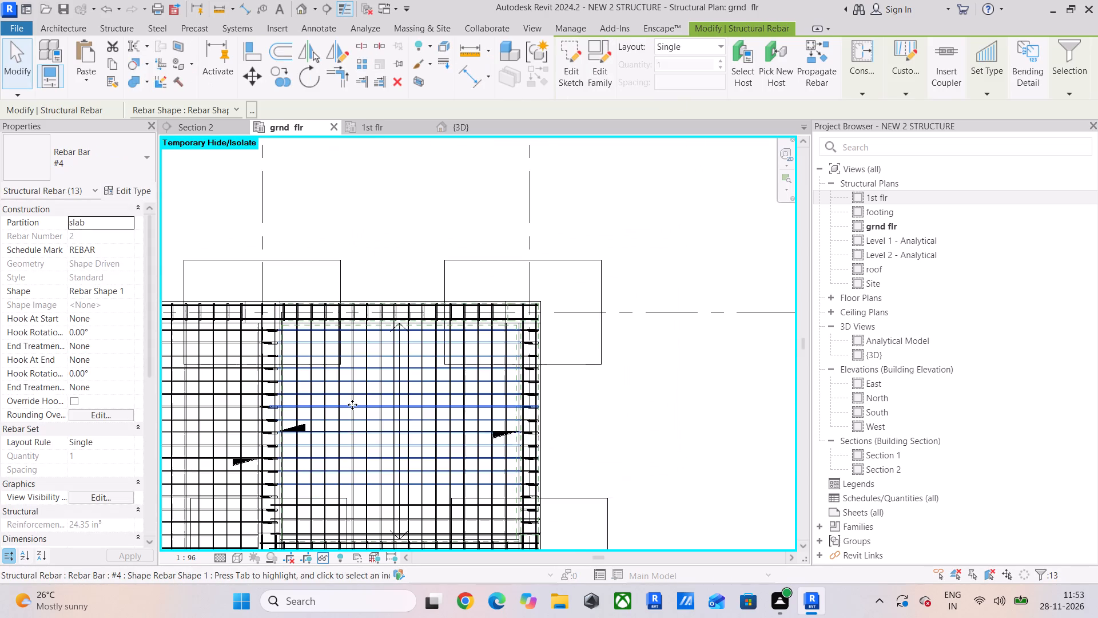
{"action": "key", "text": "Delete"}
Delete the copied east-west slab bar lying within the grid 2 beam.
{"action": "scroll", "coordinate": [419, 583], "scroll_direction": "up", "scroll_amount": 2}
{"action": "middle_click_drag", "start_coordinate": [419, 583], "coordinate": [419, 583]}
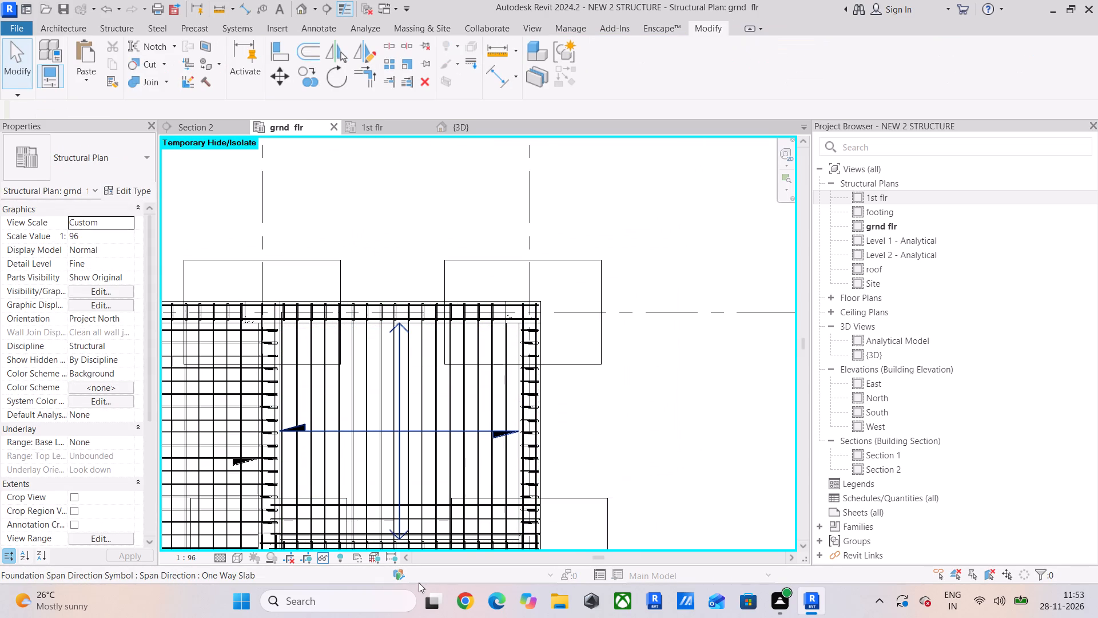
{"action": "middle_click_drag", "start_coordinate": [419, 583], "coordinate": [404, 480]}
{"action": "middle_click_drag", "start_coordinate": [375, 493], "coordinate": [373, 374]}
{"action": "scroll", "coordinate": [373, 389], "scroll_direction": "up", "scroll_amount": 7}
{"action": "middle_click_drag", "start_coordinate": [372, 433], "coordinate": [382, 303]}
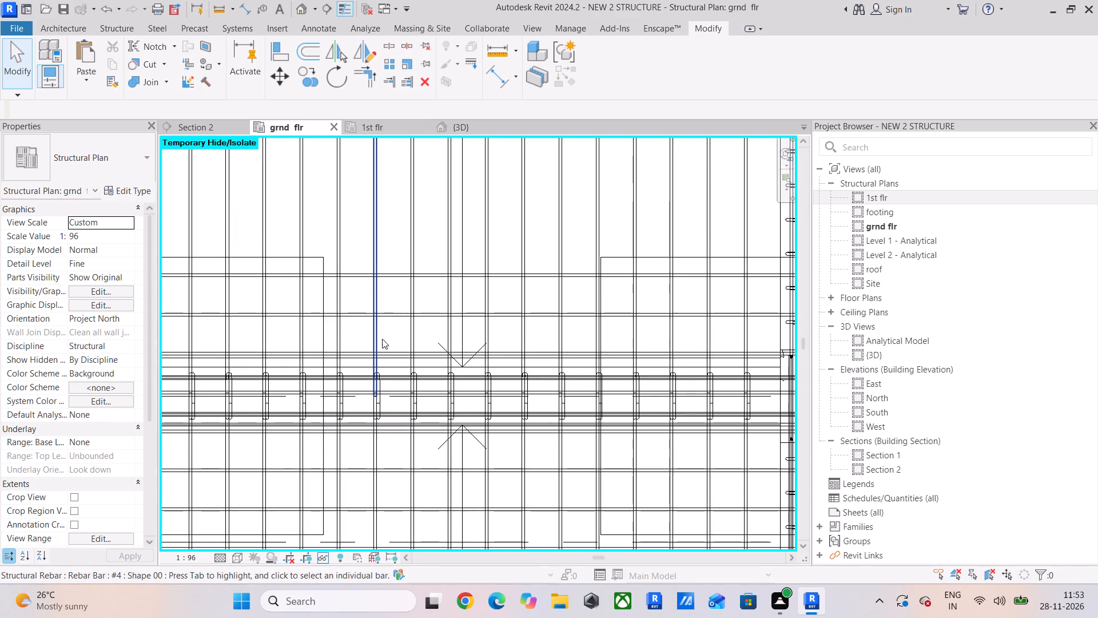
{"action": "scroll", "coordinate": [382, 367], "scroll_direction": "up", "scroll_amount": 4}
{"action": "left_click", "coordinate": [389, 417]}
{"action": "key", "text": "Delete"}
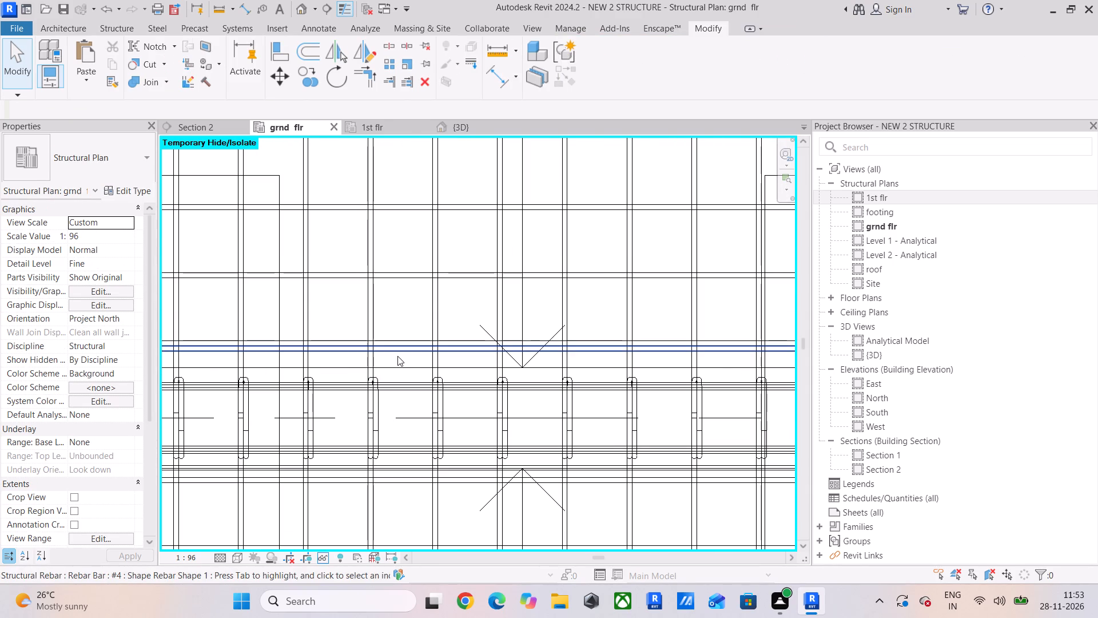
Measure the spacings between the southernmost east-west slab bars in the bay north of the grid 2 beam.
{"action": "left_click", "coordinate": [405, 336]}
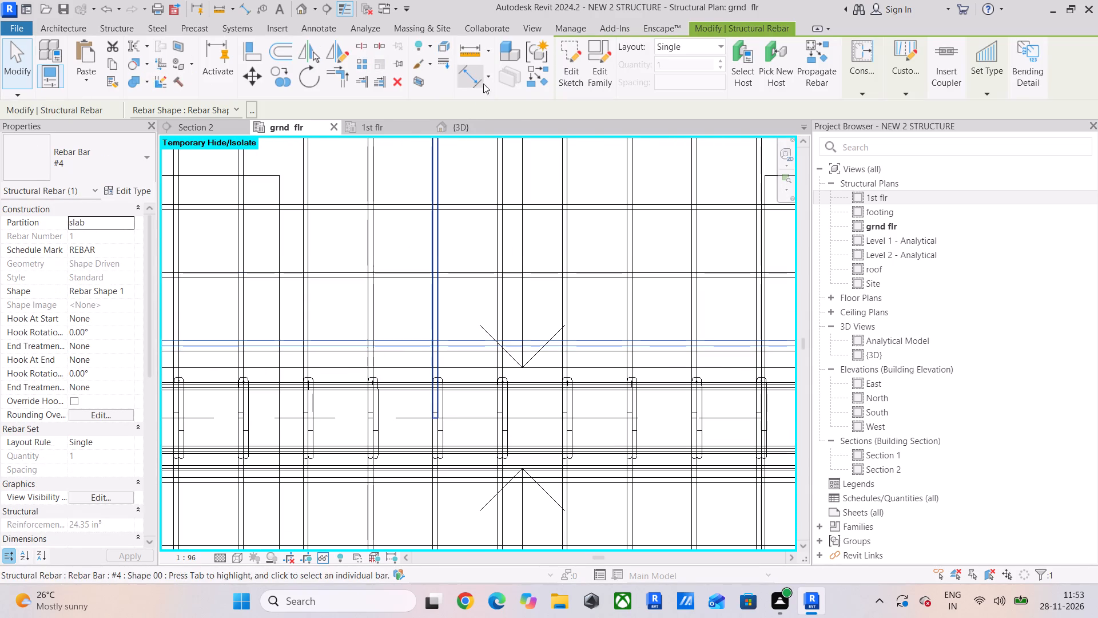
{"action": "left_click", "coordinate": [476, 77]}
{"action": "scroll", "coordinate": [359, 272], "scroll_direction": "up", "scroll_amount": 1}
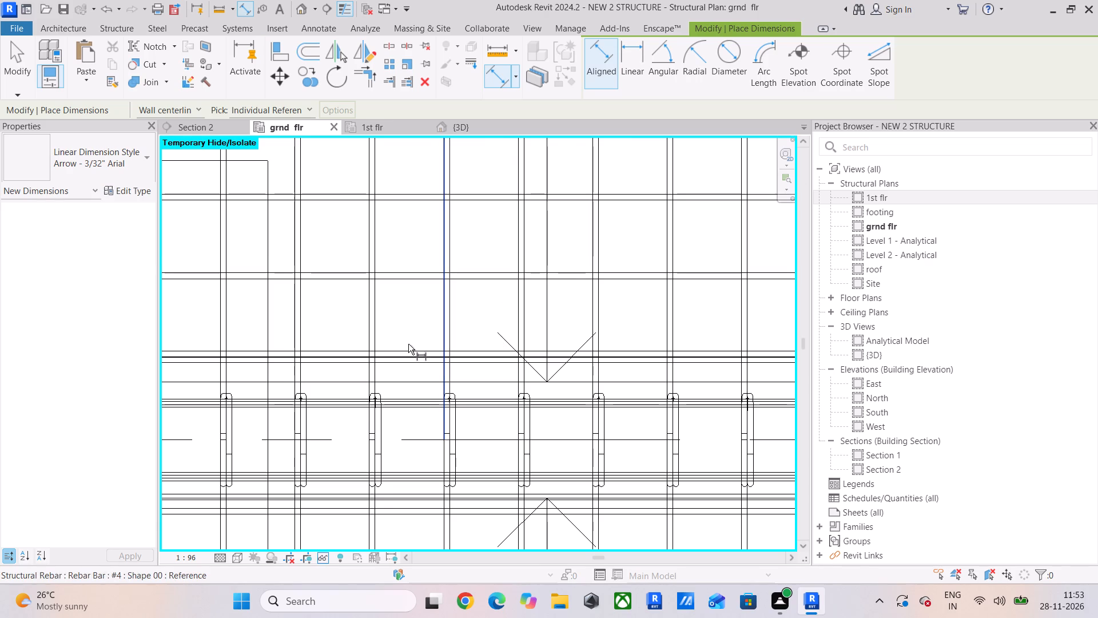
{"action": "left_click", "coordinate": [409, 346]}
{"action": "left_click", "coordinate": [413, 283]}
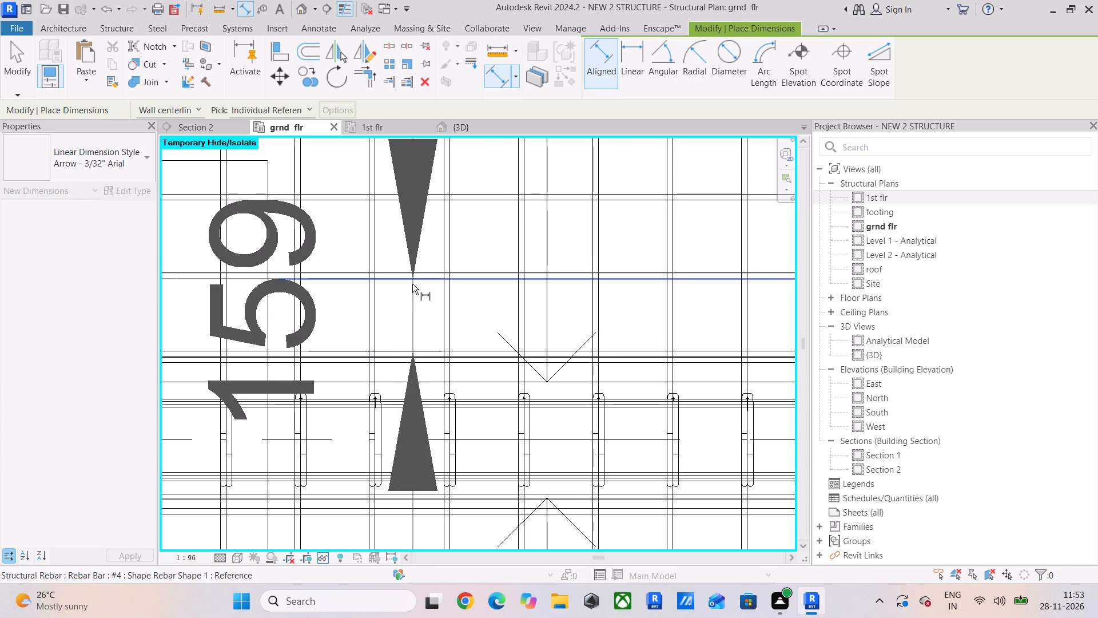
{"action": "key", "text": "Escape"}
{"action": "key", "text": "Escape"}
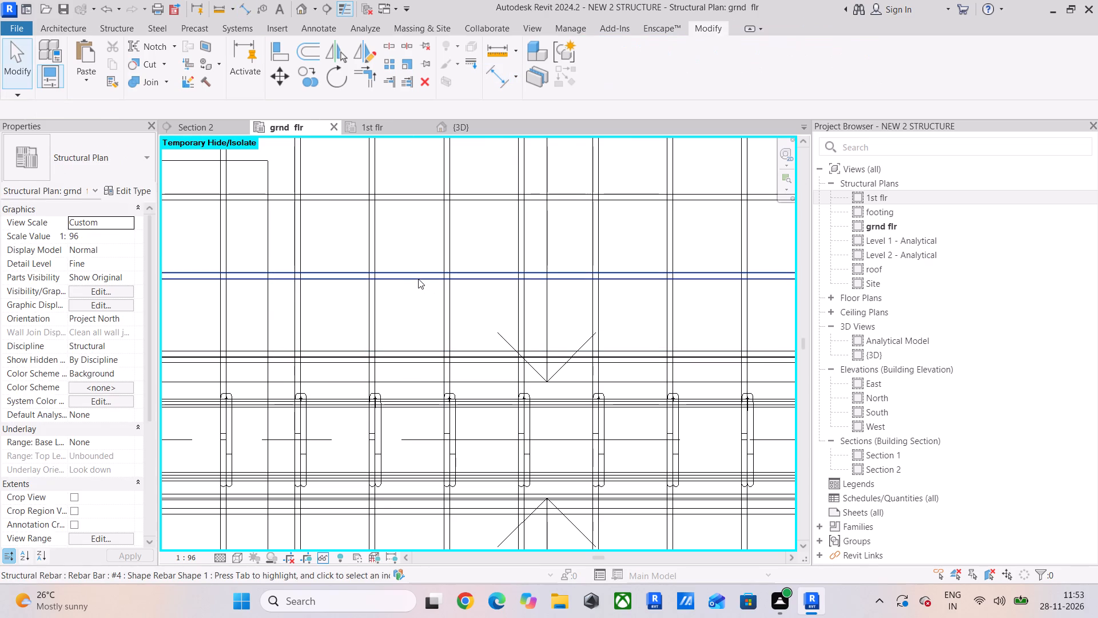
{"action": "left_click", "coordinate": [418, 279]}
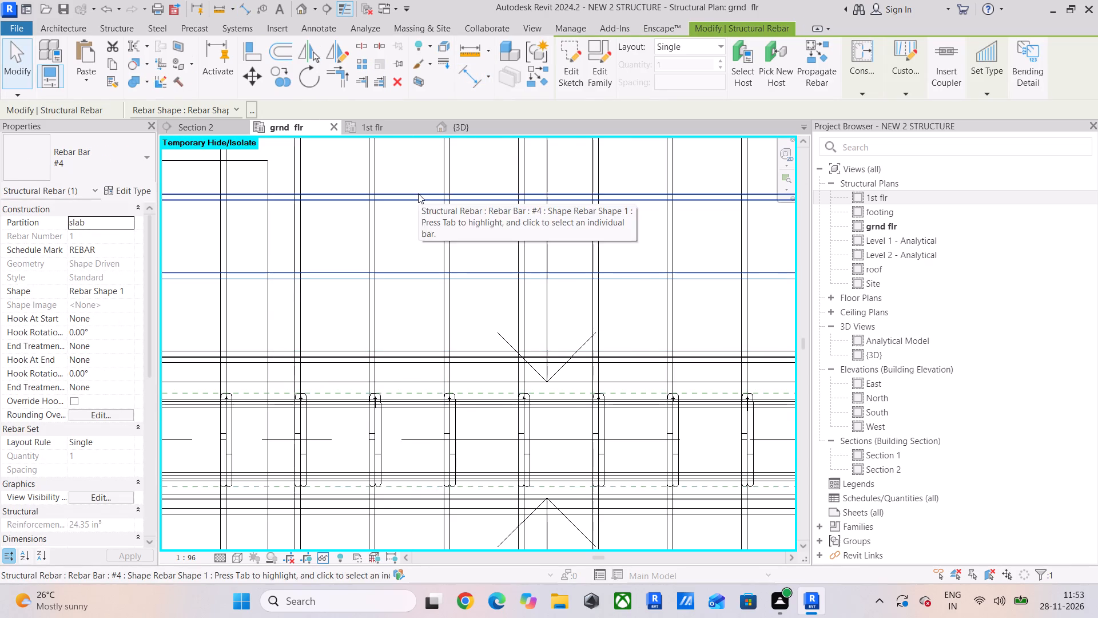
{"action": "left_click", "coordinate": [418, 193]}
{"action": "left_click", "coordinate": [486, 74]}
{"action": "left_click", "coordinate": [466, 76]}
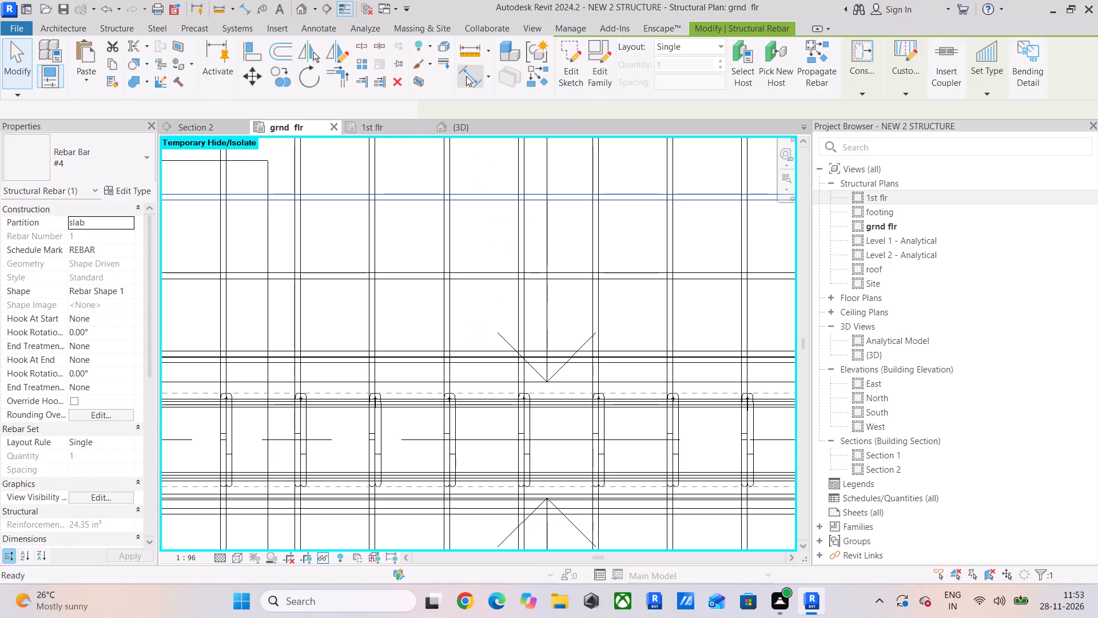
{"action": "left_click", "coordinate": [400, 268]}
{"action": "left_click", "coordinate": [415, 204]}
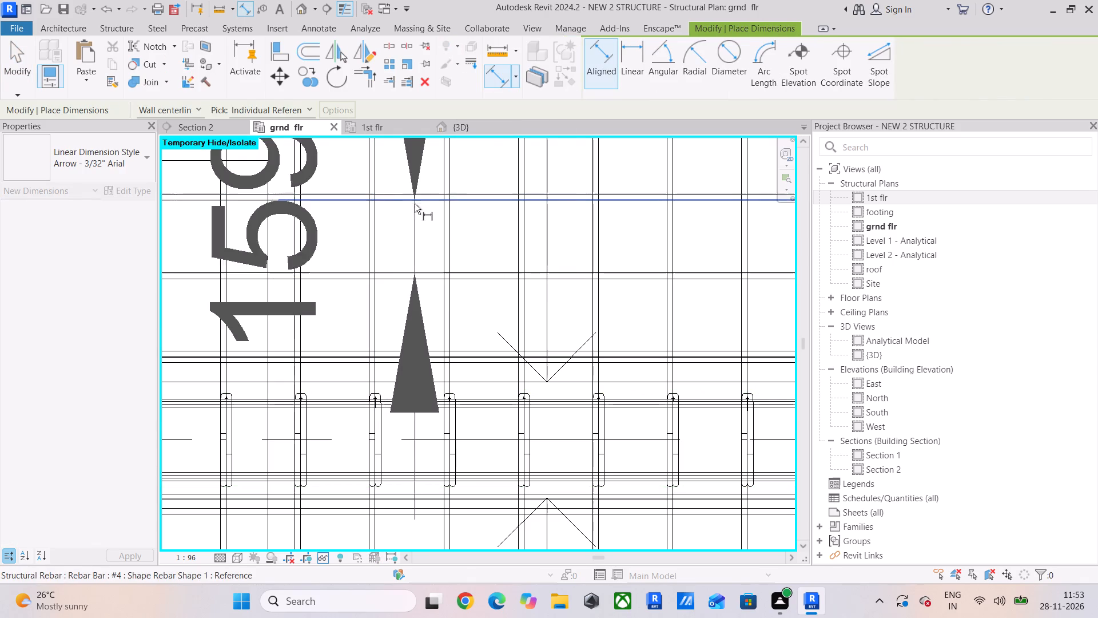
{"action": "scroll", "coordinate": [397, 228], "scroll_direction": "down", "scroll_amount": 5}
{"action": "middle_click_drag", "start_coordinate": [397, 228], "coordinate": [401, 246]}
{"action": "key", "text": "Escape"}
{"action": "key", "text": "Escape"}
{"action": "key", "text": "Escape"}
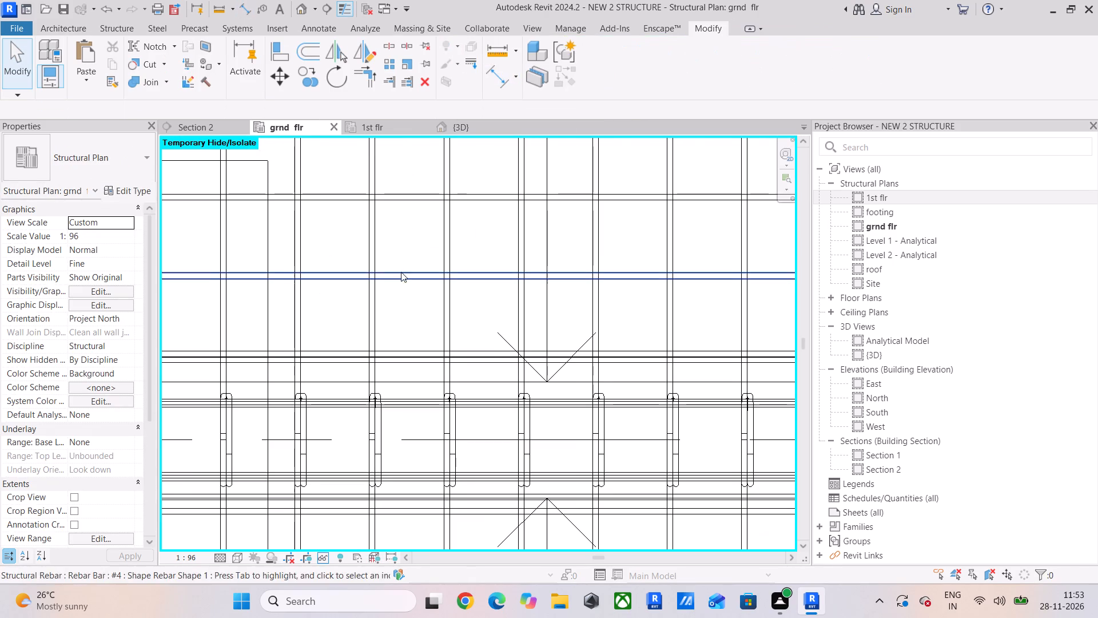
Measure the spacing between adjacent east-west slab bars just south of the grid 2 beam.
{"action": "middle_click_drag", "start_coordinate": [400, 279], "coordinate": [397, 297]}
{"action": "scroll", "coordinate": [397, 308], "scroll_direction": "down", "scroll_amount": 3}
{"action": "middle_click_drag", "start_coordinate": [397, 314], "coordinate": [379, 175]}
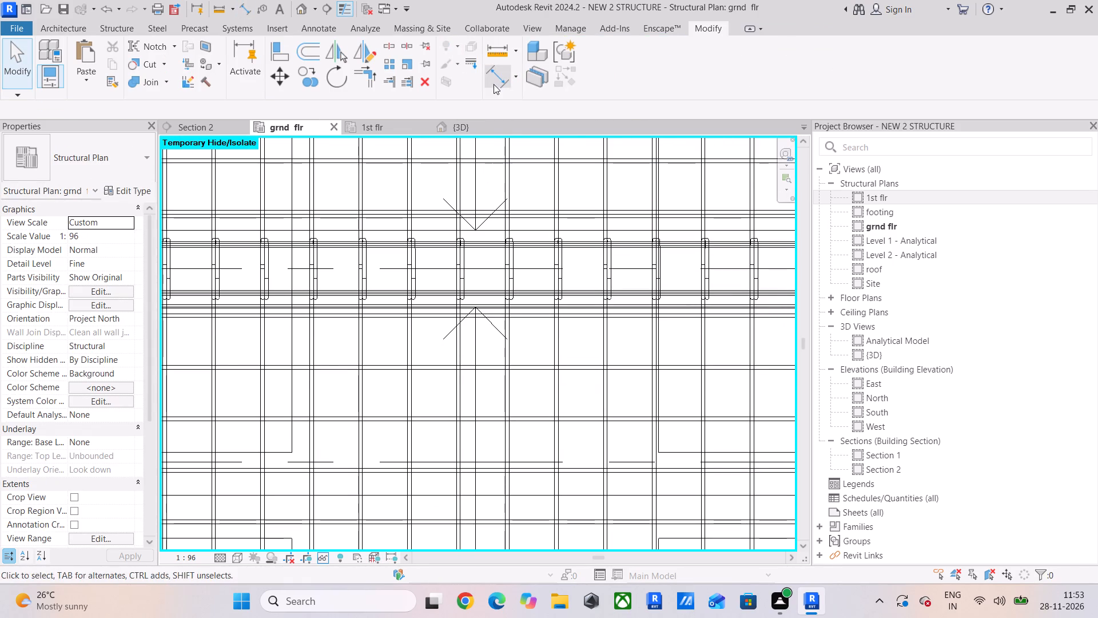
{"action": "left_click", "coordinate": [495, 80]}
{"action": "left_click", "coordinate": [378, 411]}
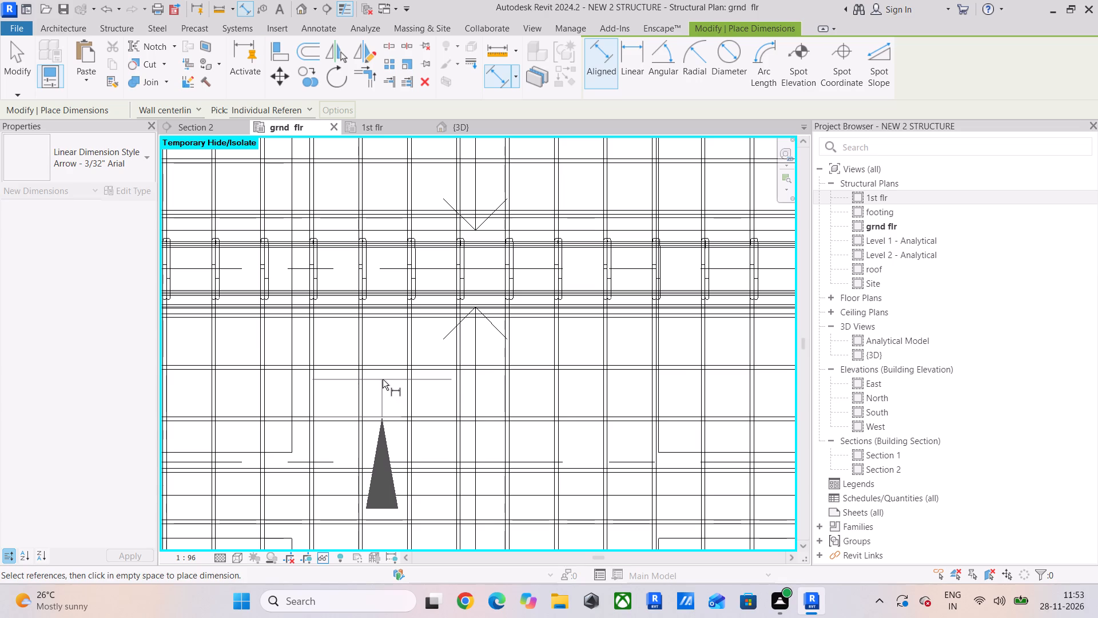
{"action": "left_click", "coordinate": [385, 374]}
{"action": "key", "text": "Escape"}
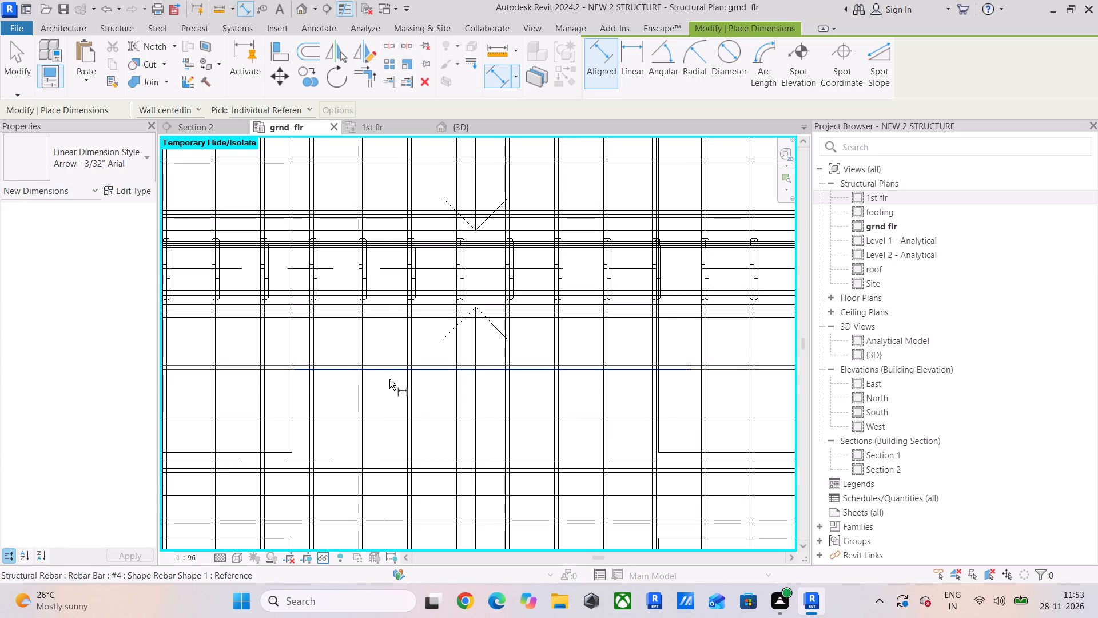
Undo the recent slab bar copies and deletions, back to the original east-west bars around the grid 2 beam.
{"action": "key", "text": "ctrl+z"}
{"action": "key", "text": "ctrl+z"}
{"action": "key", "text": "ctrl+z"}
{"action": "key", "text": "ctrl+z"}
{"action": "key", "text": "ctrl+z"}
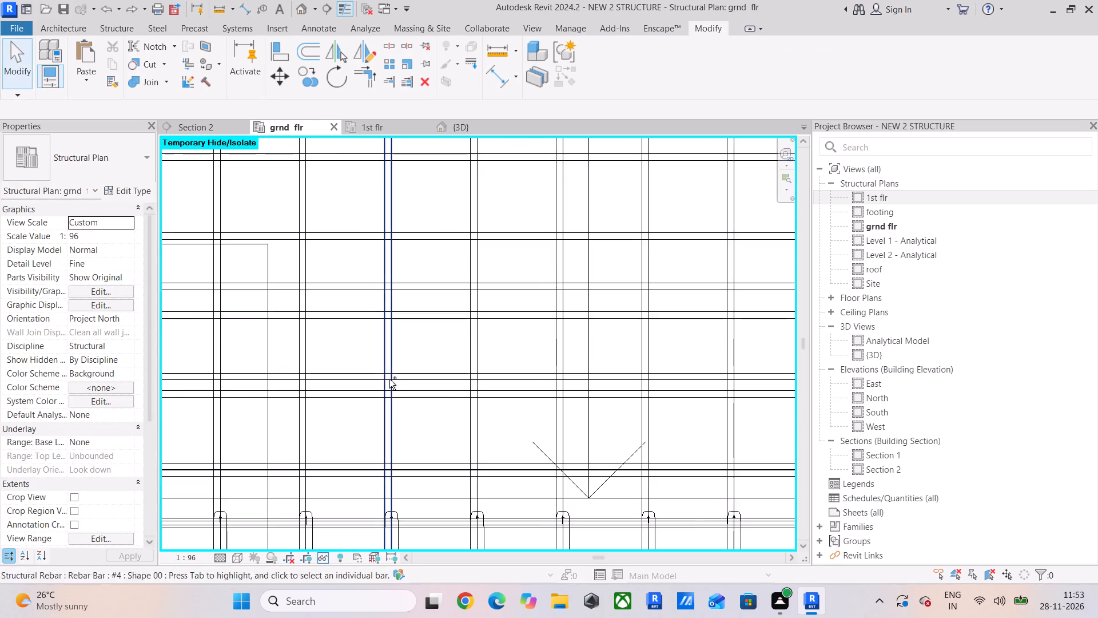
{"action": "key", "text": "ctrl+z"}
{"action": "key", "text": "ctrl+z"}
{"action": "key", "text": "ctrl+z"}
{"action": "key", "text": "ctrl+z"}
{"action": "key", "text": "ctrl+z"}
{"action": "key", "text": "ctrl+z"}
{"action": "key", "text": "ctrl+z"}
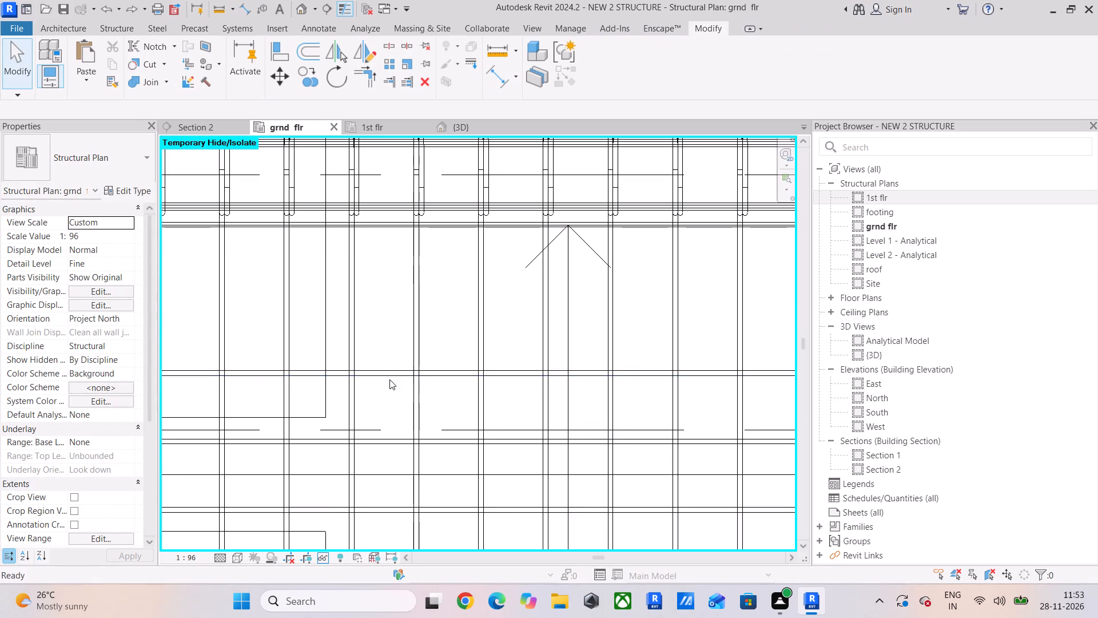
{"action": "key", "text": "ctrl+z"}
{"action": "key", "text": "ctrl+z"}
{"action": "key", "text": "ctrl+z"}
{"action": "key", "text": "ctrl+z"}
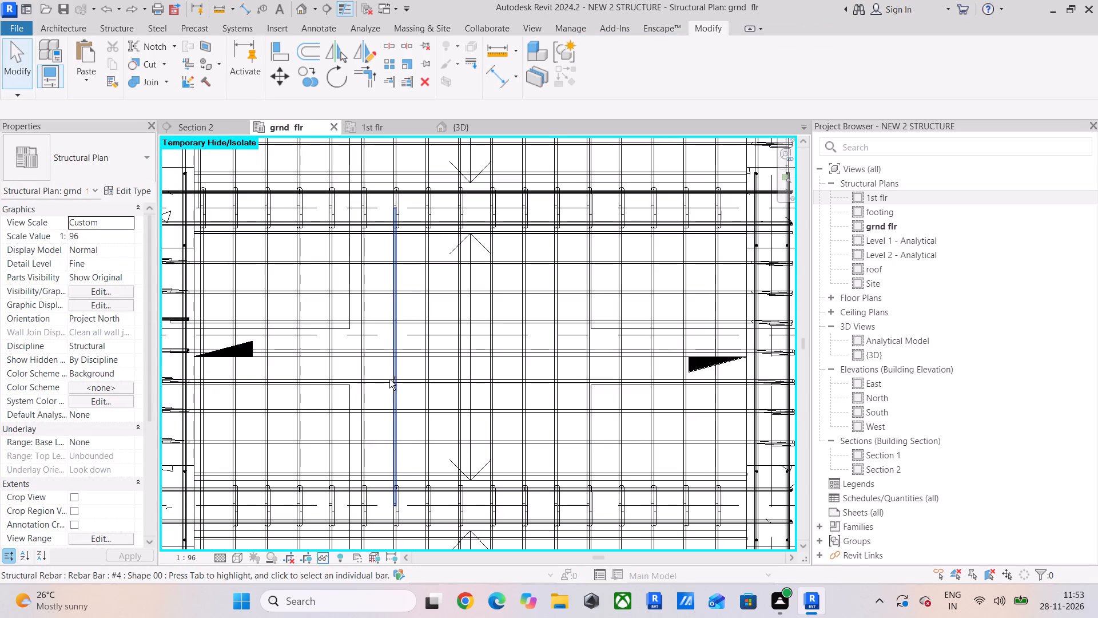
{"action": "key", "text": "ctrl+z"}
Measure the spacing between the two southernmost original east-west slab bars in the bay north of the grid 2 beam.
{"action": "scroll", "coordinate": [364, 401], "scroll_direction": "up", "scroll_amount": 4}
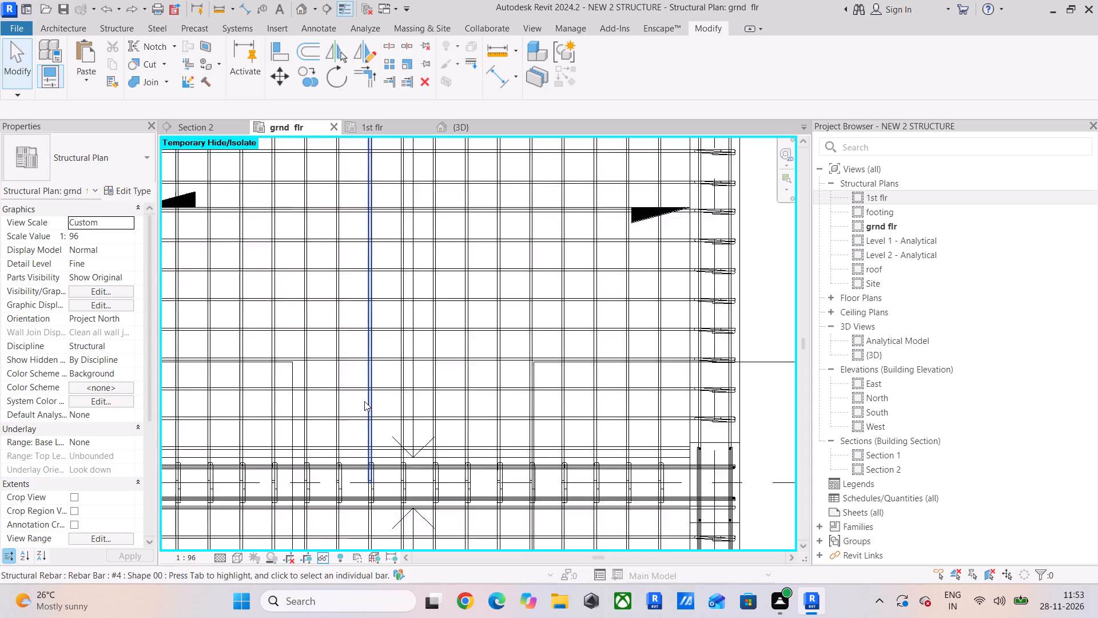
{"action": "scroll", "coordinate": [364, 401], "scroll_direction": "up", "scroll_amount": 3}
{"action": "left_click", "coordinate": [502, 76]}
{"action": "scroll", "coordinate": [405, 454], "scroll_direction": "up", "scroll_amount": 3}
{"action": "left_click", "coordinate": [388, 474]}
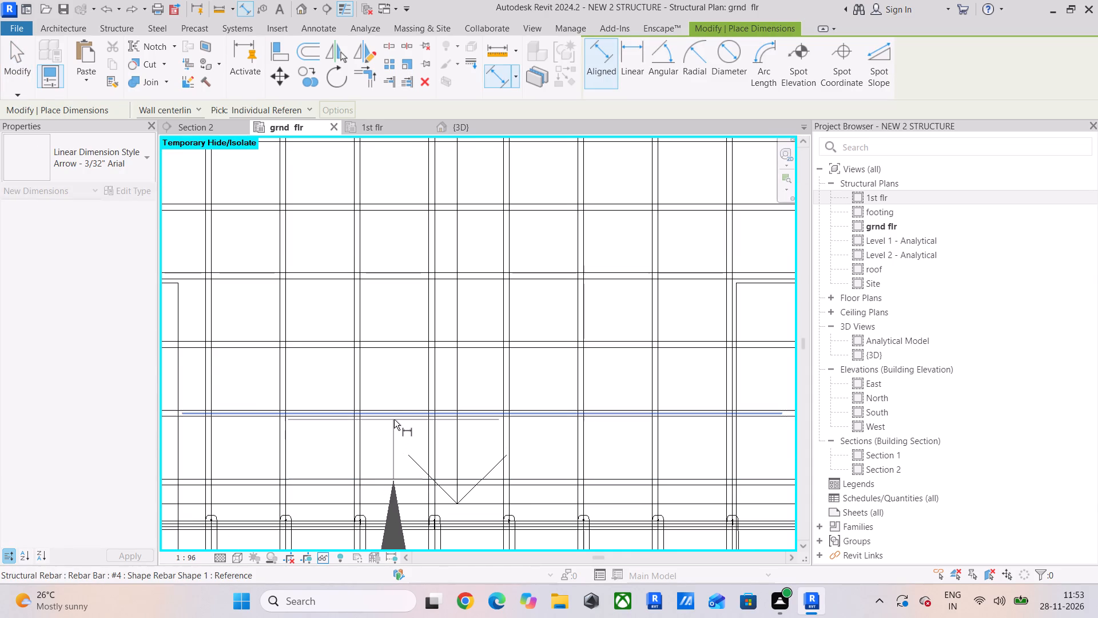
{"action": "left_click", "coordinate": [394, 419]}
{"action": "key", "text": "Escape"}
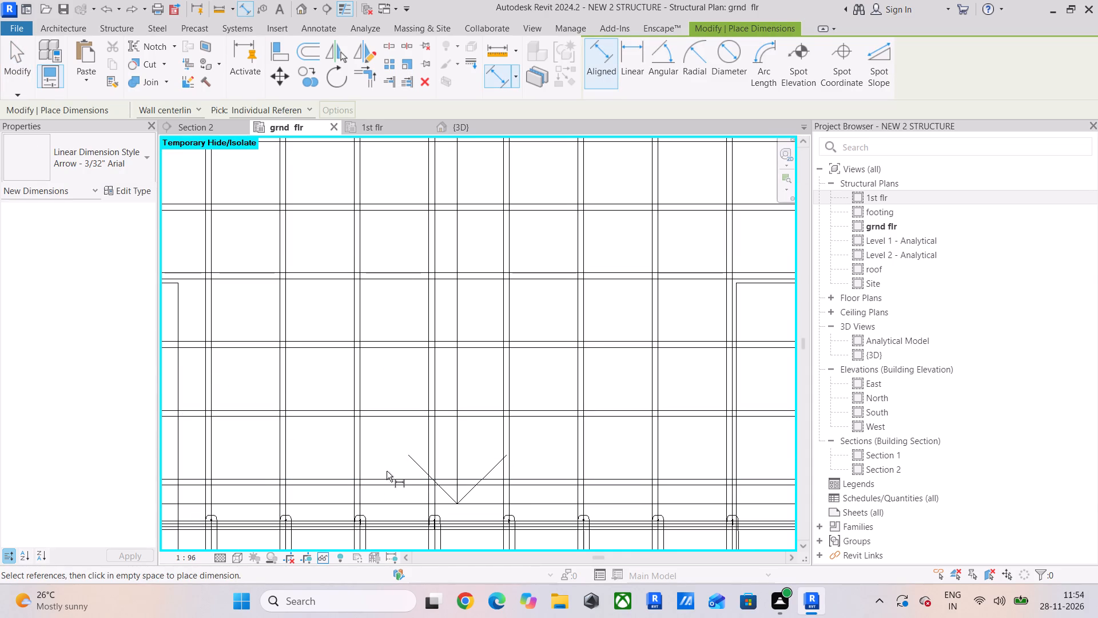
{"action": "left_click", "coordinate": [387, 474]}
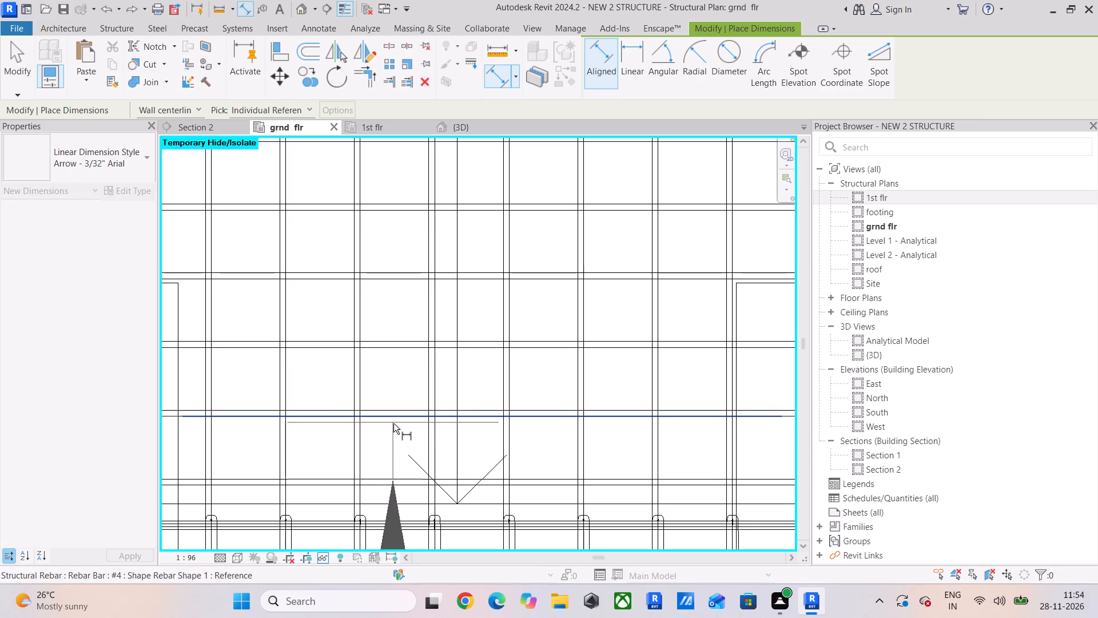
{"action": "left_click", "coordinate": [395, 421]}
{"action": "scroll", "coordinate": [348, 439], "scroll_direction": "down", "scroll_amount": 4}
{"action": "middle_click_drag", "start_coordinate": [355, 440], "coordinate": [363, 440]}
{"action": "key", "text": "Escape"}
Measure the east-west slab bar spacings at the south end of the bay south of the grid 2 beam.
{"action": "middle_click_drag", "start_coordinate": [383, 443], "coordinate": [376, 255]}
{"action": "scroll", "coordinate": [376, 255], "scroll_direction": "up", "scroll_amount": 1}
{"action": "scroll", "coordinate": [383, 268], "scroll_direction": "down", "scroll_amount": 10}
{"action": "middle_click_drag", "start_coordinate": [412, 322], "coordinate": [391, 225]}
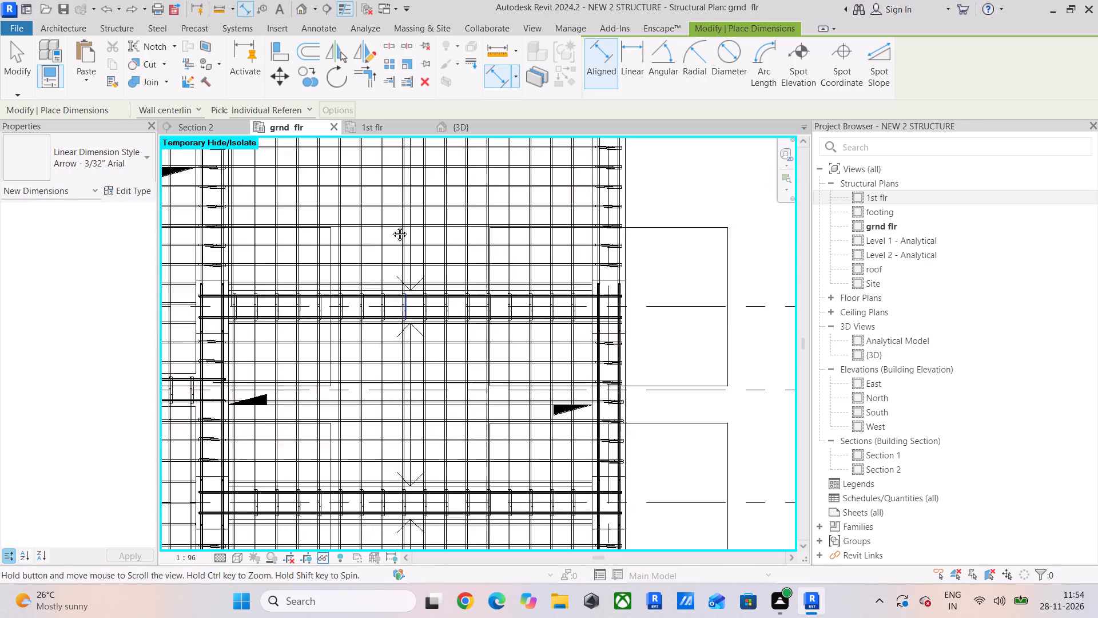
{"action": "middle_click_drag", "start_coordinate": [391, 225], "coordinate": [380, 161]}
{"action": "scroll", "coordinate": [359, 302], "scroll_direction": "up", "scroll_amount": 6}
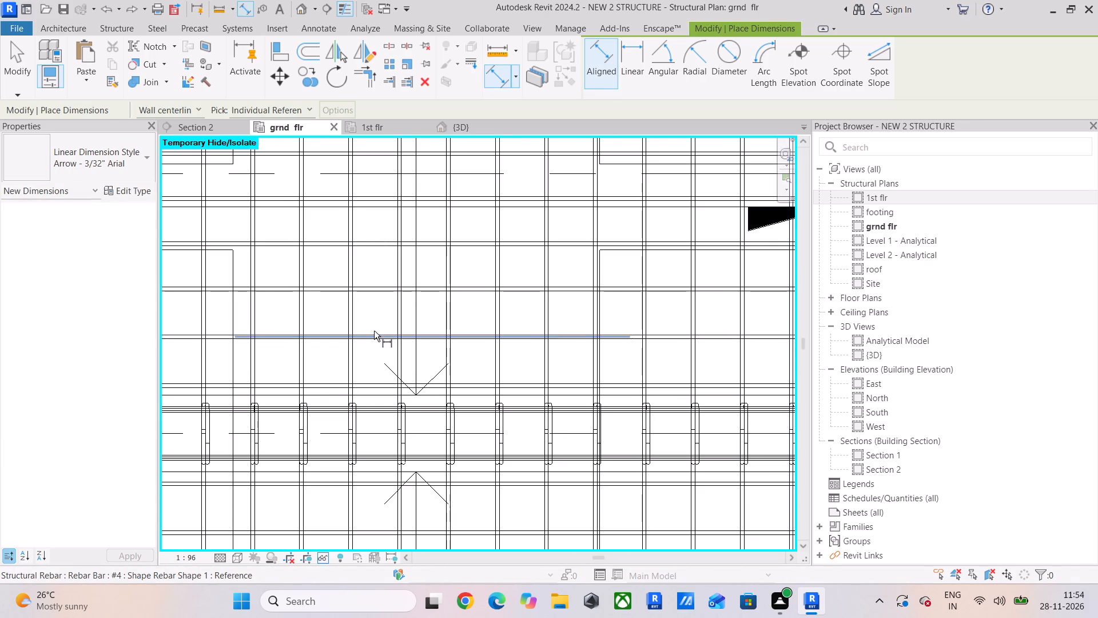
{"action": "left_click", "coordinate": [374, 331]}
{"action": "left_click", "coordinate": [378, 297]}
{"action": "key", "text": "Escape"}
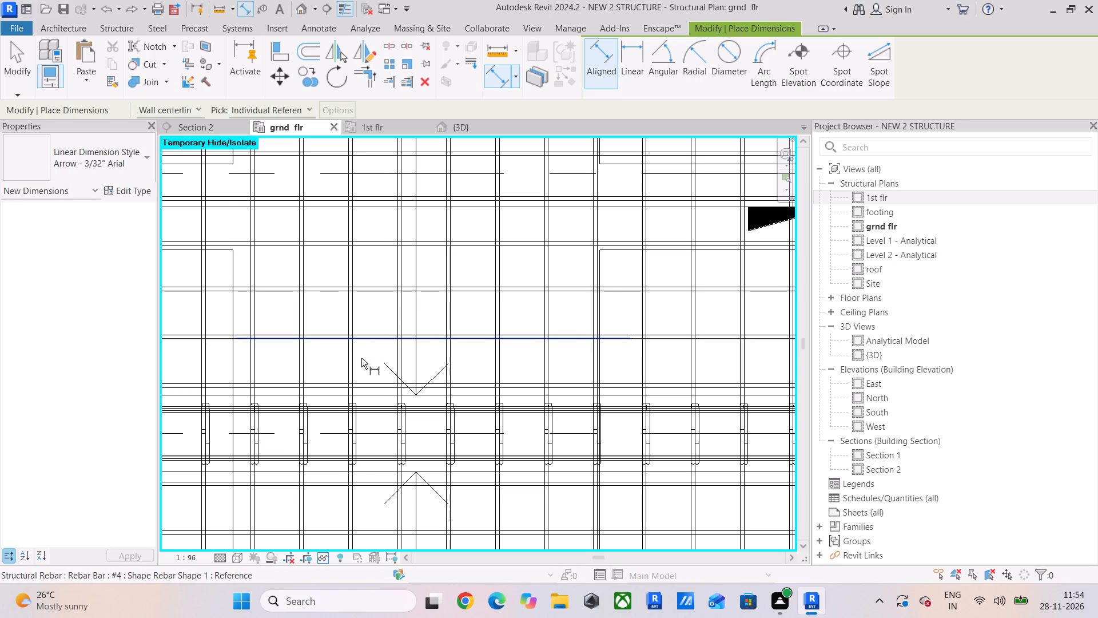
{"action": "left_click", "coordinate": [365, 379]}
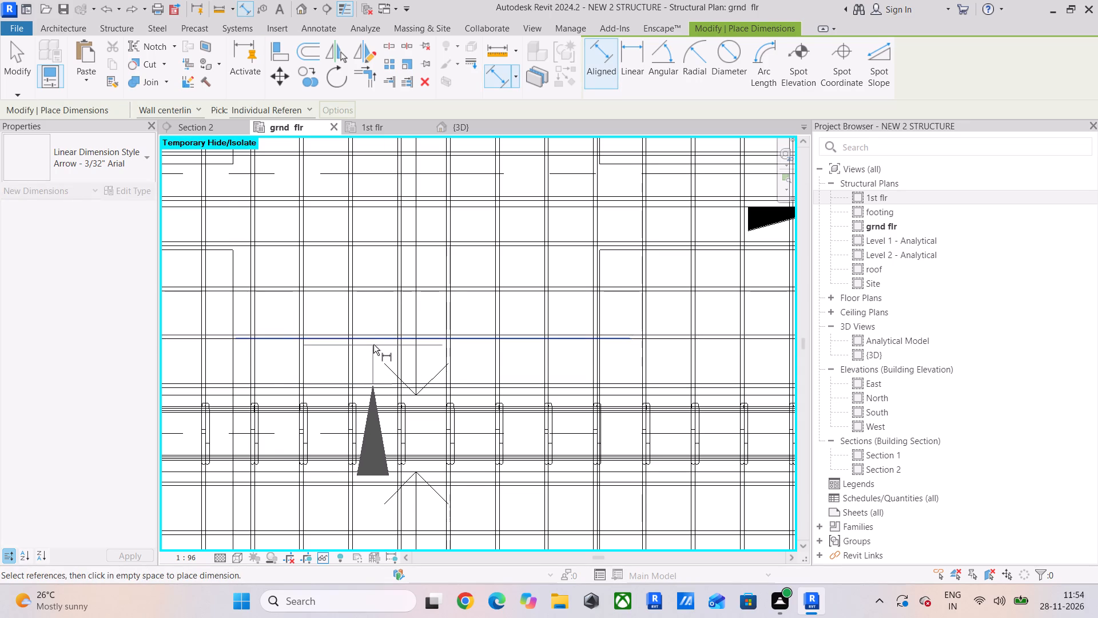
{"action": "left_click", "coordinate": [373, 344]}
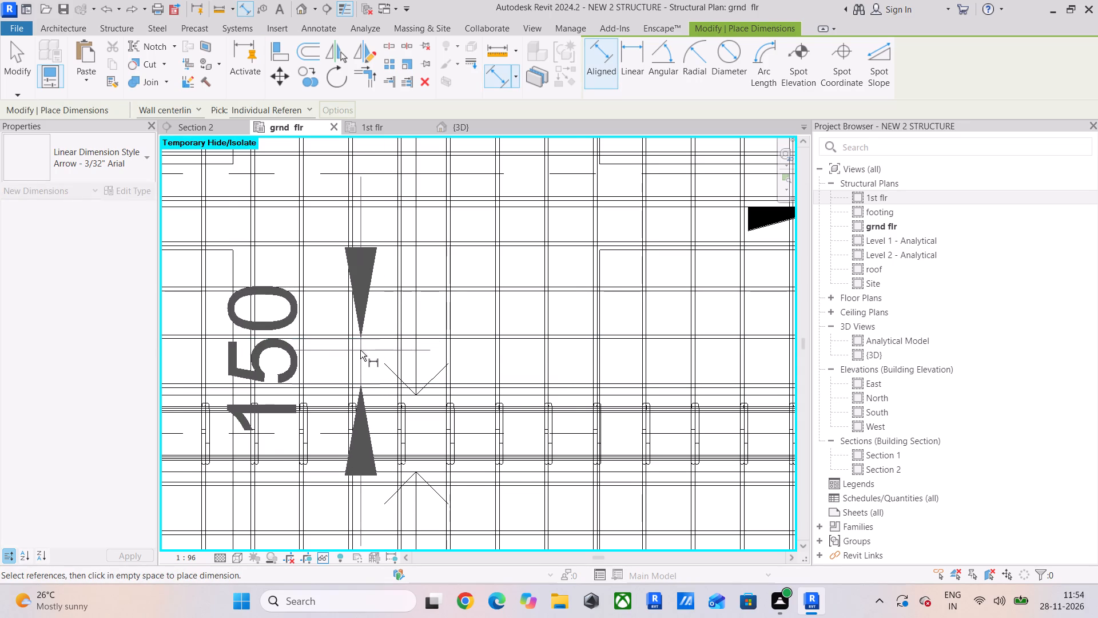
{"action": "scroll", "coordinate": [360, 350], "scroll_direction": "up", "scroll_amount": 2}
{"action": "key", "text": "Escape"}
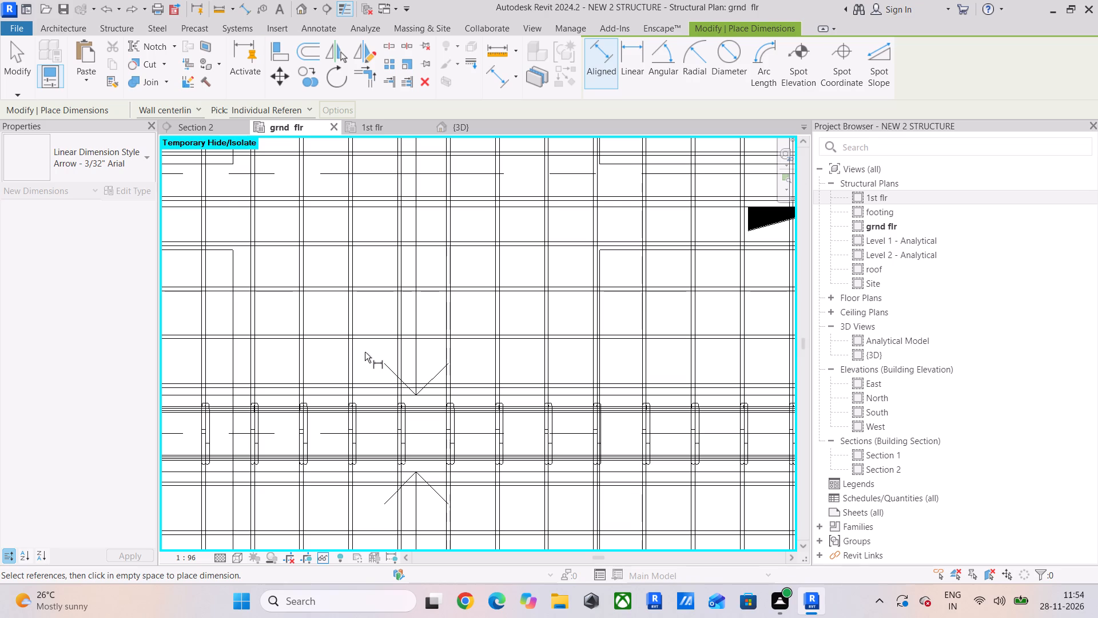
{"action": "key", "text": "Escape"}
{"action": "key", "text": "Escape"}
{"action": "middle_click_drag", "start_coordinate": [376, 310], "coordinate": [378, 380]}
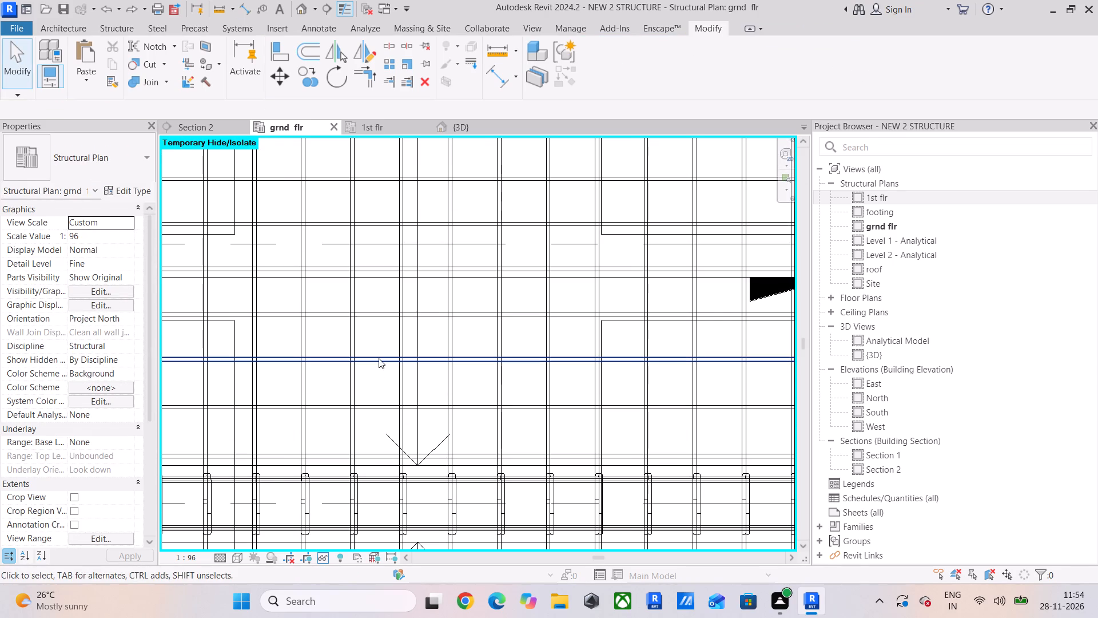
Delete six east-west slab bars in the bay south of the grid 2 beam, keeping the southernmost bars and the span direction symbol.
{"action": "left_click", "coordinate": [379, 358]}
{"action": "left_click", "coordinate": [379, 316], "text": "ctrl"}
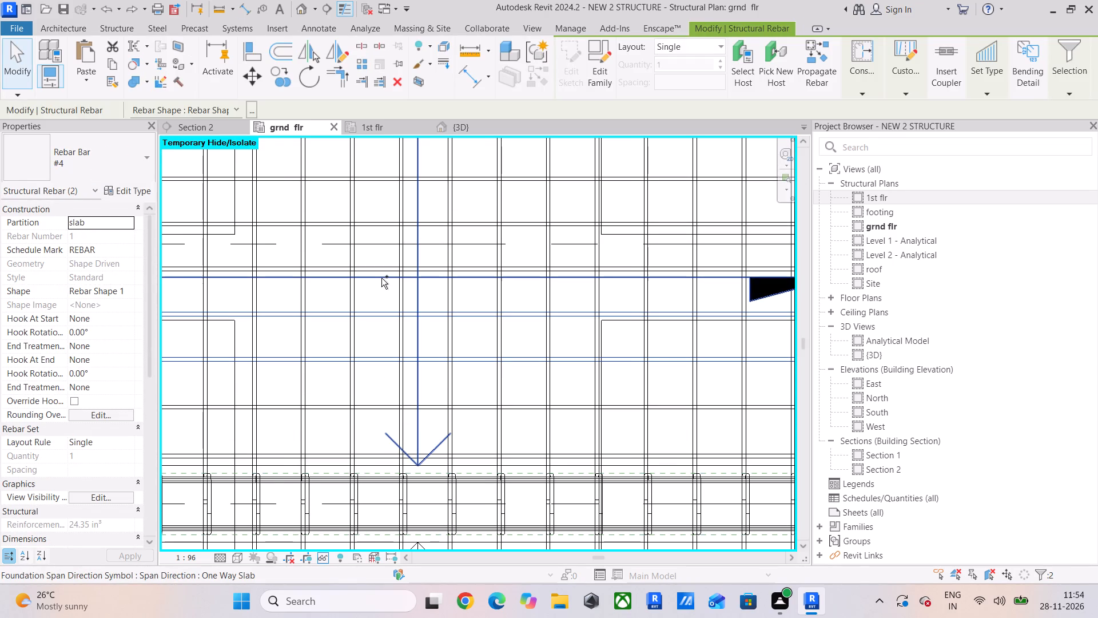
{"action": "left_click", "coordinate": [381, 278], "text": "ctrl"}
{"action": "left_click", "coordinate": [415, 287], "text": "shift"}
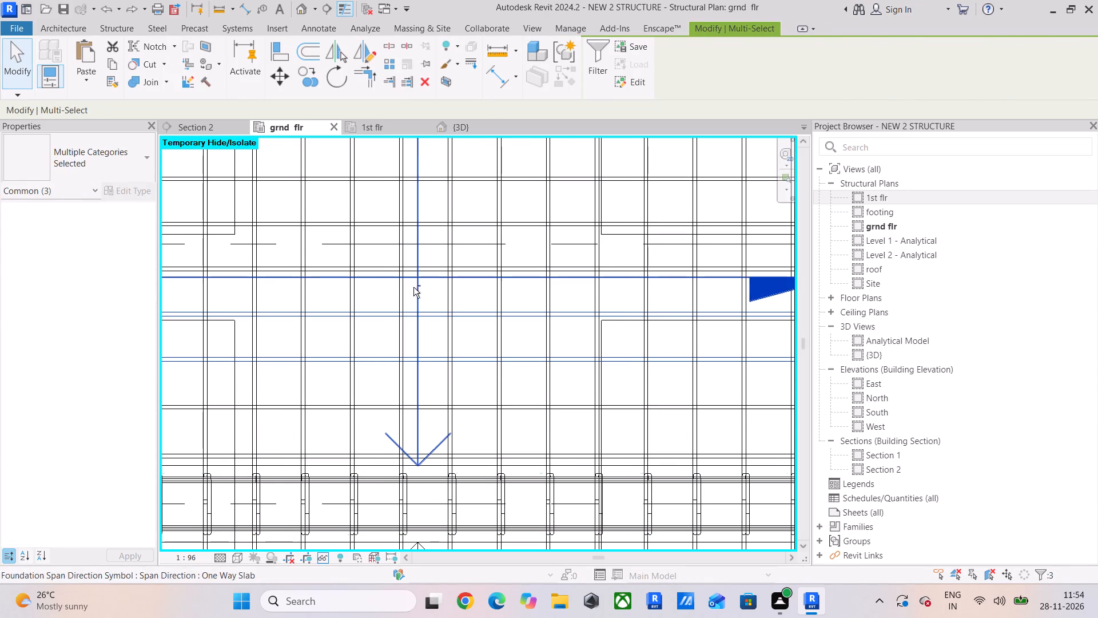
{"action": "scroll", "coordinate": [383, 272], "scroll_direction": "up", "scroll_amount": 3}
{"action": "left_click", "coordinate": [381, 268], "text": "ctrl"}
{"action": "middle_click_drag", "start_coordinate": [379, 252], "coordinate": [378, 252]}
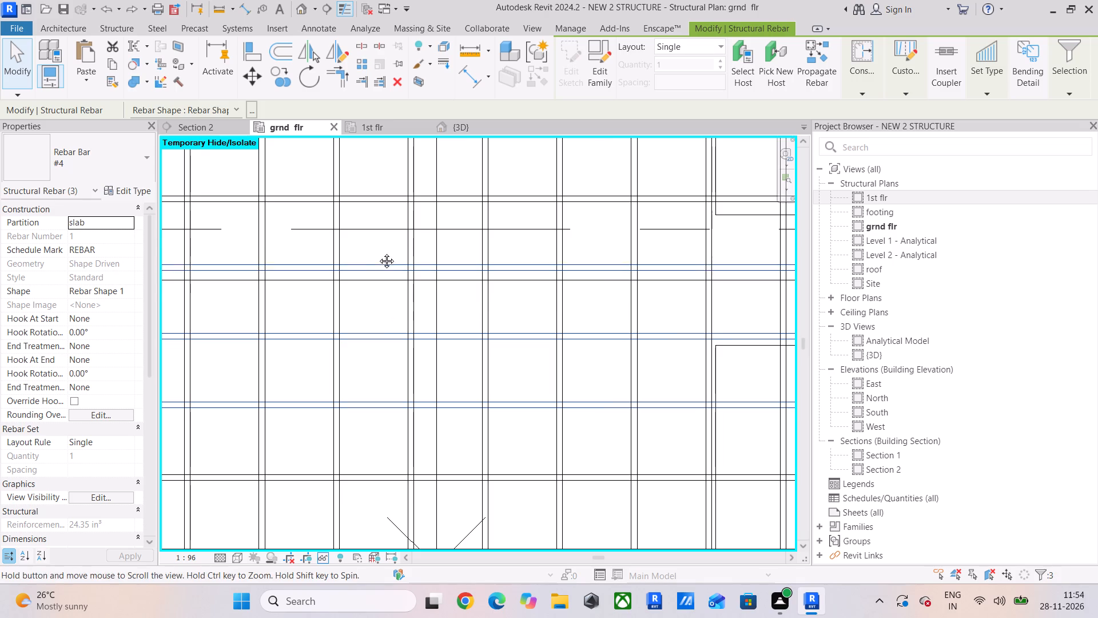
{"action": "middle_click_drag", "start_coordinate": [378, 252], "coordinate": [375, 366]}
{"action": "scroll", "coordinate": [376, 304], "scroll_direction": "down", "scroll_amount": 6}
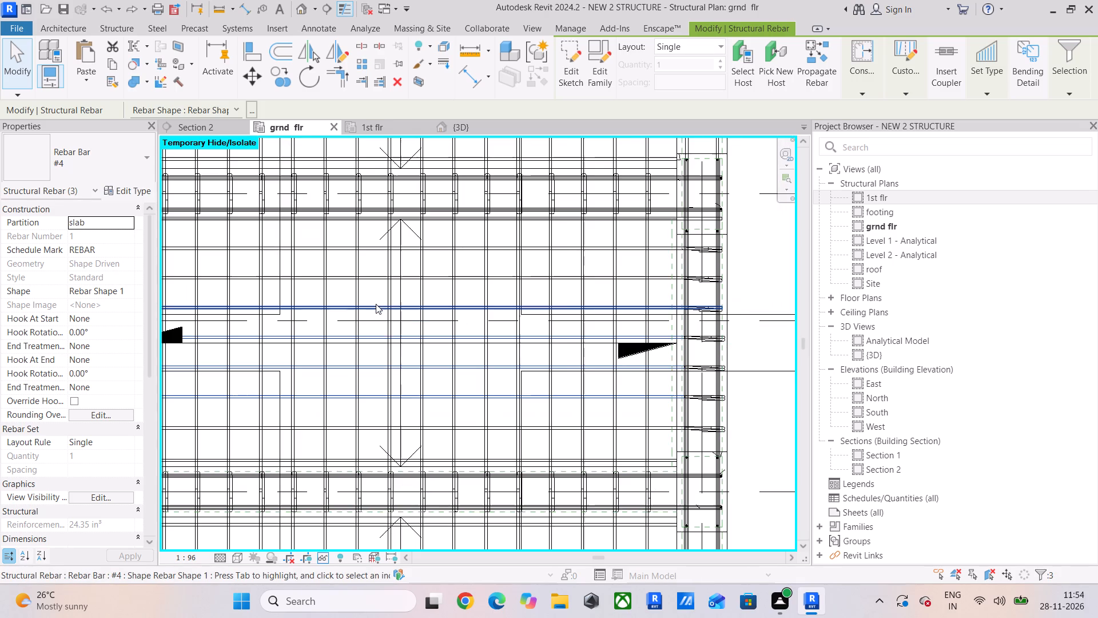
{"action": "left_click", "coordinate": [376, 304], "text": "ctrl"}
{"action": "left_click", "coordinate": [373, 276], "text": "ctrl"}
{"action": "left_click", "coordinate": [374, 247], "text": "ctrl"}
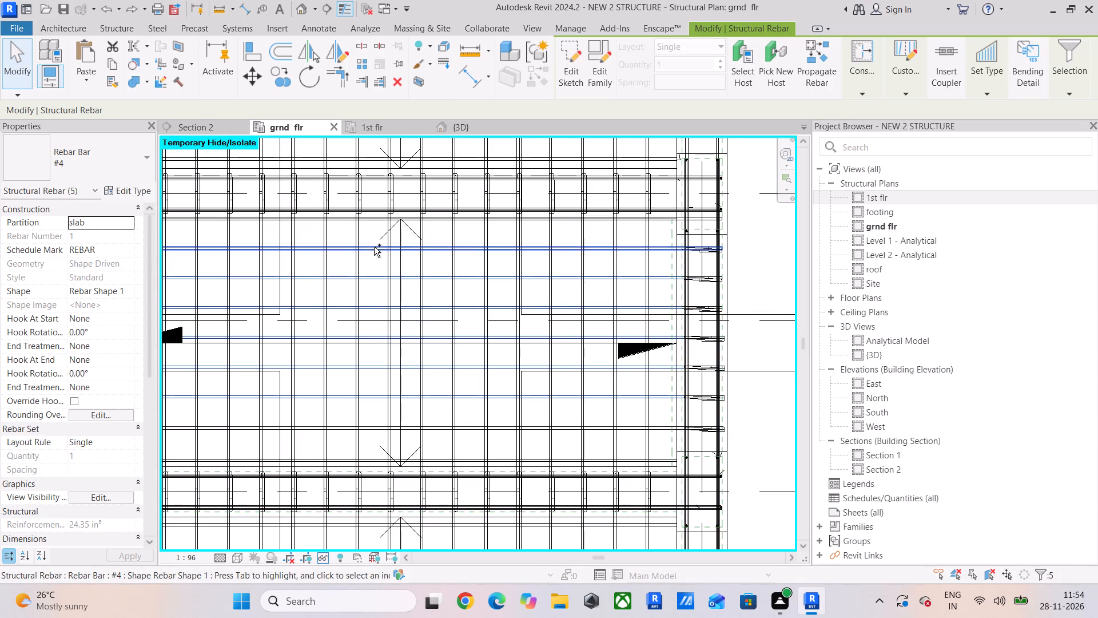
{"action": "key", "text": "Delete"}
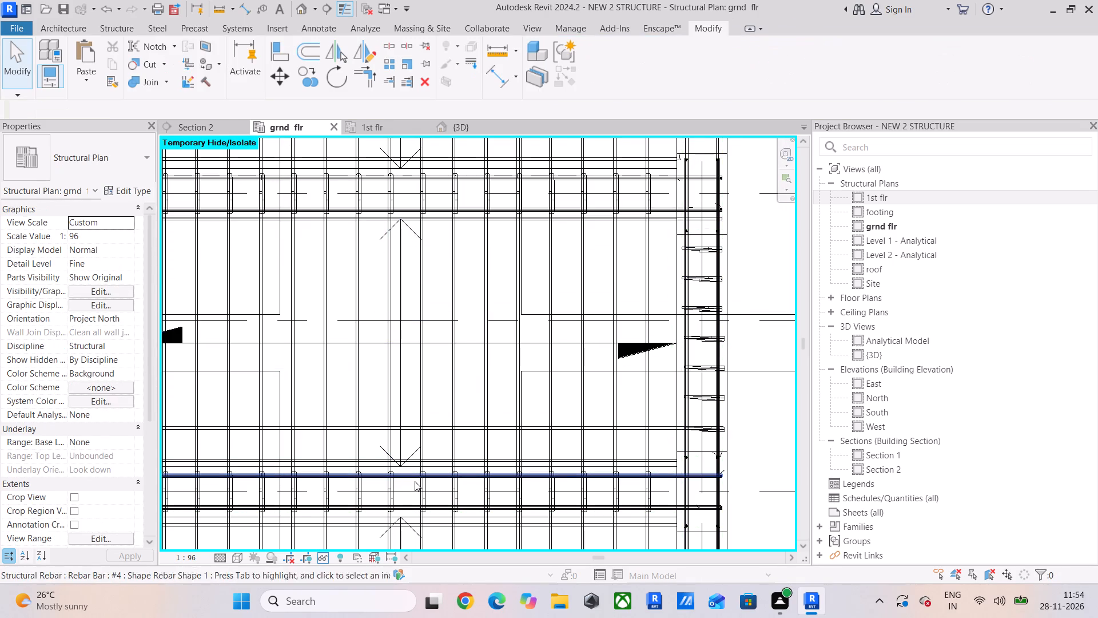
Delete the 17 east-west slab bars in the bay north of the grid 2 beam, keeping the span direction symbol.
{"action": "middle_click_drag", "start_coordinate": [373, 379], "coordinate": [380, 582]}
{"action": "left_click", "coordinate": [440, 358]}
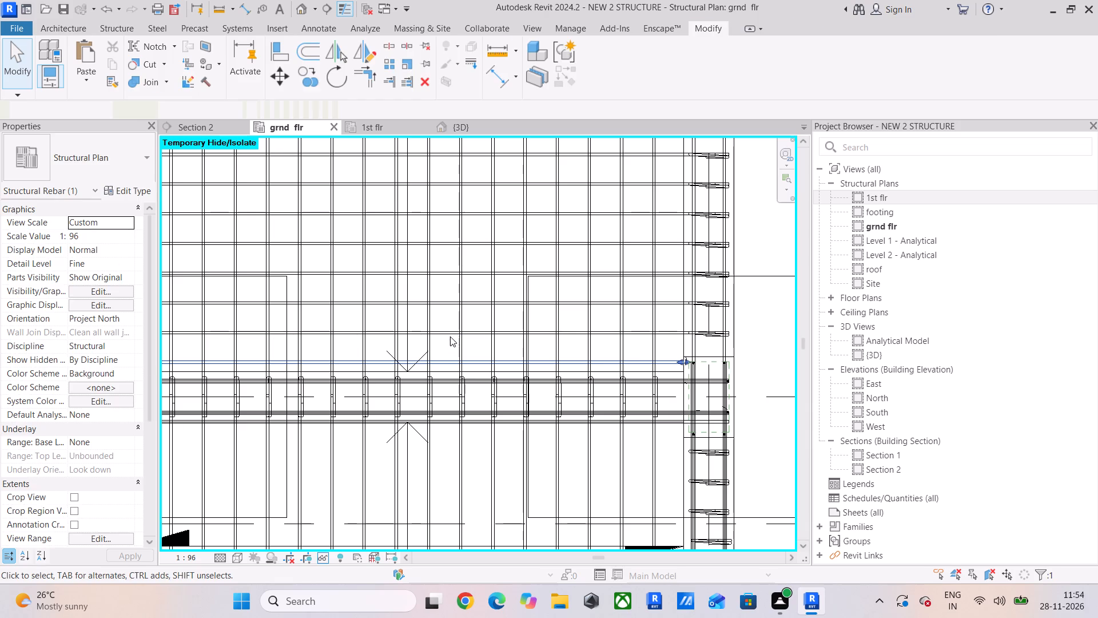
{"action": "left_click_drag", "start_coordinate": [445, 346], "coordinate": [440, 155], "text": "ctrl"}
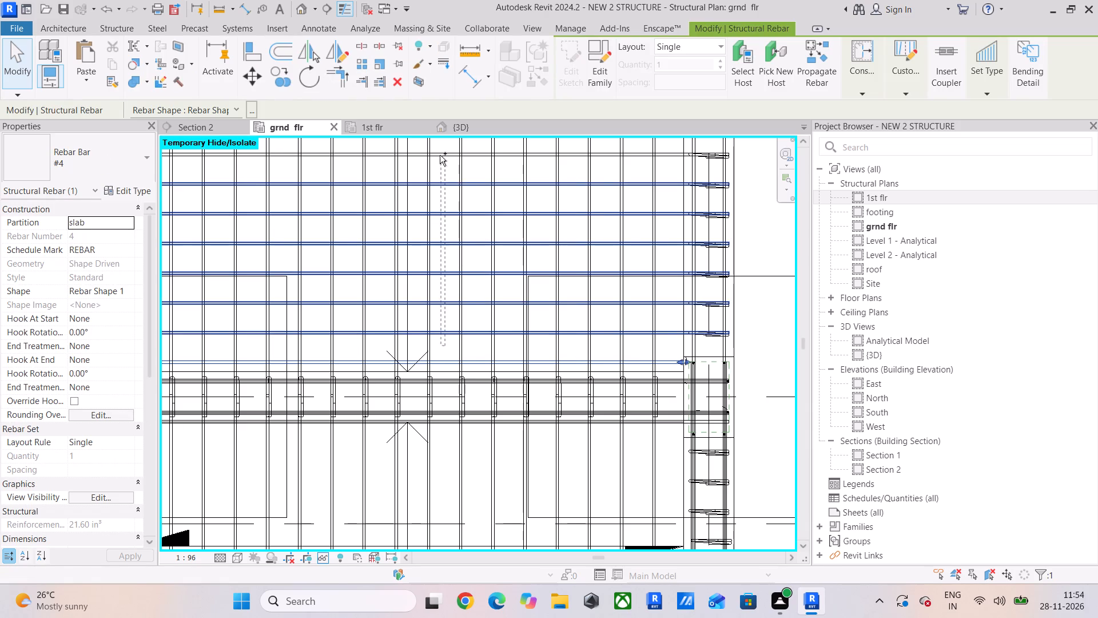
{"action": "left_click_drag", "start_coordinate": [440, 155], "coordinate": [439, 146], "text": "ctrl"}
{"action": "middle_click_drag", "start_coordinate": [439, 145], "coordinate": [421, 516]}
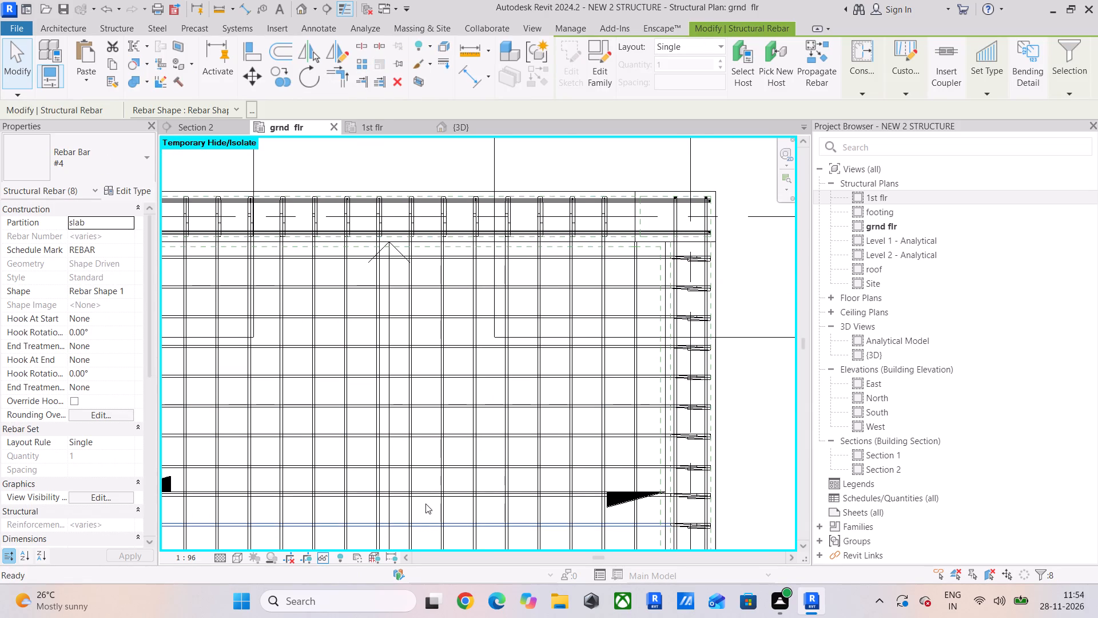
{"action": "left_click_drag", "start_coordinate": [425, 509], "coordinate": [427, 248], "text": "ctrl"}
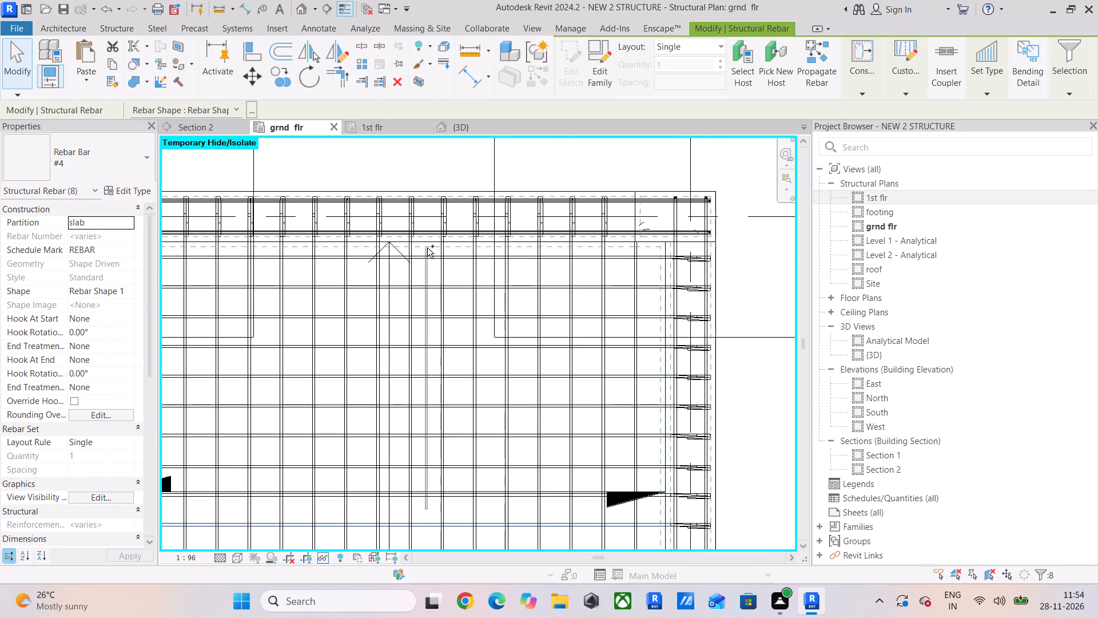
{"action": "left_click_drag", "start_coordinate": [427, 248], "coordinate": [422, 249], "text": "ctrl"}
{"action": "left_click", "coordinate": [418, 255], "text": "ctrl"}
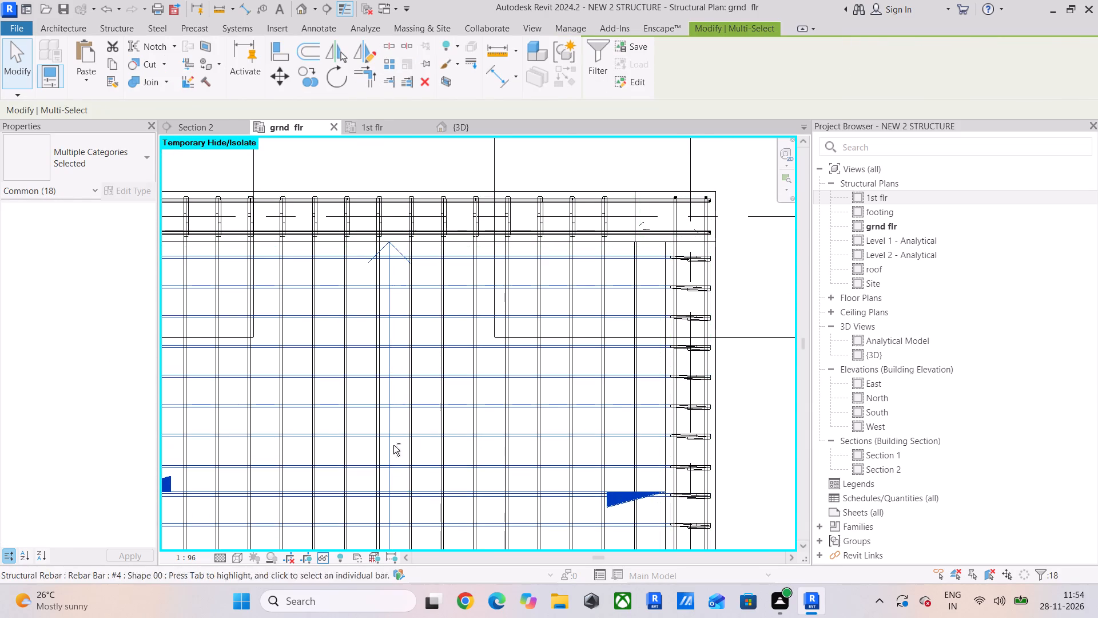
{"action": "left_click", "coordinate": [388, 439], "text": "shift"}
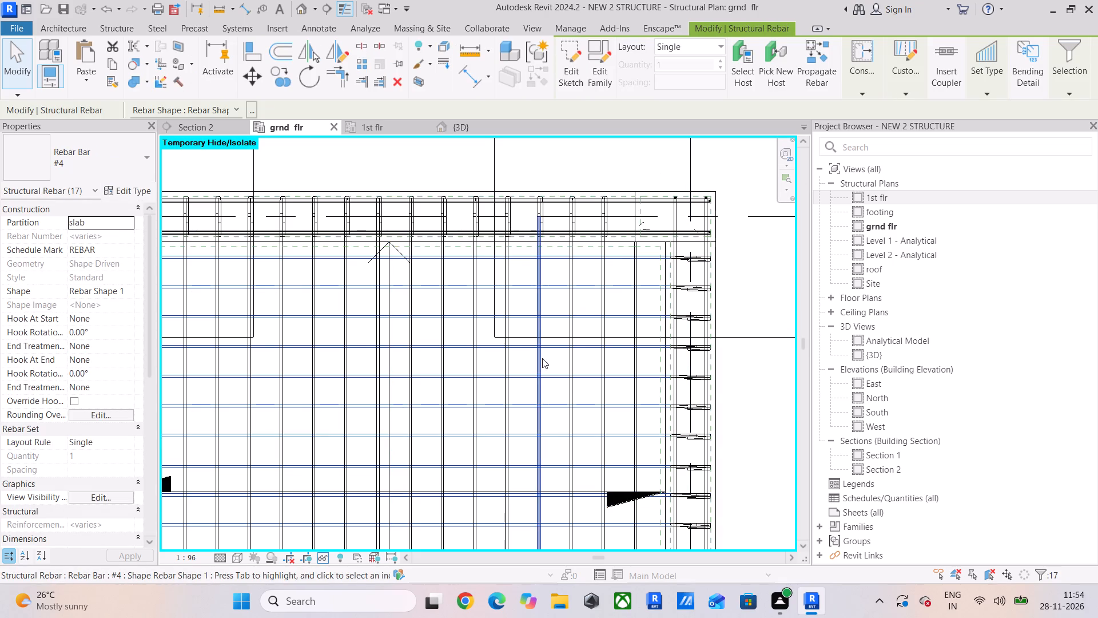
{"action": "key", "text": "Delete"}
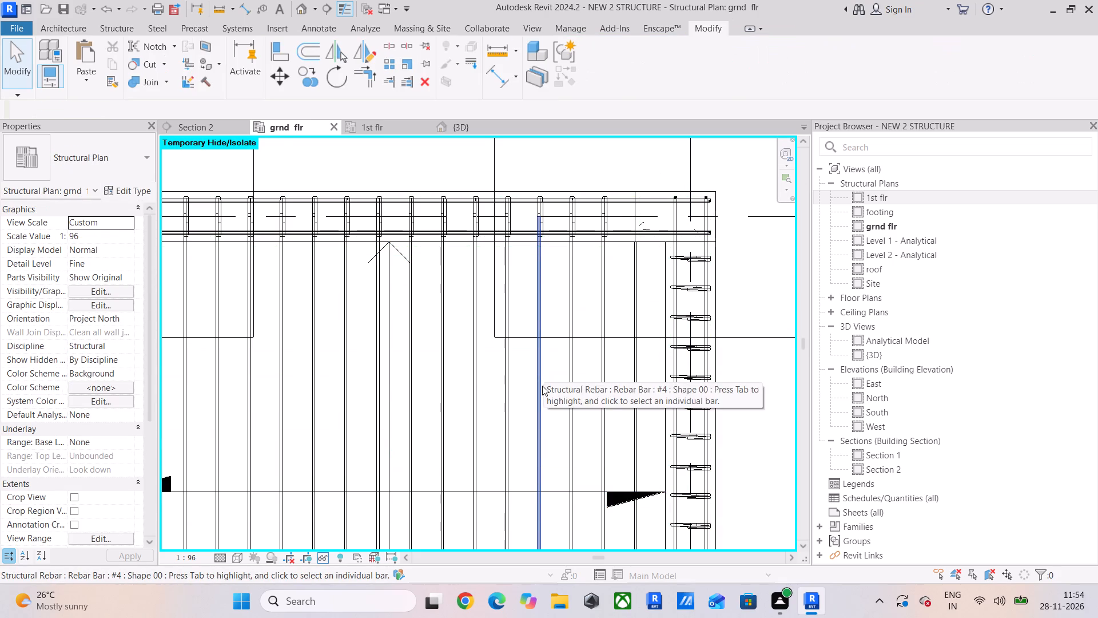
Copy the second southernmost east-west slab bar repeatedly northward at about 171.3 spacing, filling the bay south of the grid 2 beam.
{"action": "scroll", "coordinate": [484, 340], "scroll_direction": "down", "scroll_amount": 3}
{"action": "middle_click_drag", "start_coordinate": [484, 340], "coordinate": [440, 85]}
{"action": "scroll", "coordinate": [421, 231], "scroll_direction": "down", "scroll_amount": 2}
{"action": "middle_click_drag", "start_coordinate": [419, 235], "coordinate": [423, 140]}
{"action": "scroll", "coordinate": [294, 475], "scroll_direction": "up", "scroll_amount": 4}
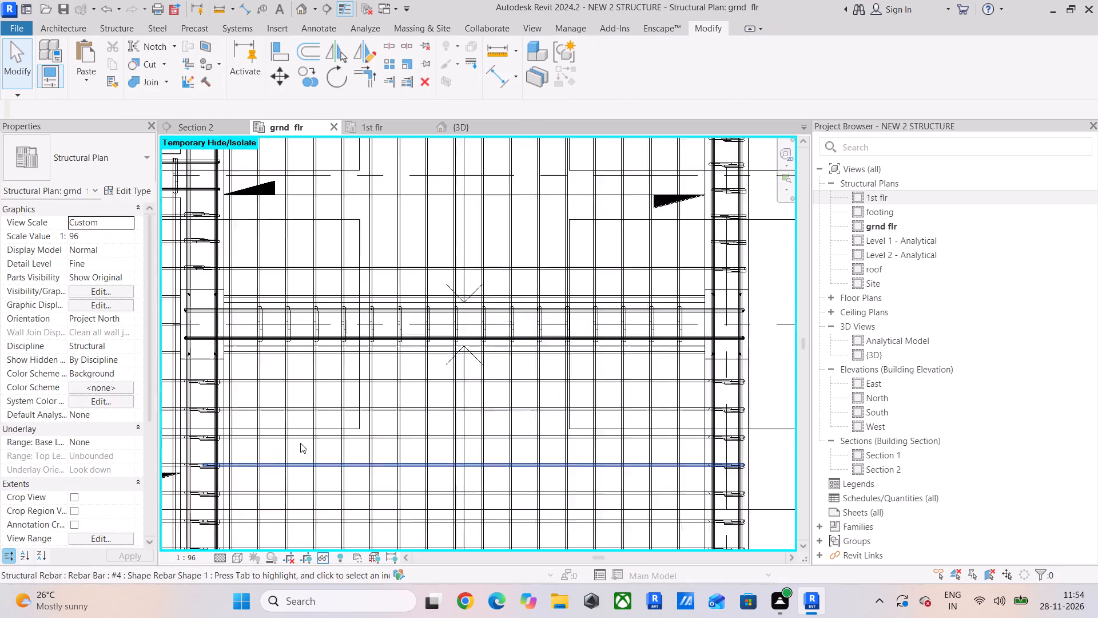
{"action": "scroll", "coordinate": [300, 443], "scroll_direction": "up", "scroll_amount": 1}
{"action": "middle_click_drag", "start_coordinate": [377, 298], "coordinate": [345, 404]}
{"action": "scroll", "coordinate": [386, 361], "scroll_direction": "up", "scroll_amount": 5}
{"action": "scroll", "coordinate": [375, 407], "scroll_direction": "down", "scroll_amount": 4}
{"action": "middle_click_drag", "start_coordinate": [377, 405], "coordinate": [445, 424]}
{"action": "left_click", "coordinate": [470, 389]}
{"action": "middle_click_drag", "start_coordinate": [465, 389], "coordinate": [422, 393]}
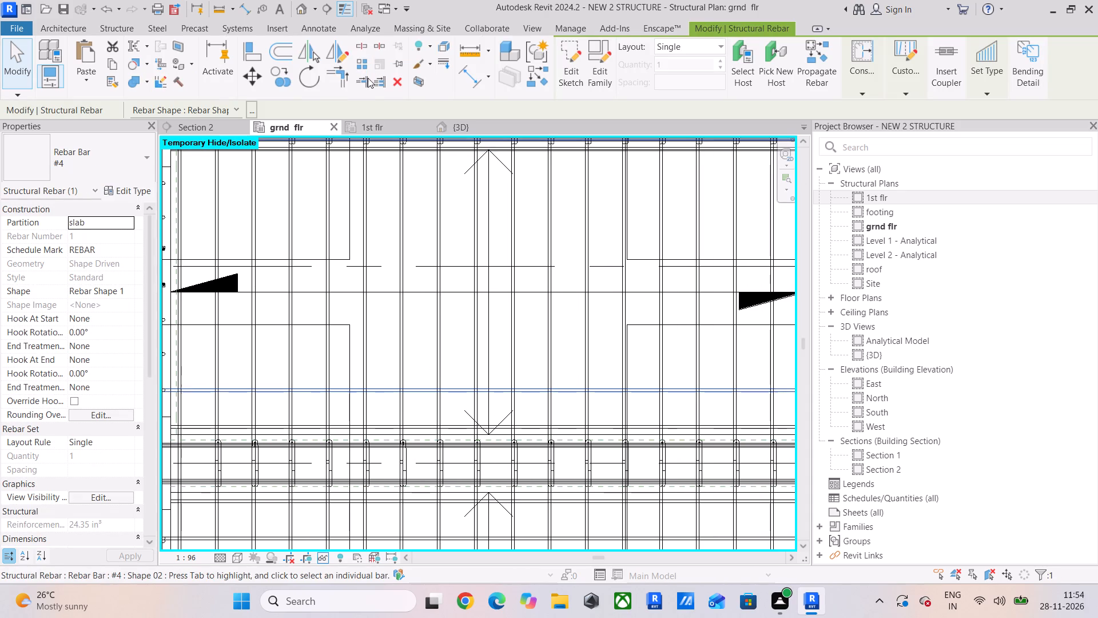
{"action": "left_click", "coordinate": [287, 74]}
{"action": "scroll", "coordinate": [419, 434], "scroll_direction": "up", "scroll_amount": 2}
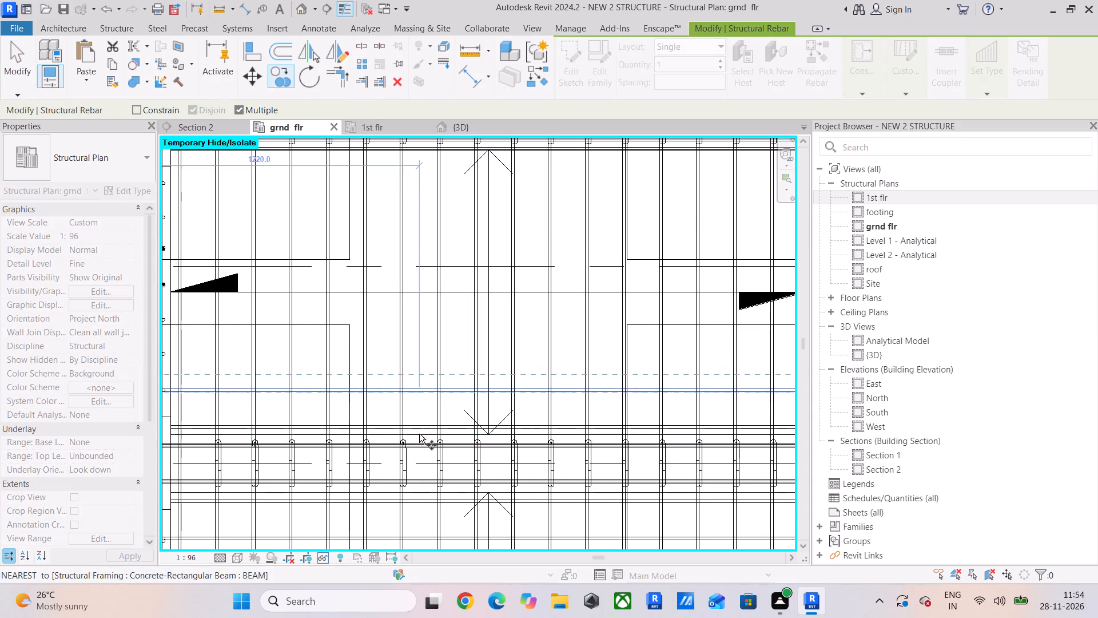
{"action": "scroll", "coordinate": [419, 434], "scroll_direction": "up", "scroll_amount": 8}
{"action": "left_click", "coordinate": [419, 421]}
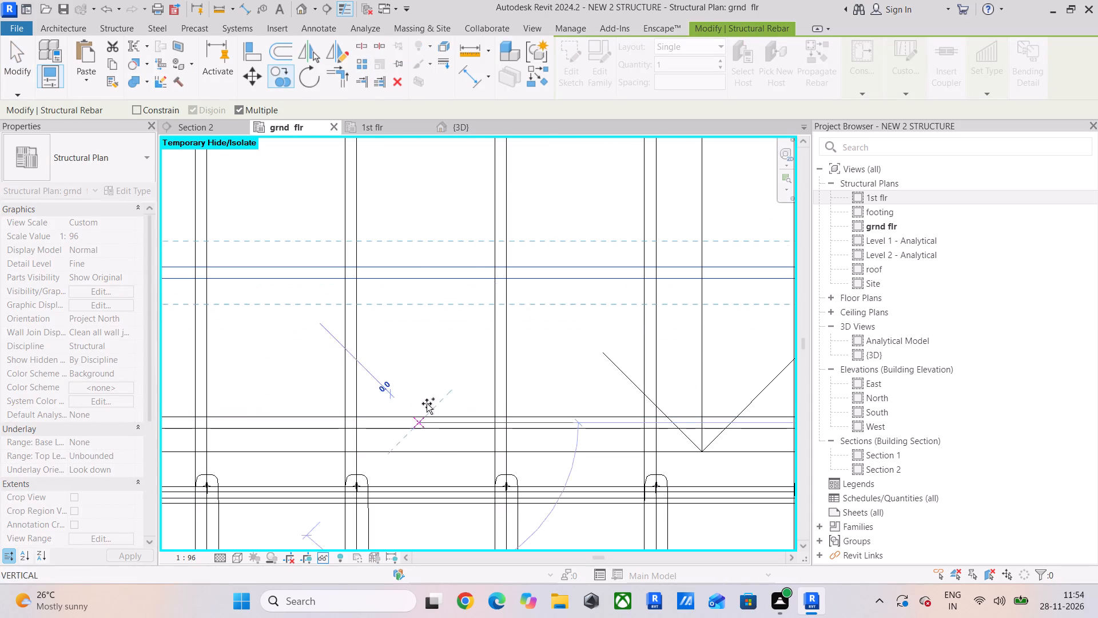
{"action": "left_click", "coordinate": [425, 274]}
{"action": "middle_click_drag", "start_coordinate": [425, 274], "coordinate": [428, 561]}
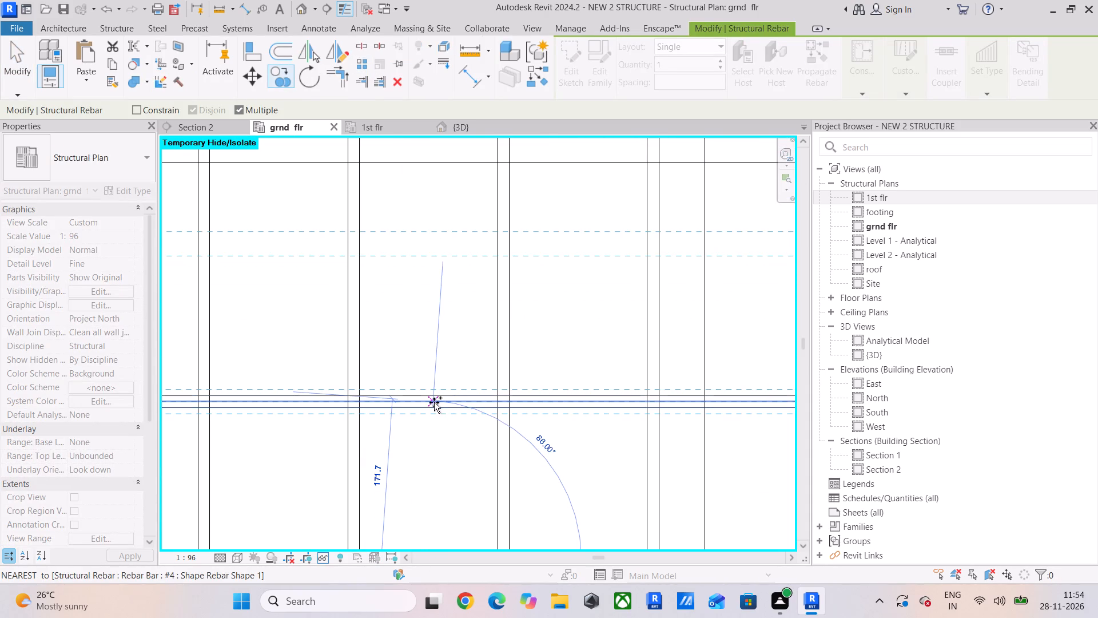
{"action": "left_click", "coordinate": [434, 402]}
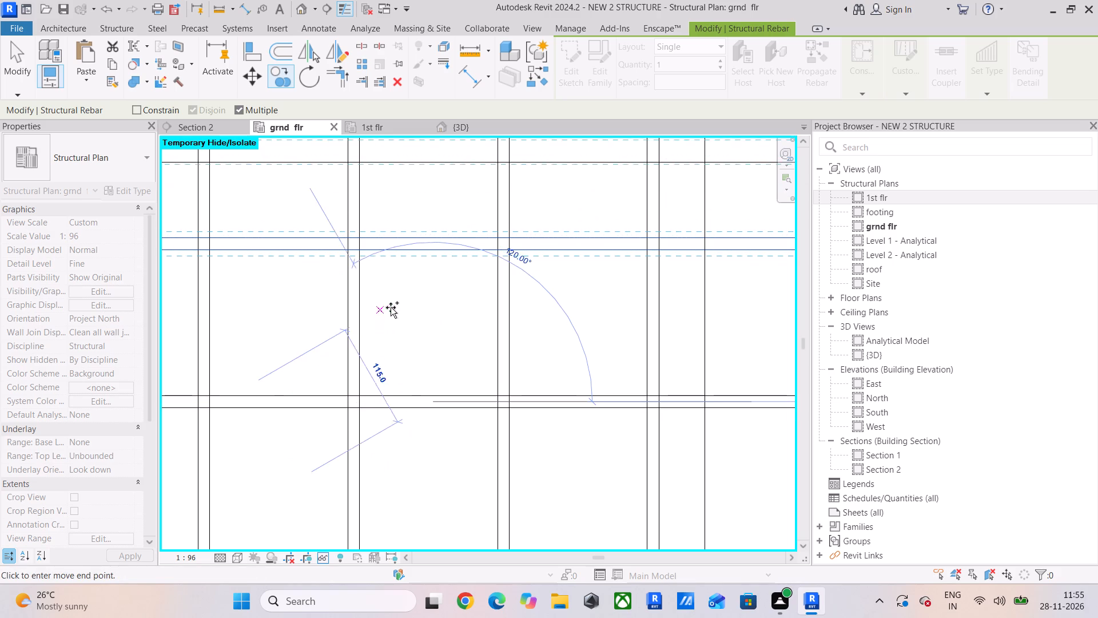
{"action": "left_click", "coordinate": [433, 244]}
{"action": "middle_click_drag", "start_coordinate": [433, 244], "coordinate": [418, 569]}
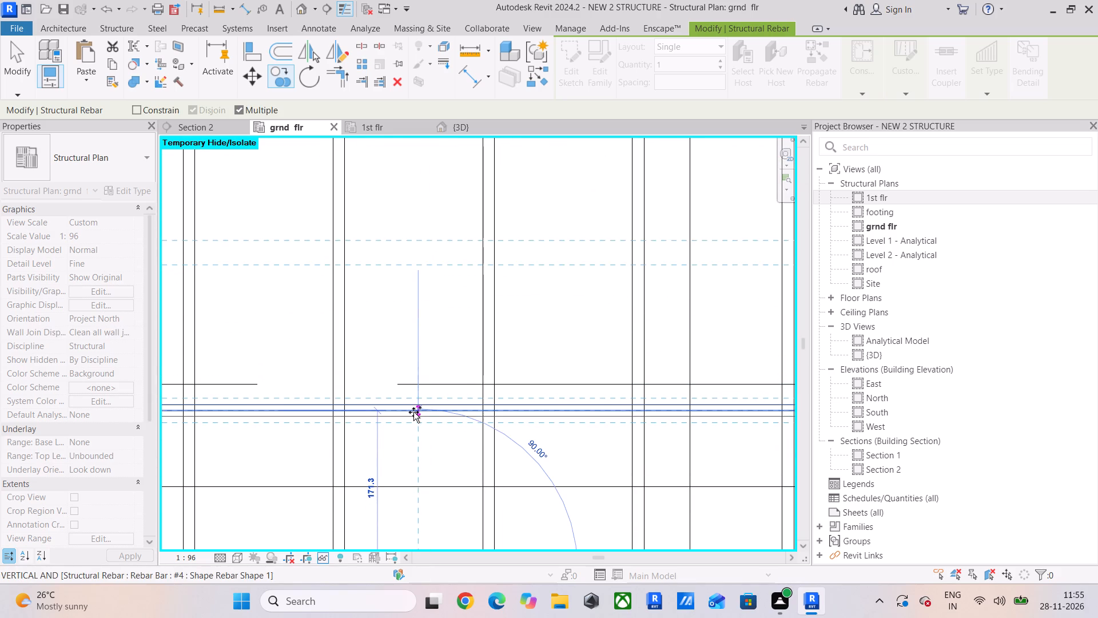
{"action": "left_click", "coordinate": [413, 412]}
{"action": "middle_click_drag", "start_coordinate": [413, 412], "coordinate": [434, 596]}
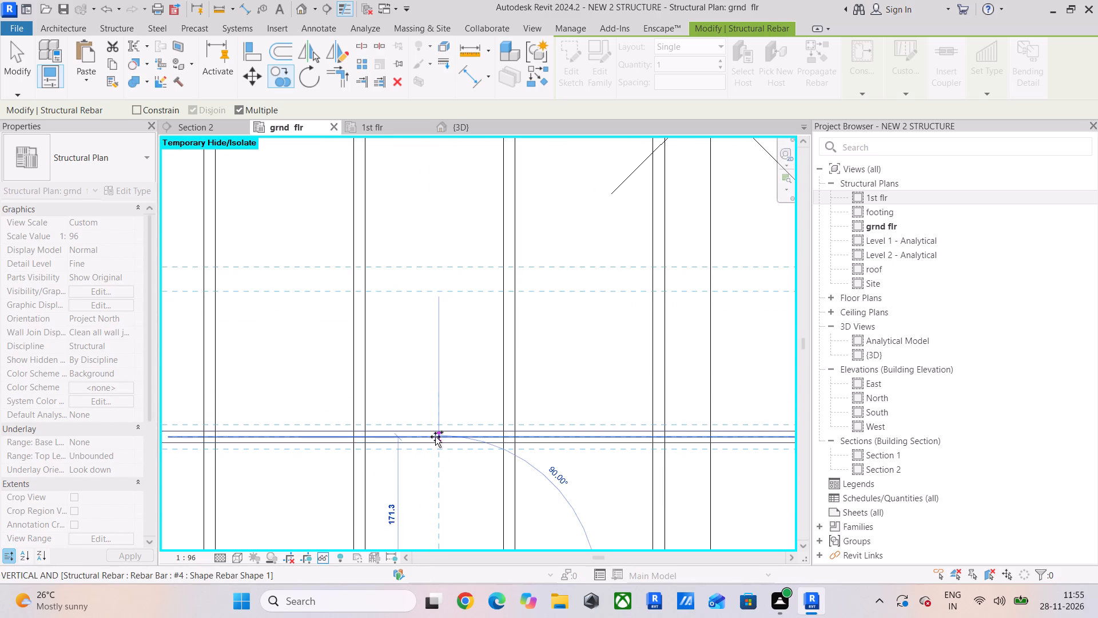
{"action": "left_click", "coordinate": [435, 437]}
{"action": "middle_click_drag", "start_coordinate": [435, 436], "coordinate": [445, 565]}
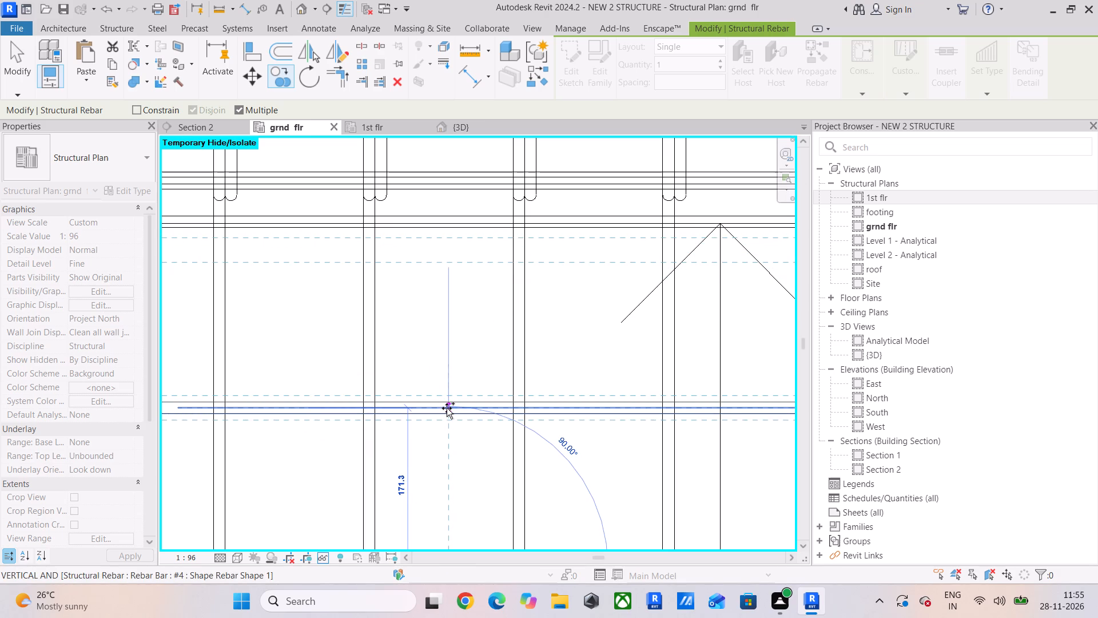
{"action": "left_click", "coordinate": [447, 408]}
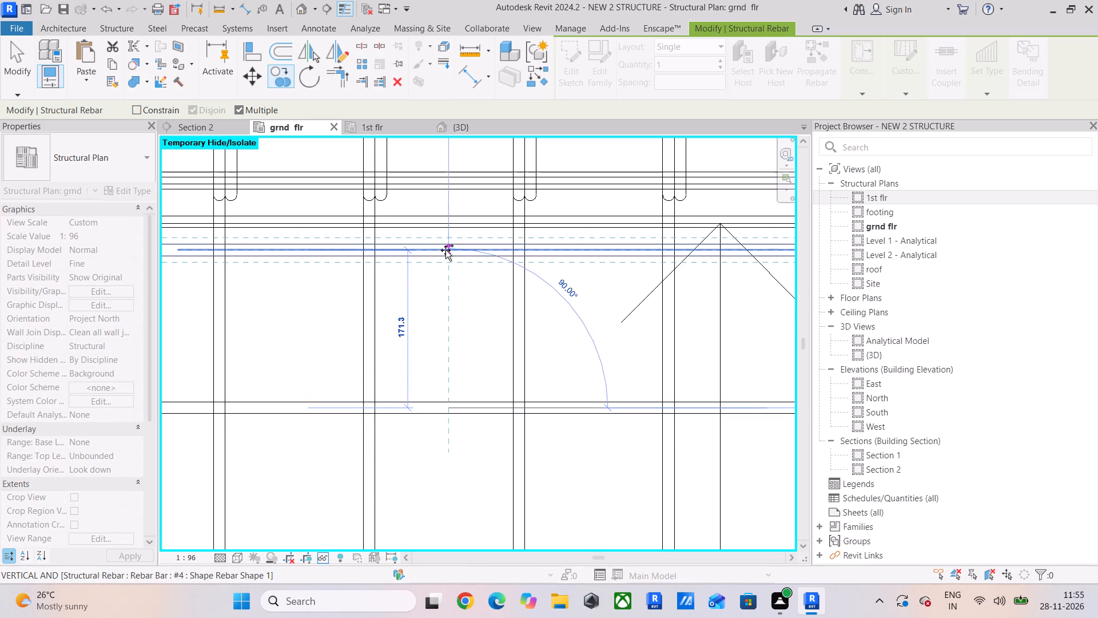
Continue the equally spaced bar copies across the grid 2 beam and up to the span direction line of the bay north of it.
{"action": "left_click", "coordinate": [445, 250]}
{"action": "middle_click_drag", "start_coordinate": [447, 252], "coordinate": [448, 553]}
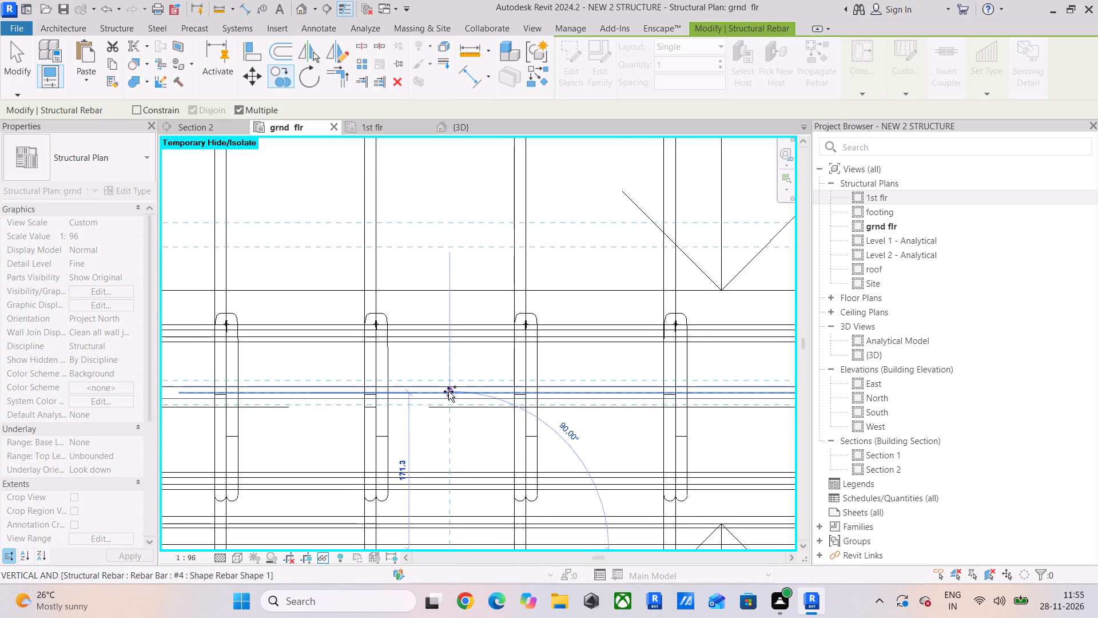
{"action": "left_click", "coordinate": [448, 391]}
{"action": "middle_click_drag", "start_coordinate": [448, 391], "coordinate": [469, 558]}
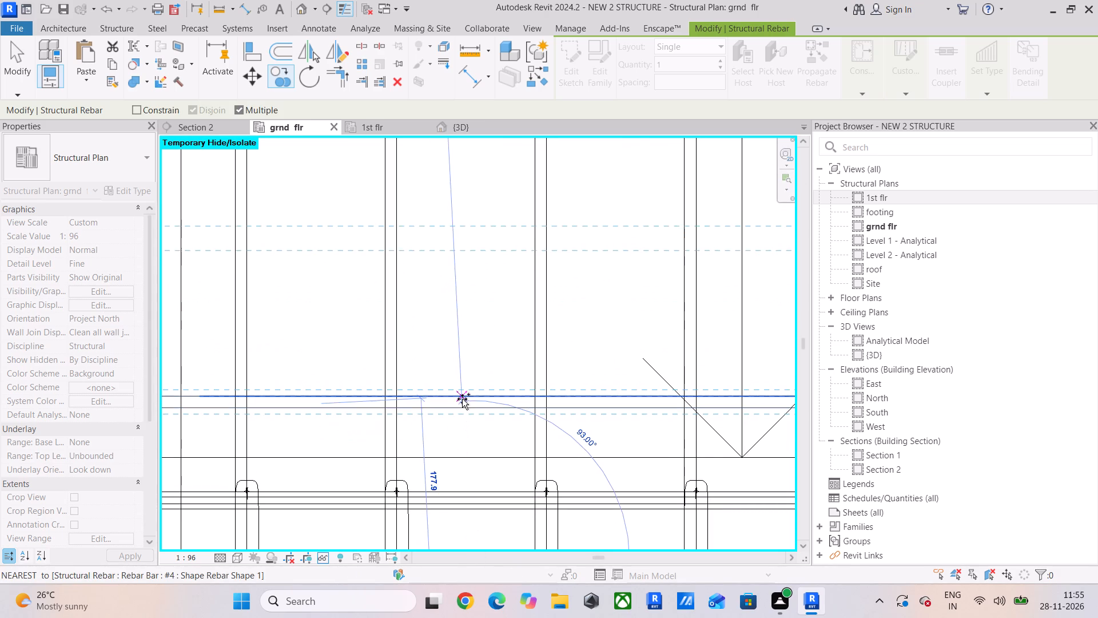
{"action": "left_click", "coordinate": [463, 402]}
{"action": "middle_click_drag", "start_coordinate": [463, 405], "coordinate": [488, 571]}
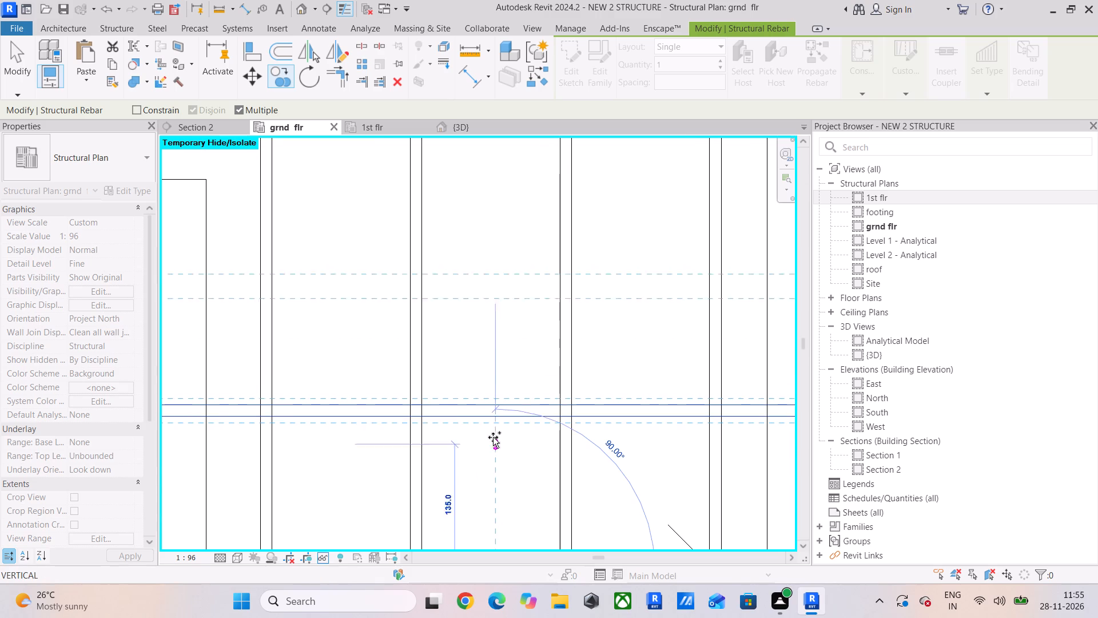
{"action": "left_click", "coordinate": [498, 409]}
{"action": "middle_click_drag", "start_coordinate": [498, 409], "coordinate": [496, 604]}
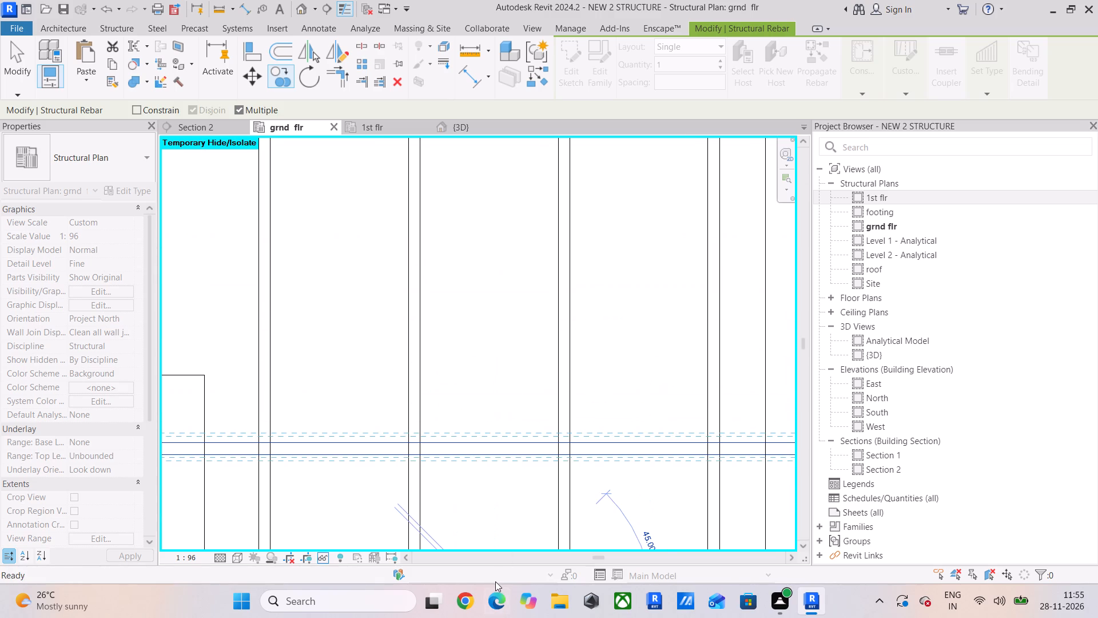
{"action": "left_click", "coordinate": [489, 449]}
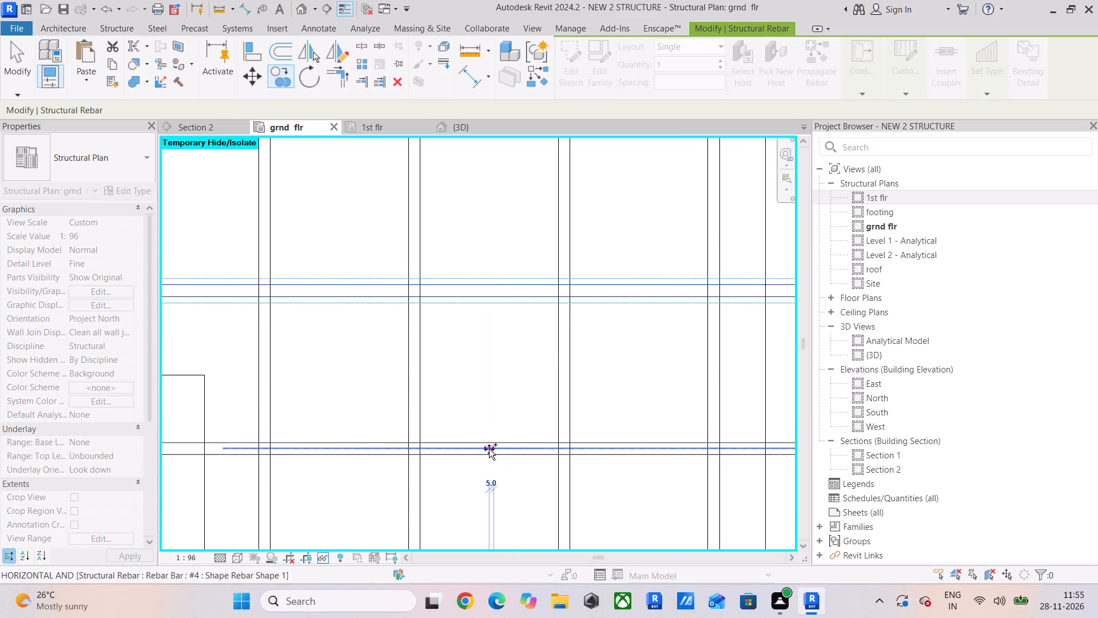
{"action": "left_click", "coordinate": [496, 289]}
{"action": "middle_click_drag", "start_coordinate": [496, 289], "coordinate": [495, 466]}
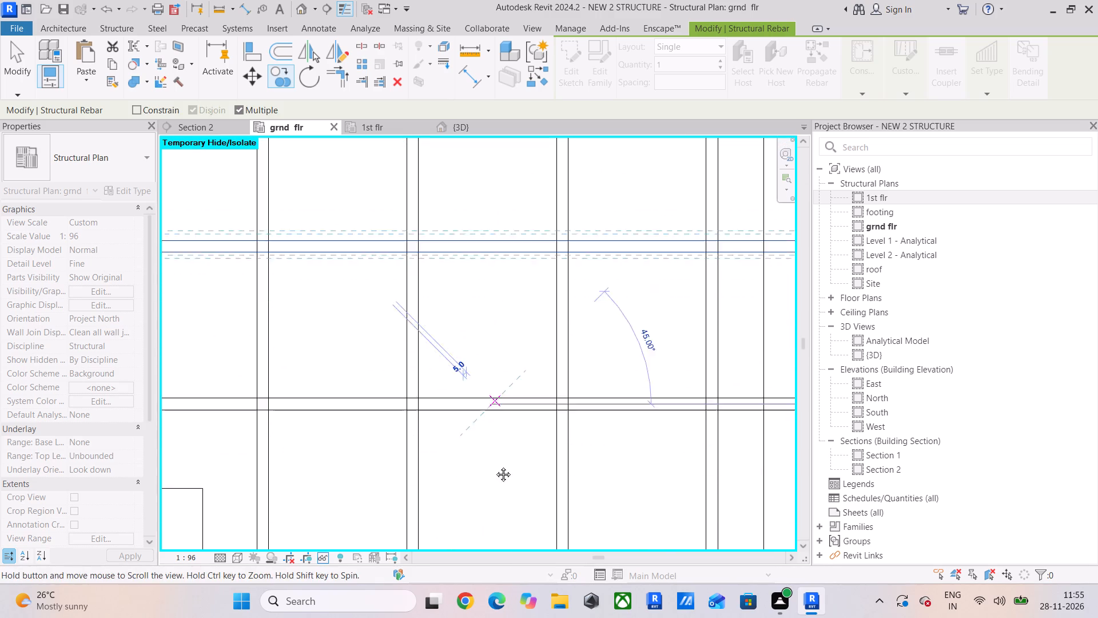
{"action": "middle_click_drag", "start_coordinate": [495, 466], "coordinate": [495, 486]}
{"action": "left_click", "coordinate": [489, 327]}
{"action": "middle_click_drag", "start_coordinate": [490, 320], "coordinate": [487, 394]}
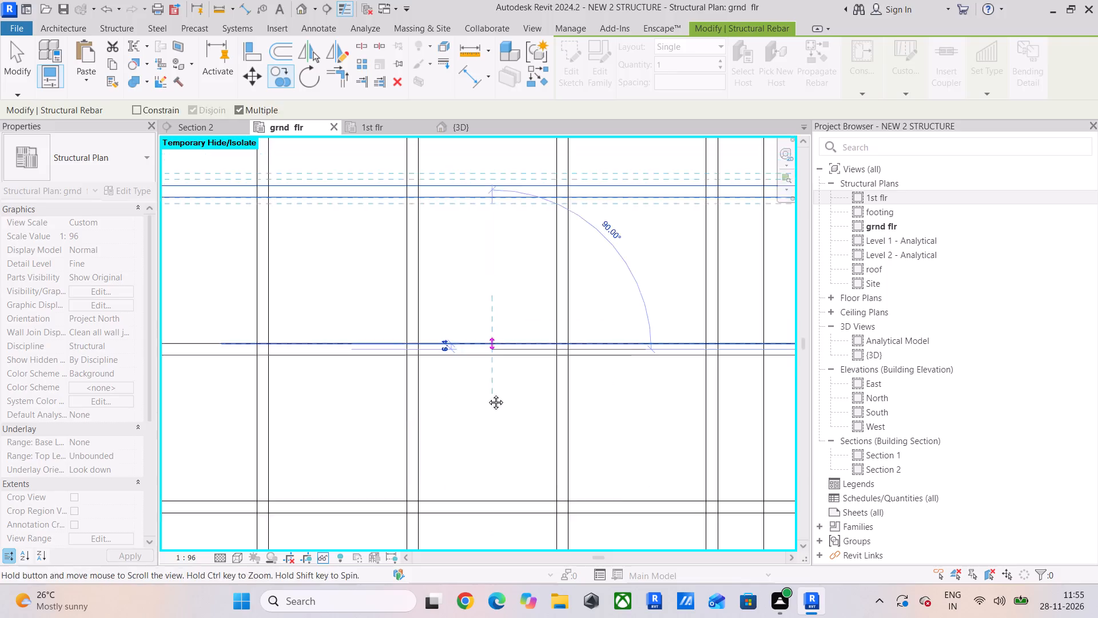
{"action": "middle_click_drag", "start_coordinate": [487, 394], "coordinate": [487, 481]}
{"action": "left_click", "coordinate": [491, 332]}
{"action": "middle_click_drag", "start_coordinate": [491, 332], "coordinate": [491, 504]}
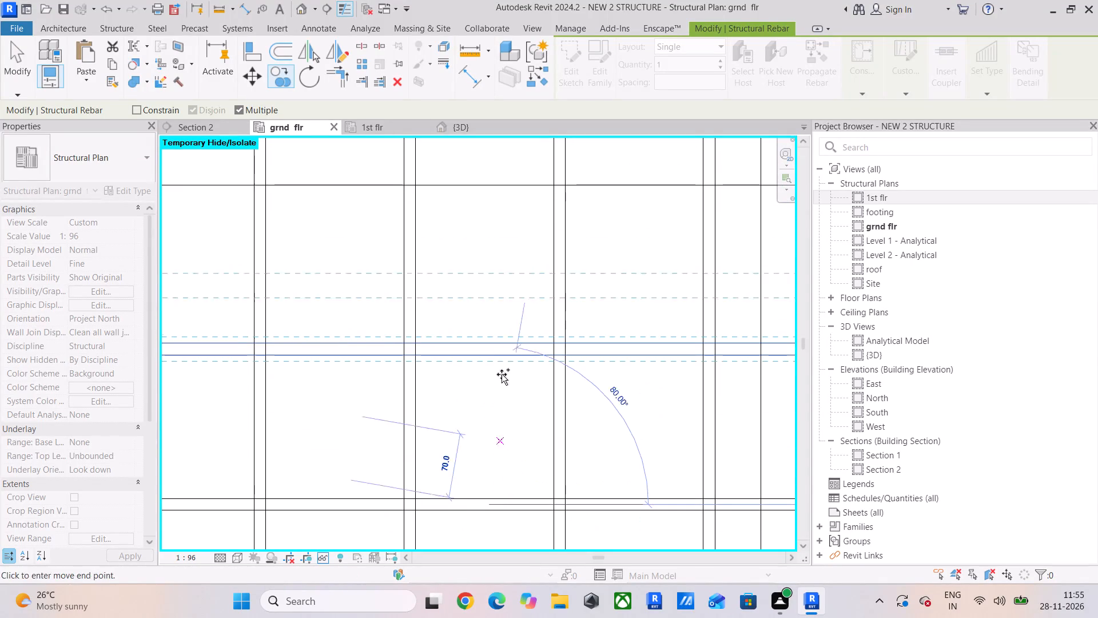
{"action": "left_click", "coordinate": [490, 348]}
Continue the east-west bar copies from the span direction line up to the beam at the north edge of the bay, then end copying.
{"action": "middle_click_drag", "start_coordinate": [488, 355], "coordinate": [484, 493]}
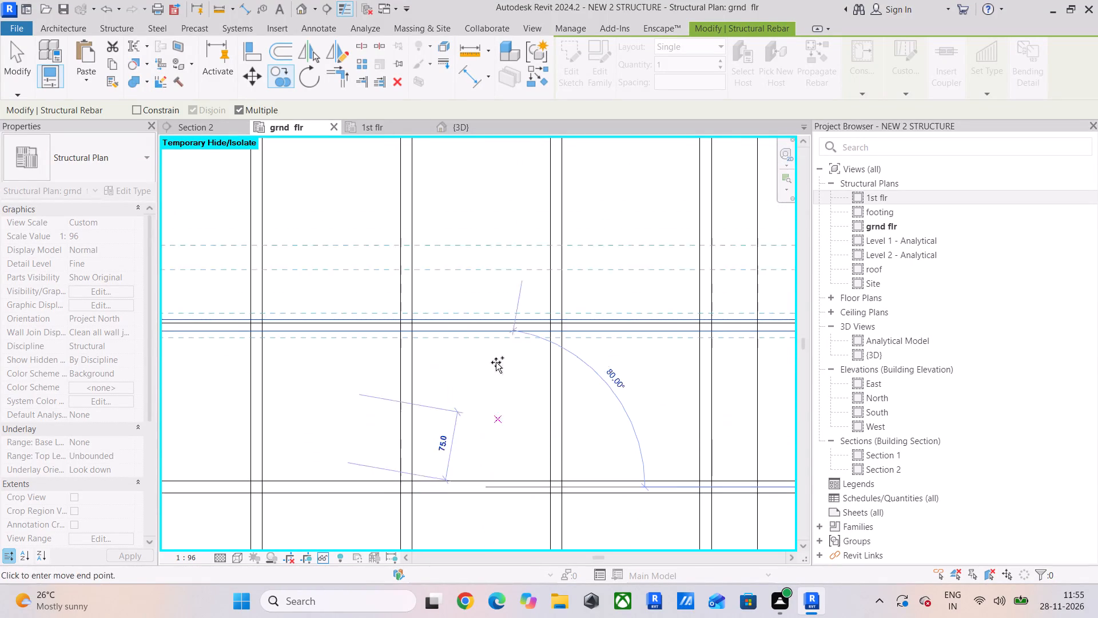
{"action": "left_click", "coordinate": [486, 327]}
{"action": "middle_click_drag", "start_coordinate": [486, 327], "coordinate": [488, 527]}
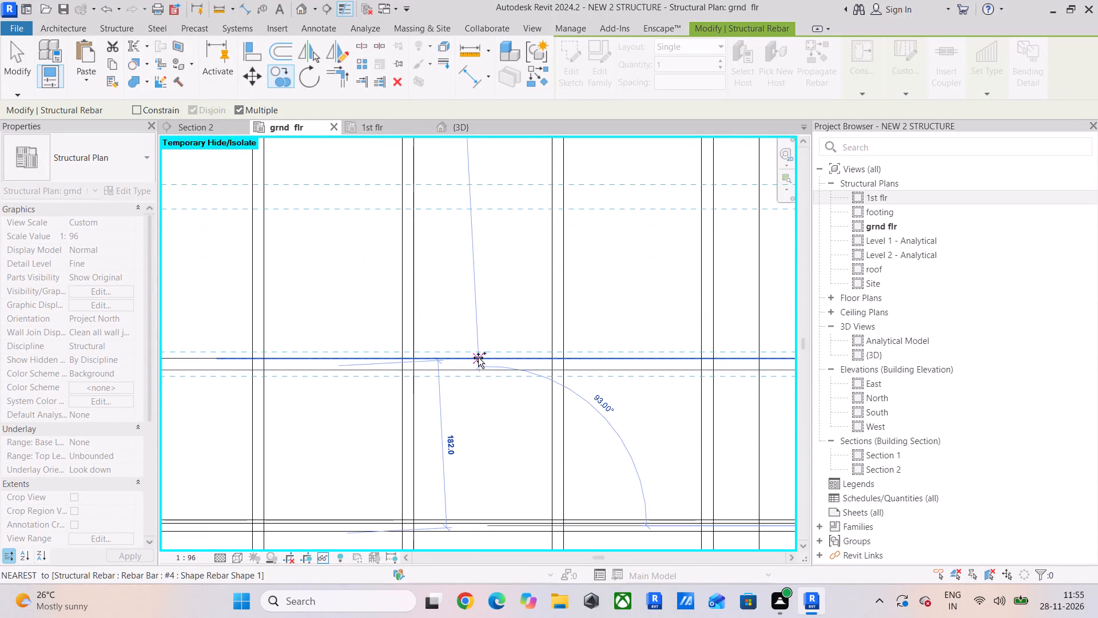
{"action": "left_click", "coordinate": [480, 366]}
{"action": "scroll", "coordinate": [480, 366], "scroll_direction": "down", "scroll_amount": 3}
{"action": "middle_click_drag", "start_coordinate": [480, 366], "coordinate": [482, 471]}
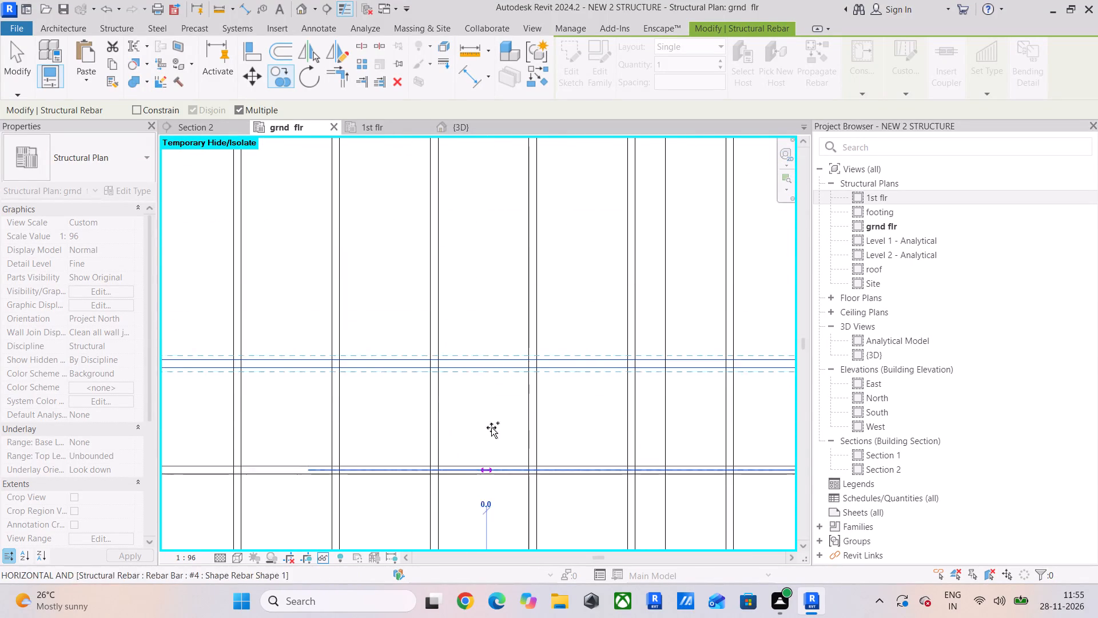
{"action": "scroll", "coordinate": [491, 354], "scroll_direction": "up", "scroll_amount": 4}
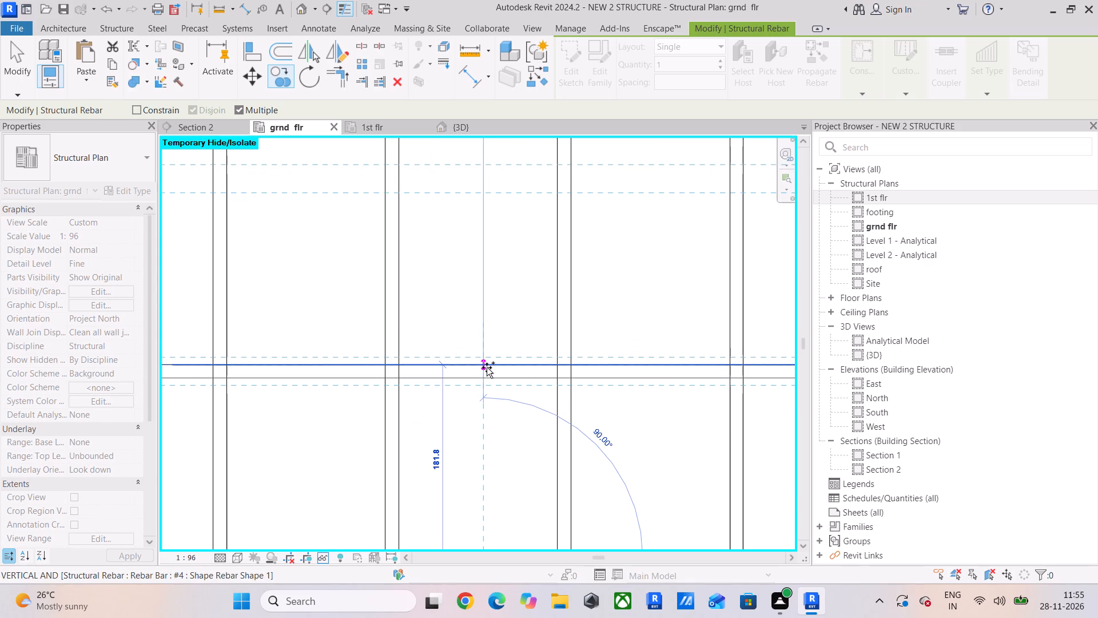
{"action": "left_click", "coordinate": [486, 370]}
{"action": "scroll", "coordinate": [488, 359], "scroll_direction": "down", "scroll_amount": 3}
{"action": "middle_click_drag", "start_coordinate": [488, 359], "coordinate": [486, 481]}
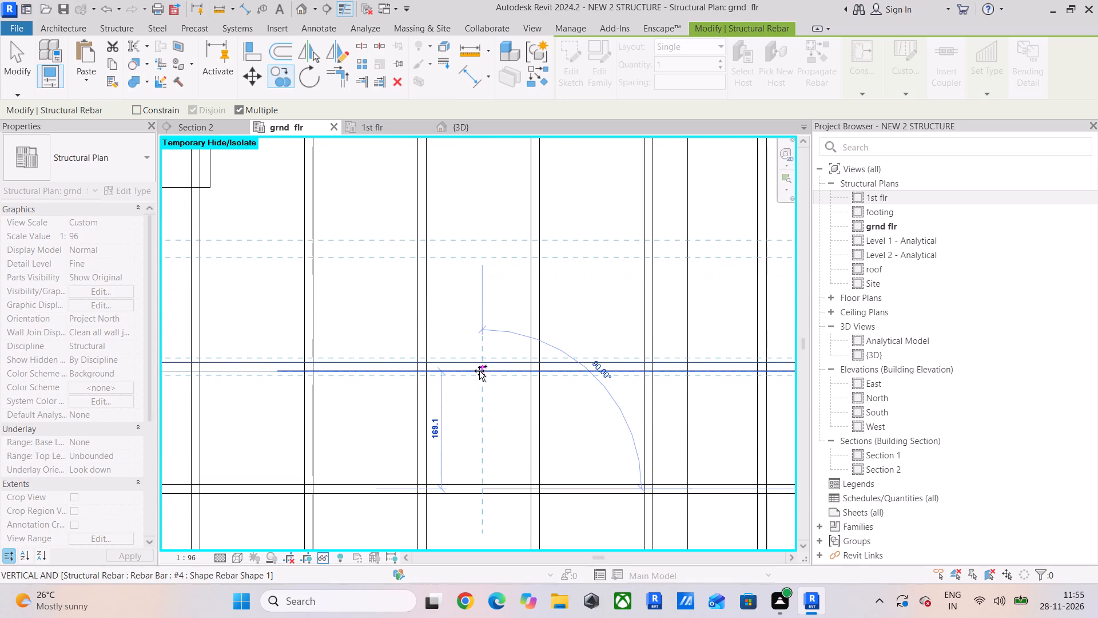
{"action": "left_click", "coordinate": [482, 367]}
{"action": "middle_click_drag", "start_coordinate": [482, 365], "coordinate": [466, 525]}
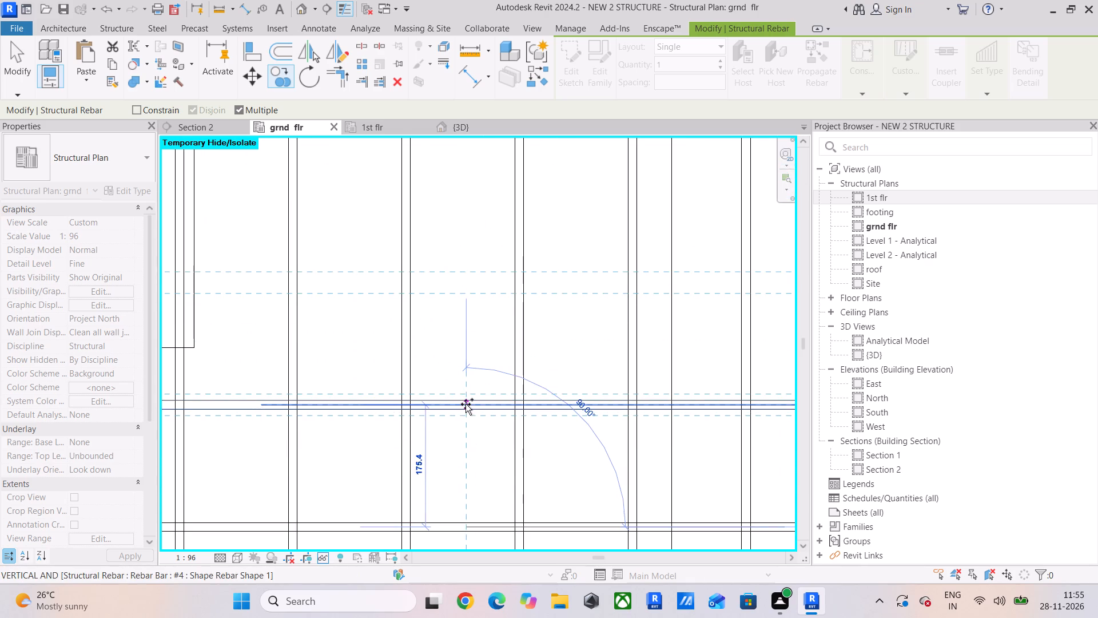
{"action": "left_click", "coordinate": [466, 404]}
{"action": "left_click", "coordinate": [466, 284]}
{"action": "middle_click_drag", "start_coordinate": [466, 284], "coordinate": [471, 555]}
{"action": "left_click", "coordinate": [471, 433]}
{"action": "scroll", "coordinate": [471, 433], "scroll_direction": "down", "scroll_amount": 2}
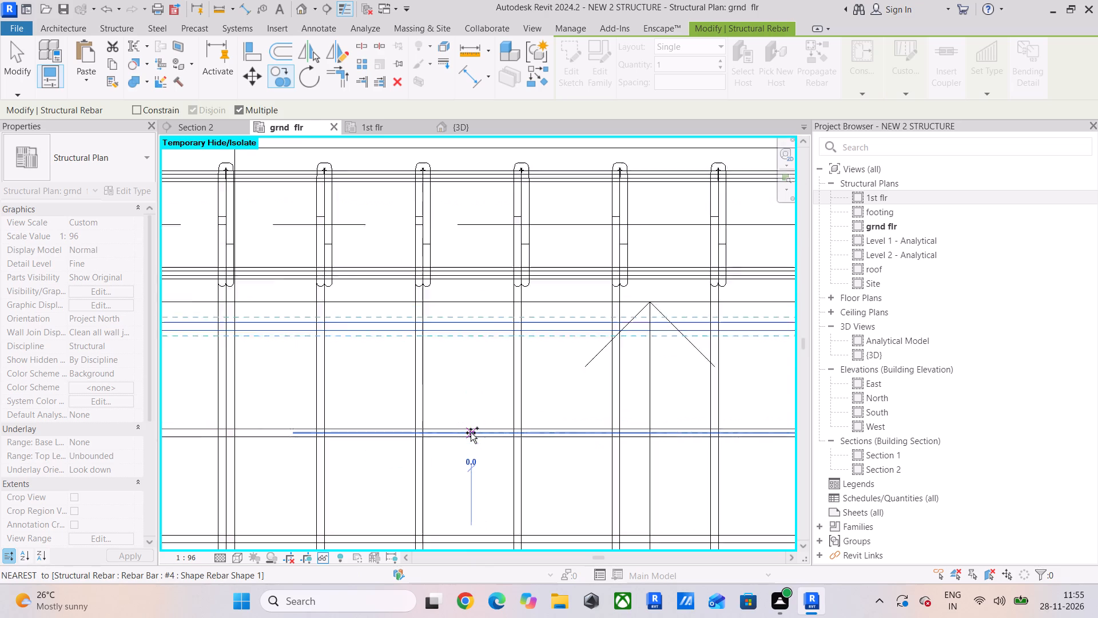
{"action": "scroll", "coordinate": [471, 433], "scroll_direction": "down", "scroll_amount": 8}
{"action": "key", "text": "Escape"}
Delete the copied east-west slab bar that lies inside the grid 2 beam.
{"action": "middle_click_drag", "start_coordinate": [497, 490], "coordinate": [475, 227]}
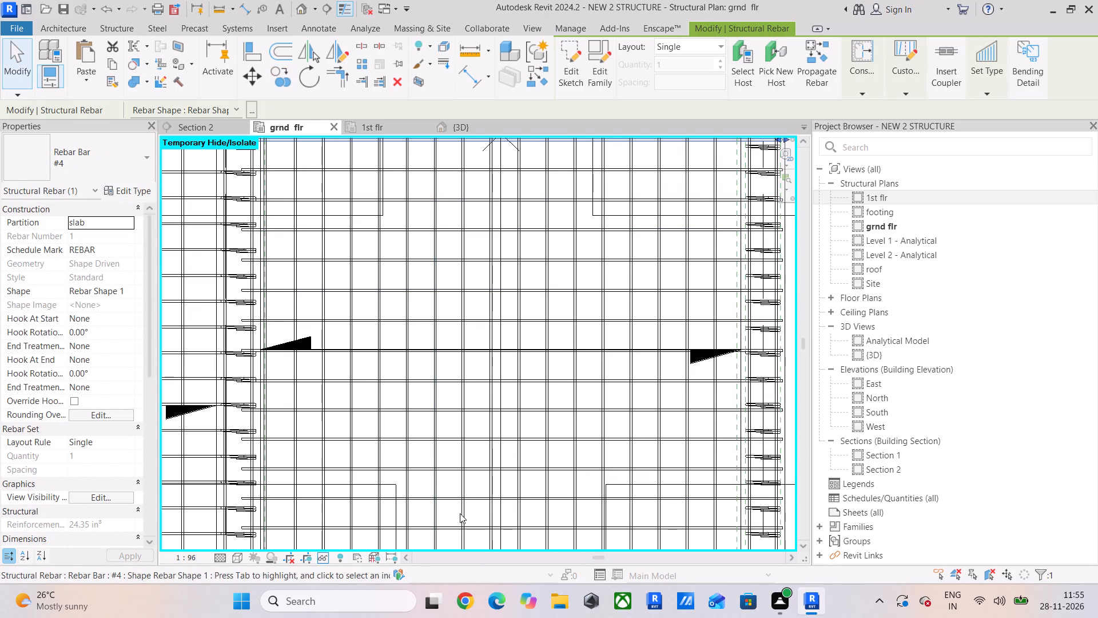
{"action": "middle_click_drag", "start_coordinate": [460, 513], "coordinate": [452, 248]}
{"action": "scroll", "coordinate": [458, 320], "scroll_direction": "up", "scroll_amount": 5}
{"action": "left_click", "coordinate": [477, 317]}
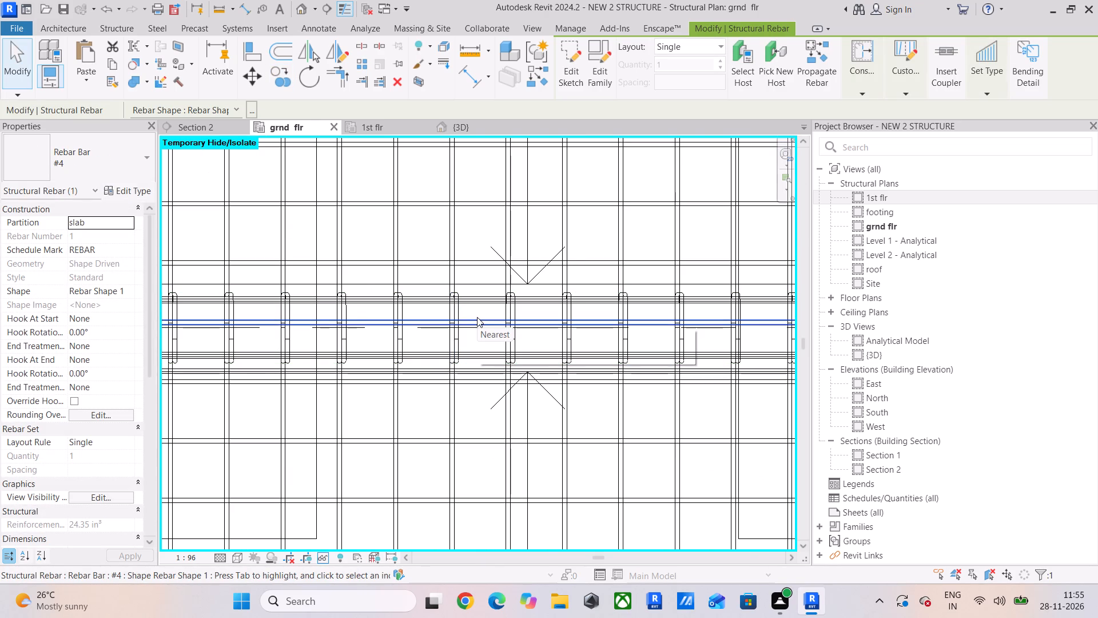
{"action": "key", "text": "Delete"}
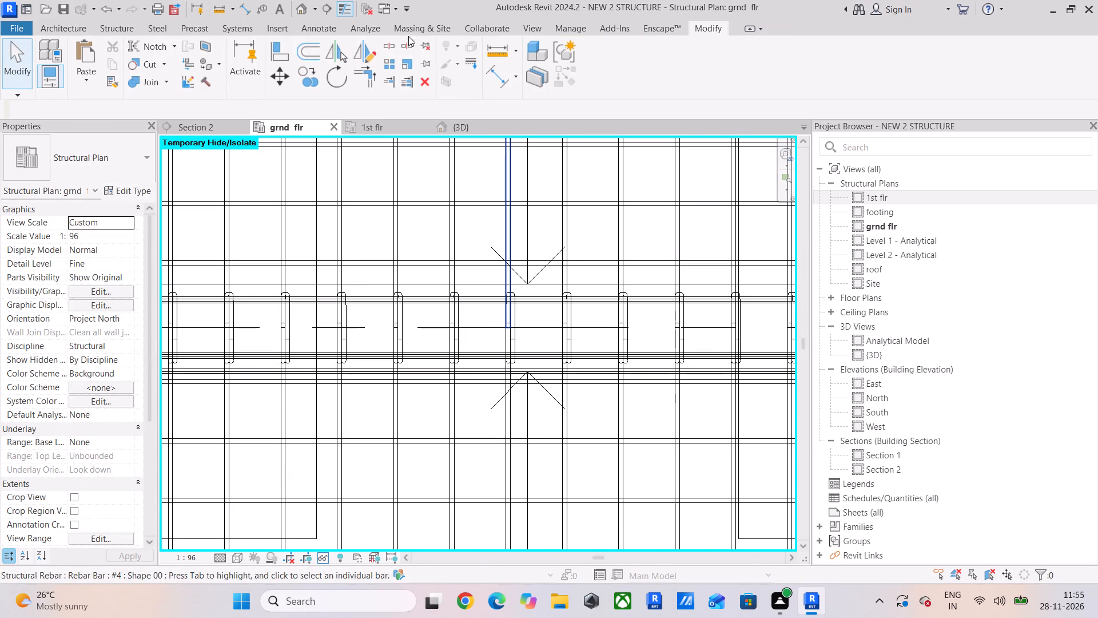
Measure the spacing between the two nearest east-west slab bars on the south and north sides of the grid 2 beam.
{"action": "left_click", "coordinate": [496, 77]}
{"action": "scroll", "coordinate": [472, 432], "scroll_direction": "up", "scroll_amount": 4}
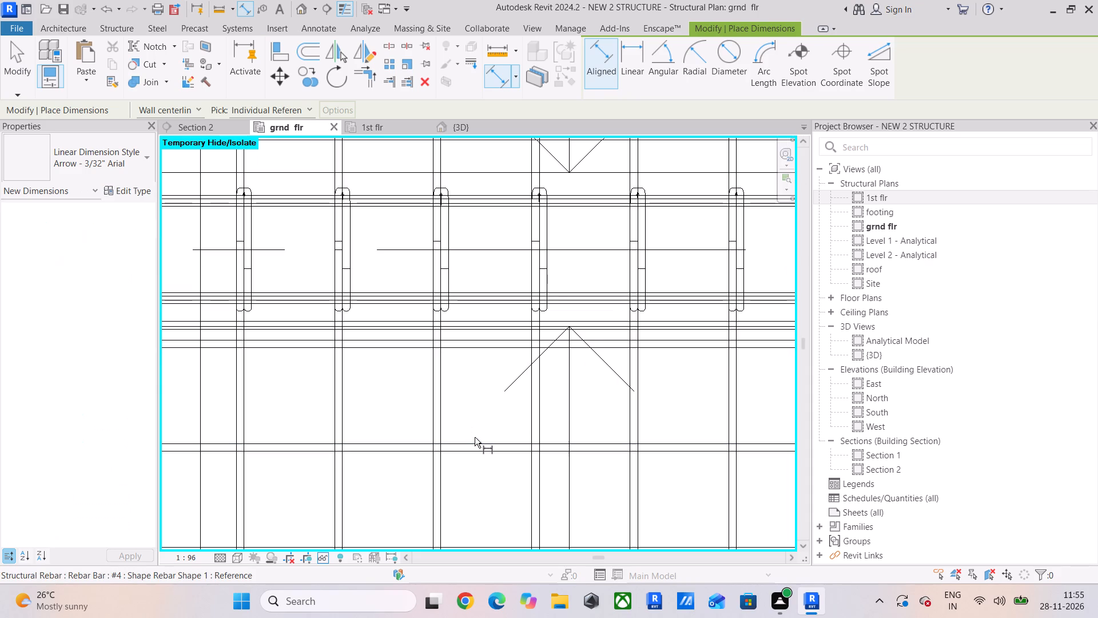
{"action": "left_click", "coordinate": [475, 439]}
{"action": "left_click", "coordinate": [479, 352]}
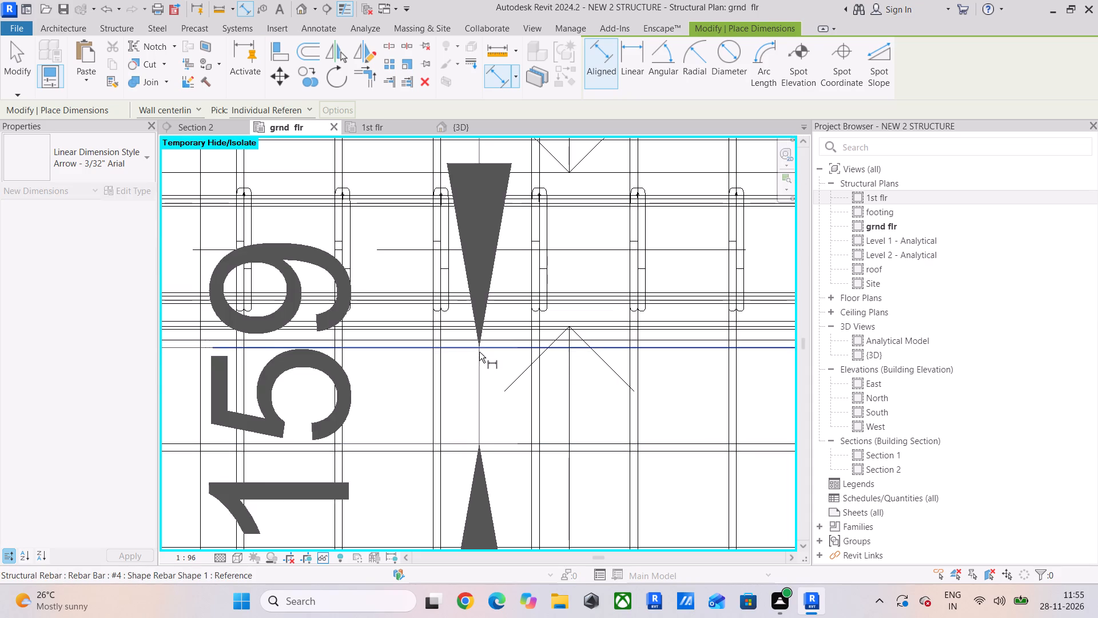
{"action": "scroll", "coordinate": [458, 381], "scroll_direction": "down", "scroll_amount": 4}
{"action": "middle_click_drag", "start_coordinate": [458, 381], "coordinate": [452, 394]}
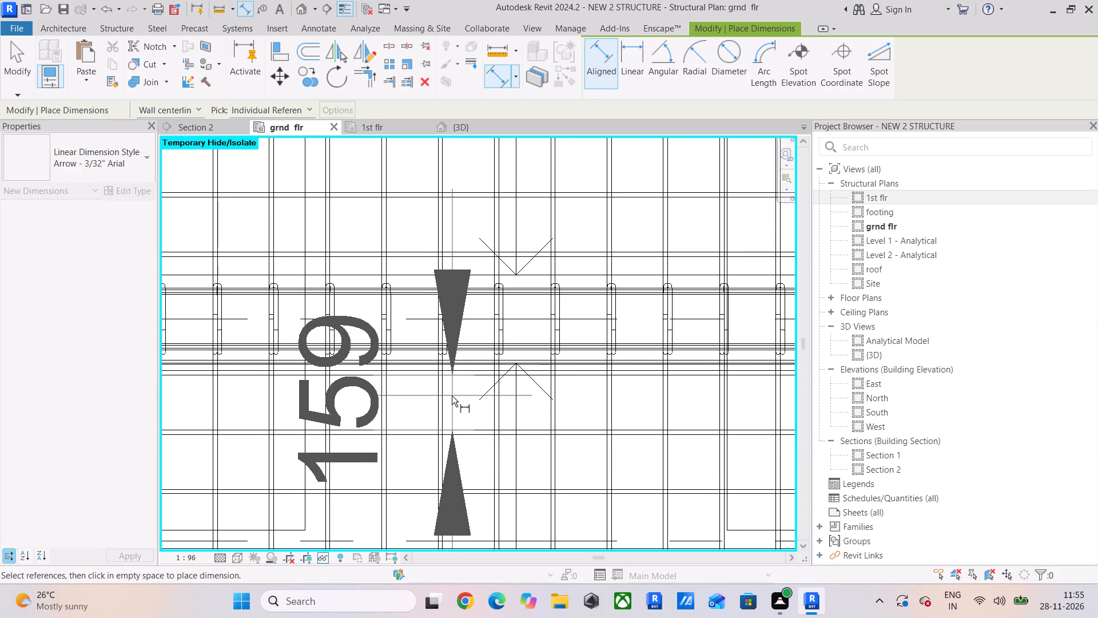
{"action": "key", "text": "Escape"}
{"action": "middle_click_drag", "start_coordinate": [463, 320], "coordinate": [453, 515]}
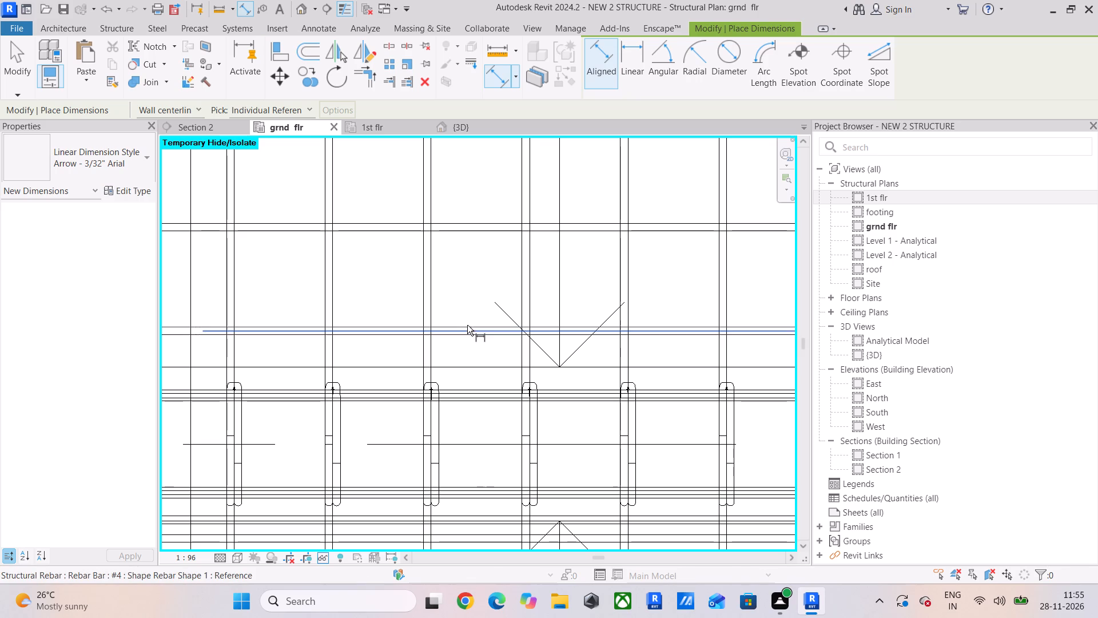
{"action": "left_click", "coordinate": [468, 322]}
{"action": "left_click", "coordinate": [471, 234]}
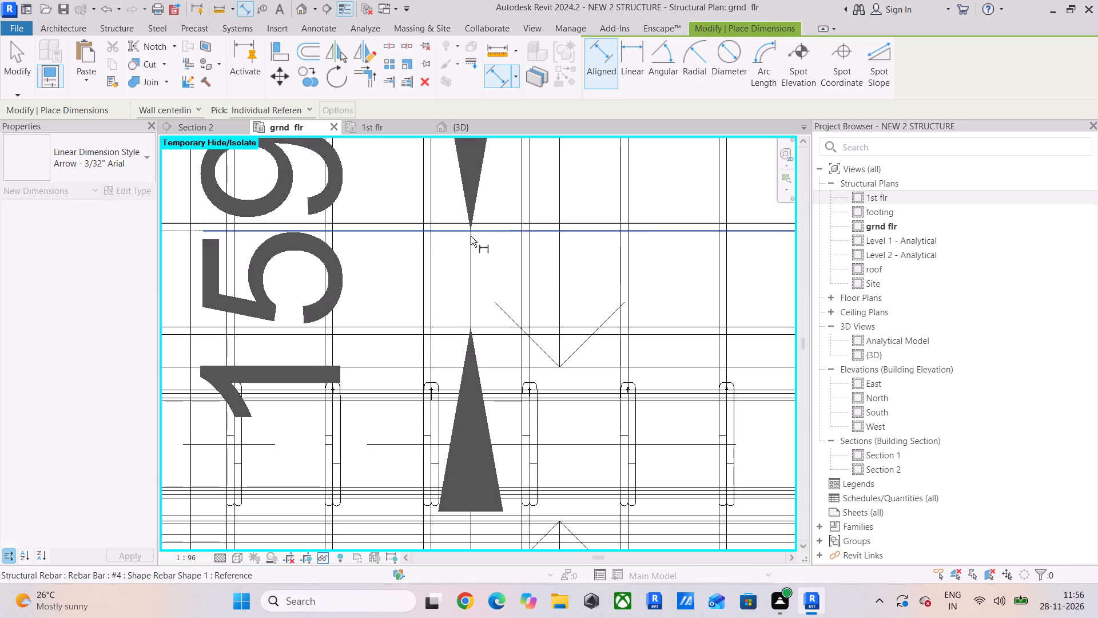
{"action": "scroll", "coordinate": [455, 268], "scroll_direction": "down", "scroll_amount": 3}
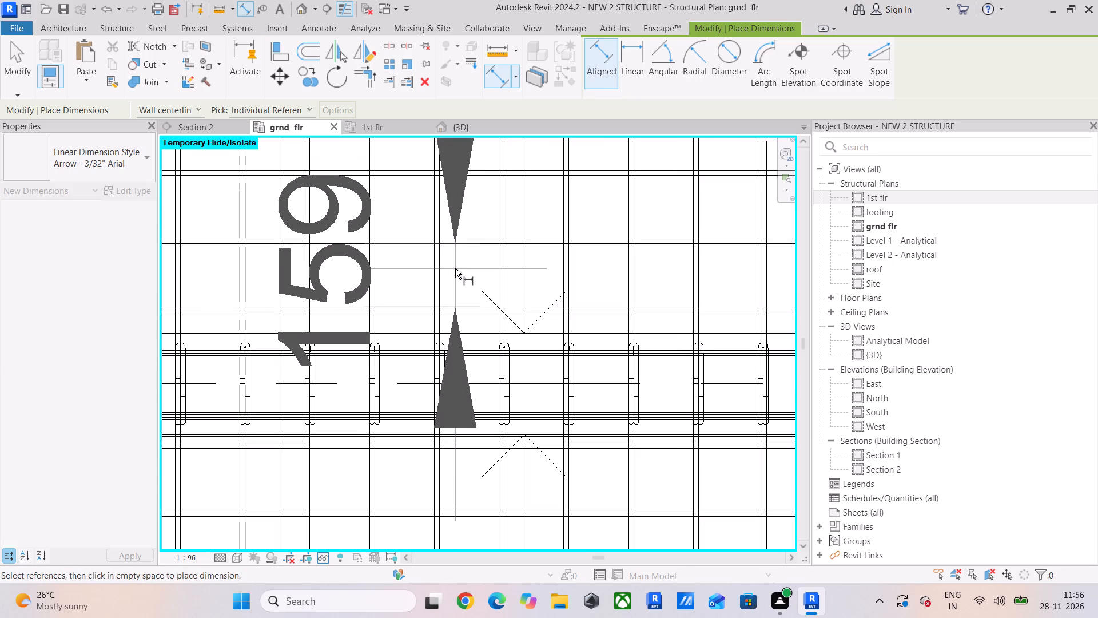
{"action": "key", "text": "Escape"}
Measure the spacing between the two nearest east-west slab bars on the south and north sides of the grid 4 beam.
{"action": "scroll", "coordinate": [456, 296], "scroll_direction": "down", "scroll_amount": 7}
{"action": "middle_click_drag", "start_coordinate": [456, 299], "coordinate": [393, 284]}
{"action": "scroll", "coordinate": [393, 284], "scroll_direction": "down", "scroll_amount": 4}
{"action": "middle_click_drag", "start_coordinate": [452, 448], "coordinate": [452, 279]}
{"action": "scroll", "coordinate": [428, 360], "scroll_direction": "up", "scroll_amount": 5}
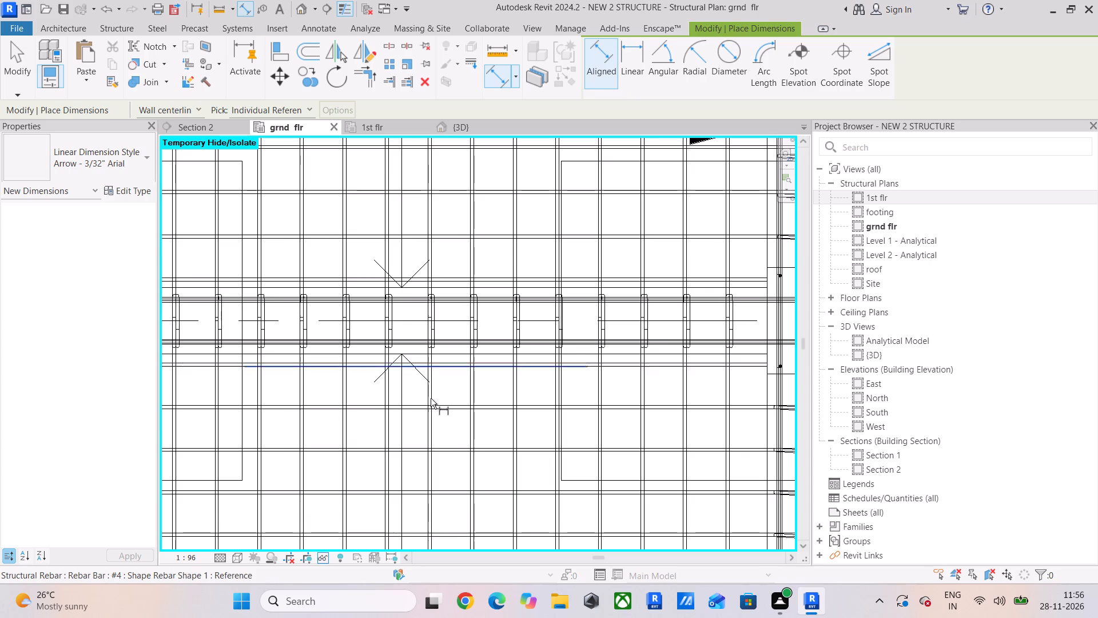
{"action": "scroll", "coordinate": [431, 398], "scroll_direction": "up", "scroll_amount": 5}
{"action": "left_click", "coordinate": [462, 407]}
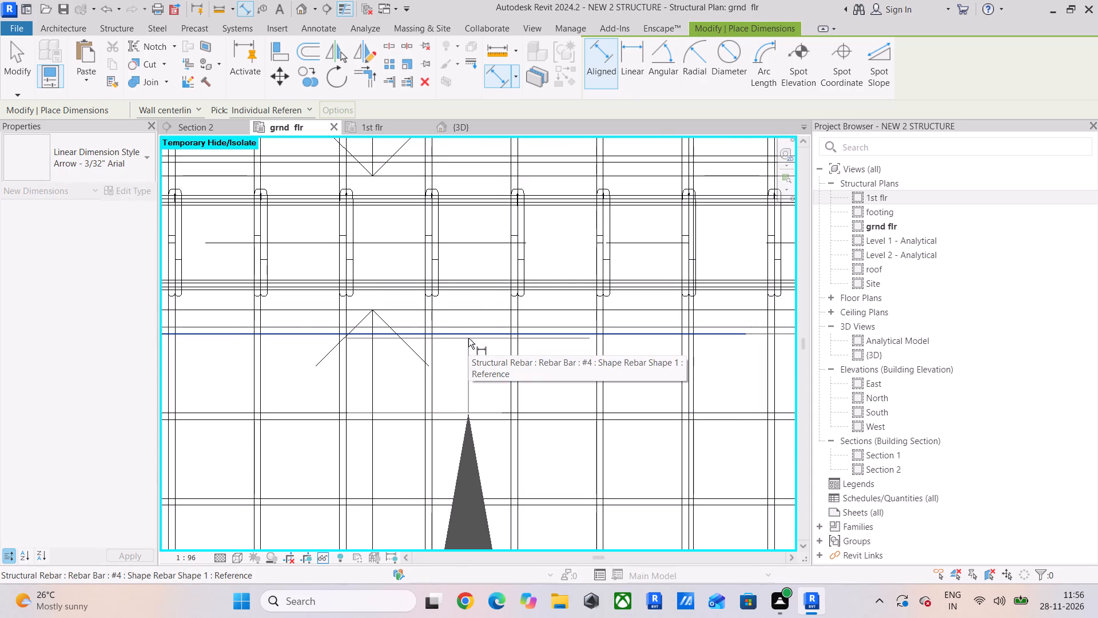
{"action": "left_click", "coordinate": [468, 338]}
{"action": "scroll", "coordinate": [464, 355], "scroll_direction": "down", "scroll_amount": 4}
{"action": "key", "text": "Escape"}
{"action": "middle_click_drag", "start_coordinate": [465, 352], "coordinate": [474, 500]}
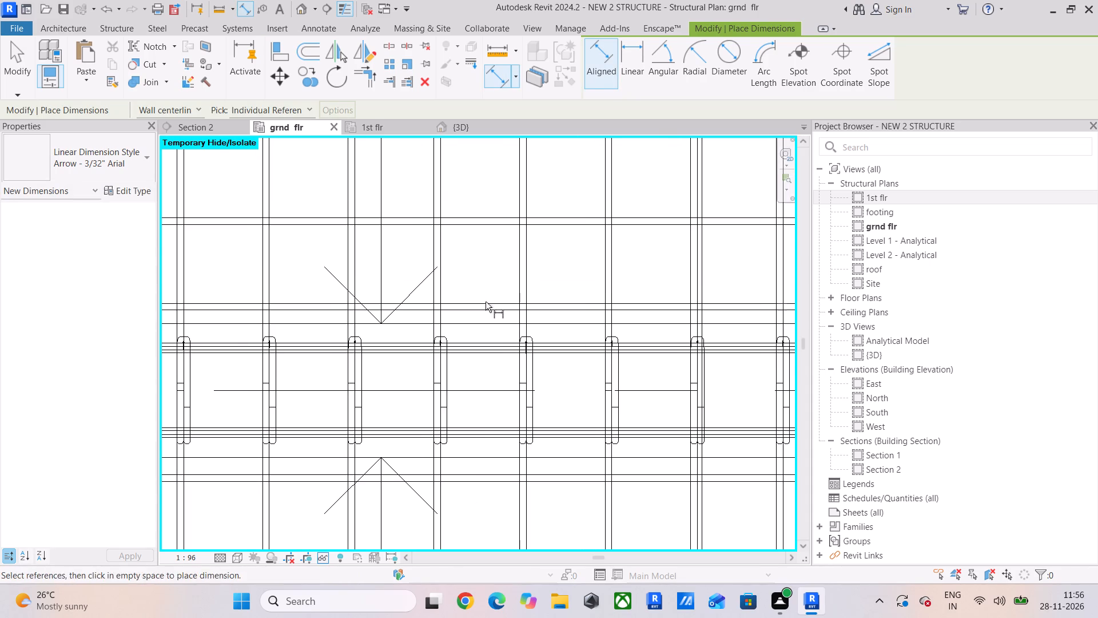
{"action": "left_click", "coordinate": [486, 299]}
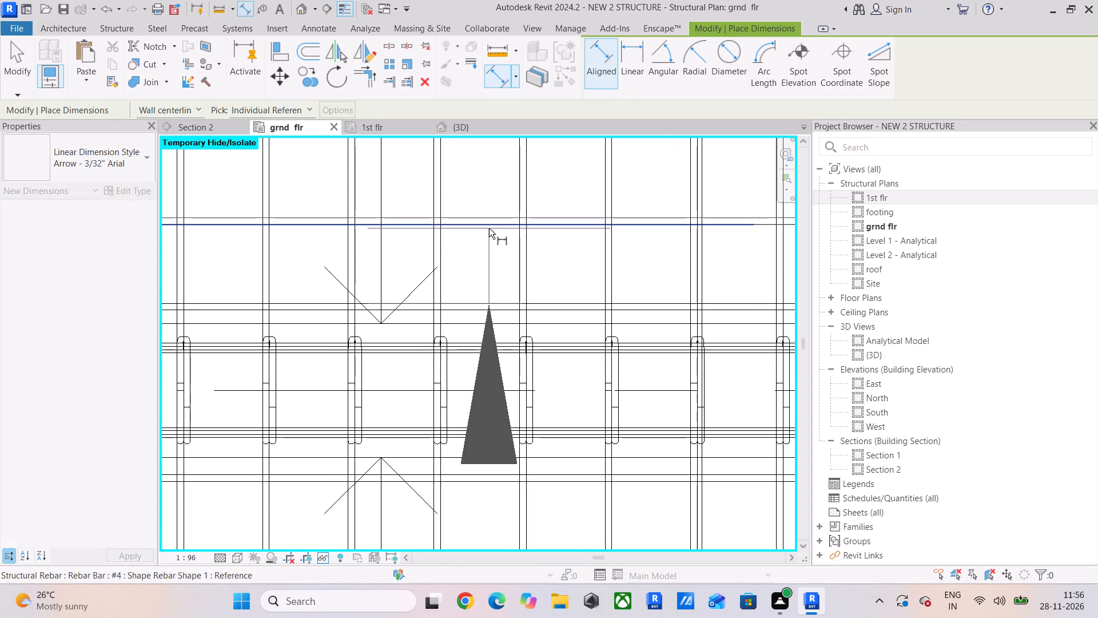
{"action": "left_click", "coordinate": [489, 228]}
{"action": "key", "text": "Escape"}
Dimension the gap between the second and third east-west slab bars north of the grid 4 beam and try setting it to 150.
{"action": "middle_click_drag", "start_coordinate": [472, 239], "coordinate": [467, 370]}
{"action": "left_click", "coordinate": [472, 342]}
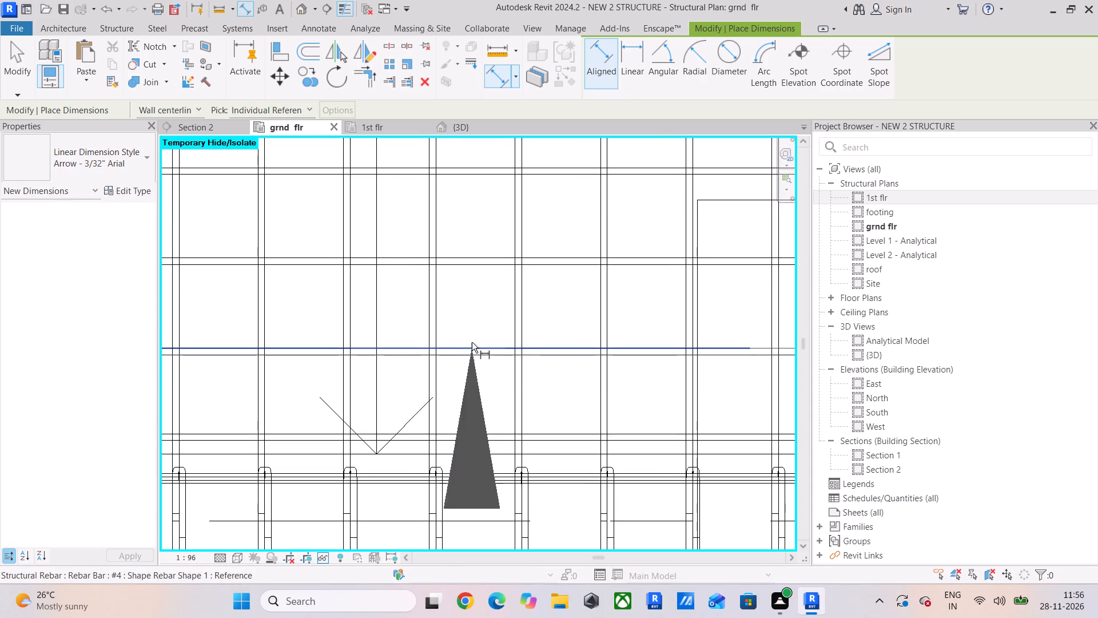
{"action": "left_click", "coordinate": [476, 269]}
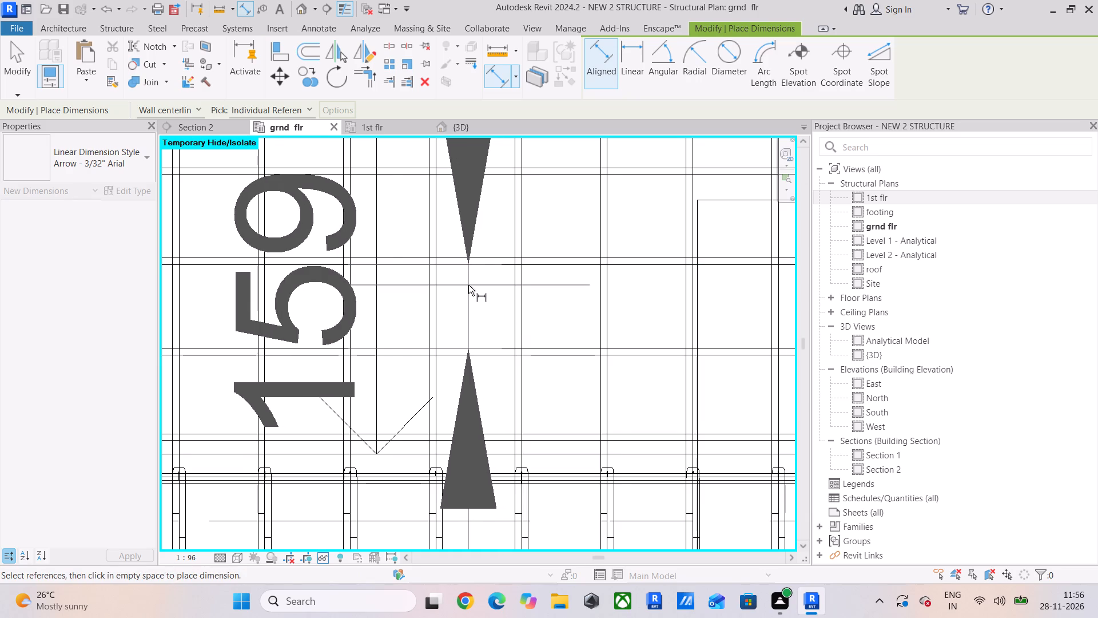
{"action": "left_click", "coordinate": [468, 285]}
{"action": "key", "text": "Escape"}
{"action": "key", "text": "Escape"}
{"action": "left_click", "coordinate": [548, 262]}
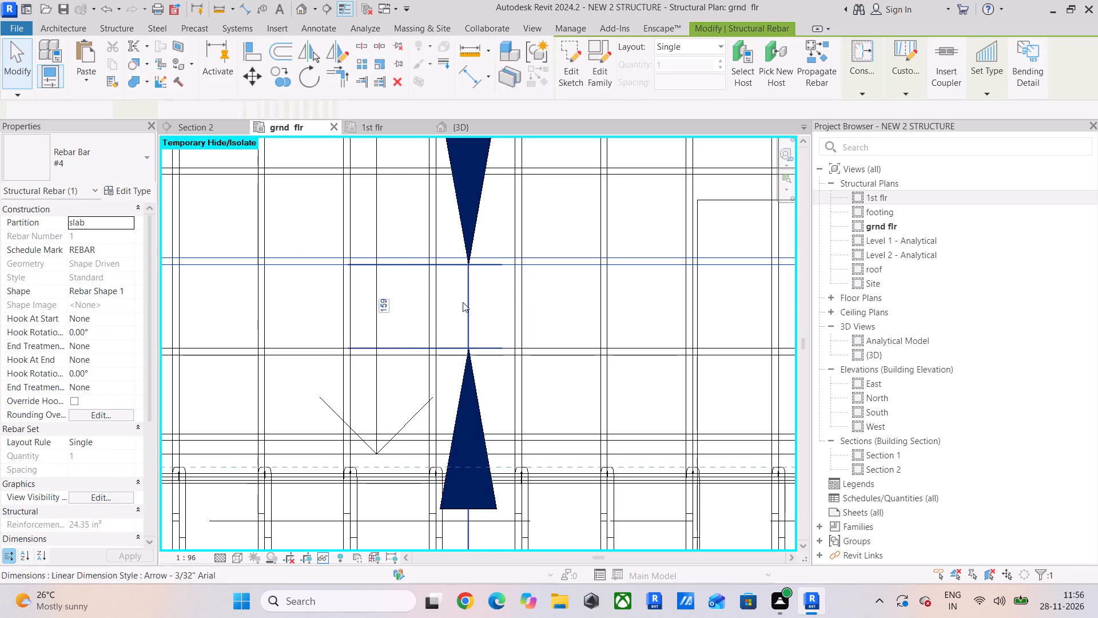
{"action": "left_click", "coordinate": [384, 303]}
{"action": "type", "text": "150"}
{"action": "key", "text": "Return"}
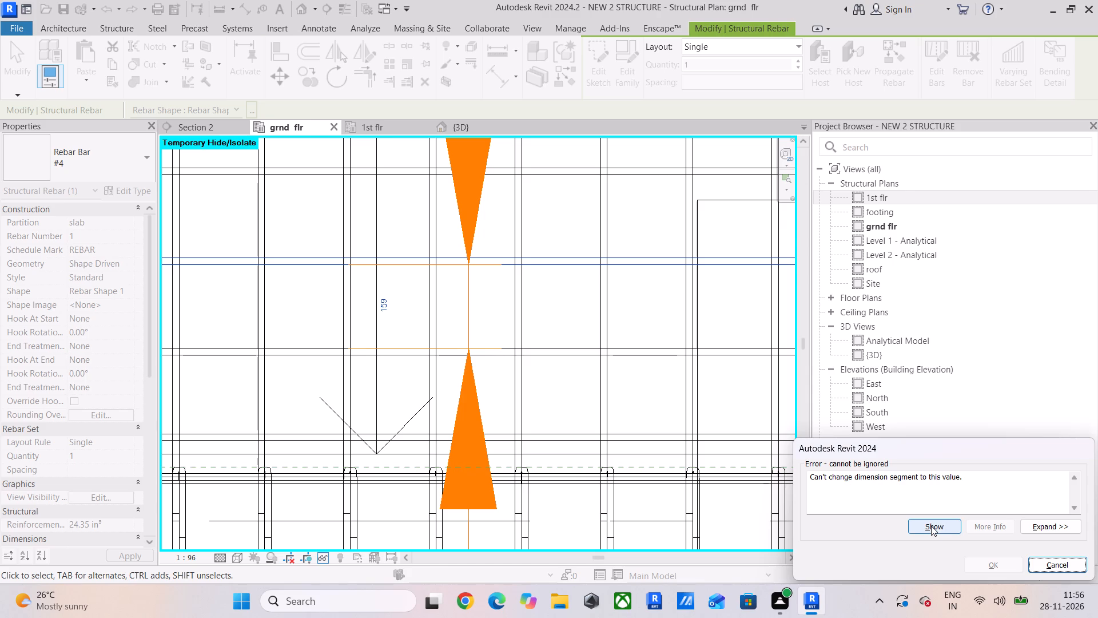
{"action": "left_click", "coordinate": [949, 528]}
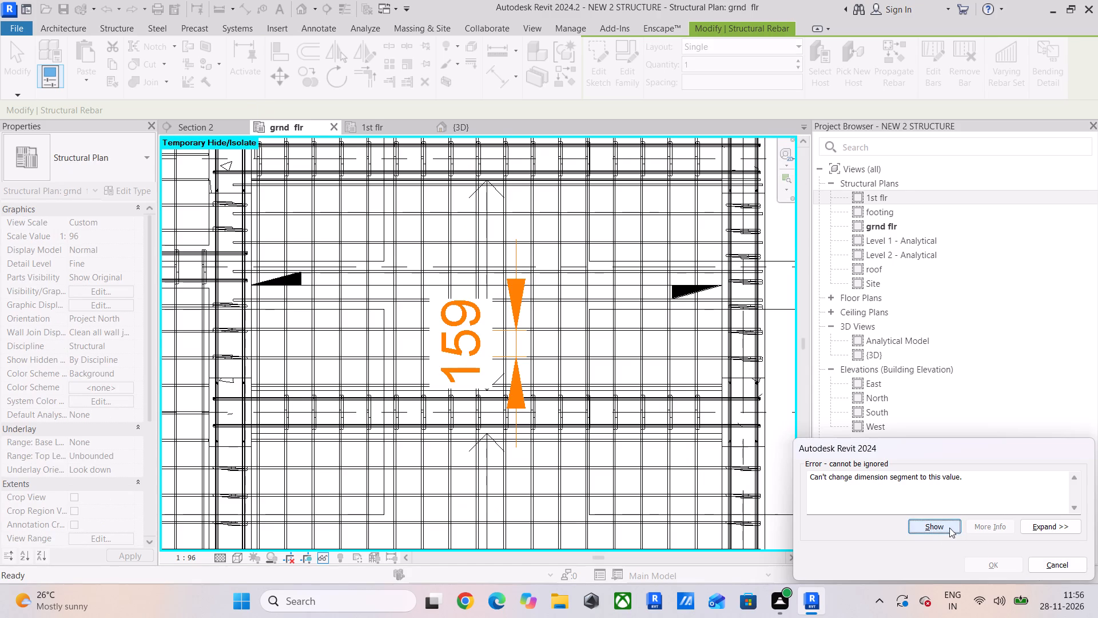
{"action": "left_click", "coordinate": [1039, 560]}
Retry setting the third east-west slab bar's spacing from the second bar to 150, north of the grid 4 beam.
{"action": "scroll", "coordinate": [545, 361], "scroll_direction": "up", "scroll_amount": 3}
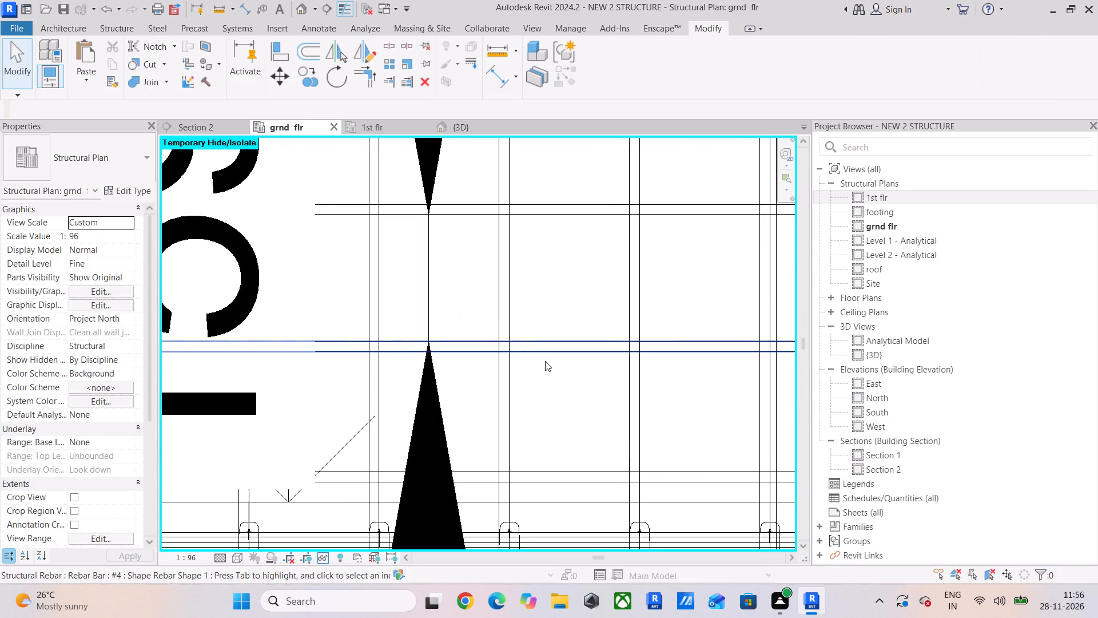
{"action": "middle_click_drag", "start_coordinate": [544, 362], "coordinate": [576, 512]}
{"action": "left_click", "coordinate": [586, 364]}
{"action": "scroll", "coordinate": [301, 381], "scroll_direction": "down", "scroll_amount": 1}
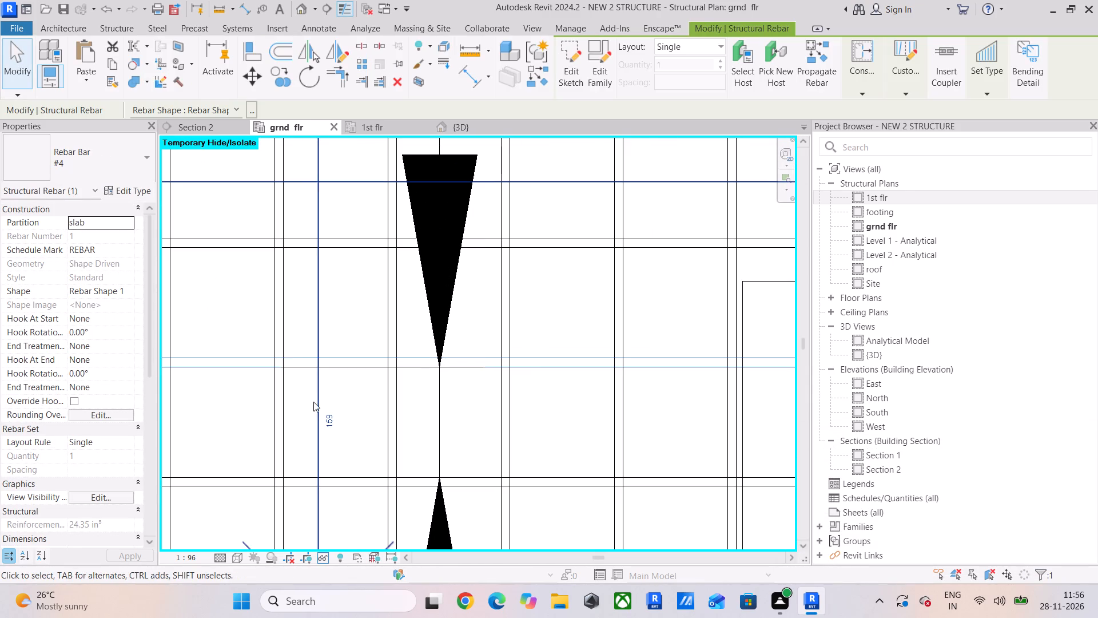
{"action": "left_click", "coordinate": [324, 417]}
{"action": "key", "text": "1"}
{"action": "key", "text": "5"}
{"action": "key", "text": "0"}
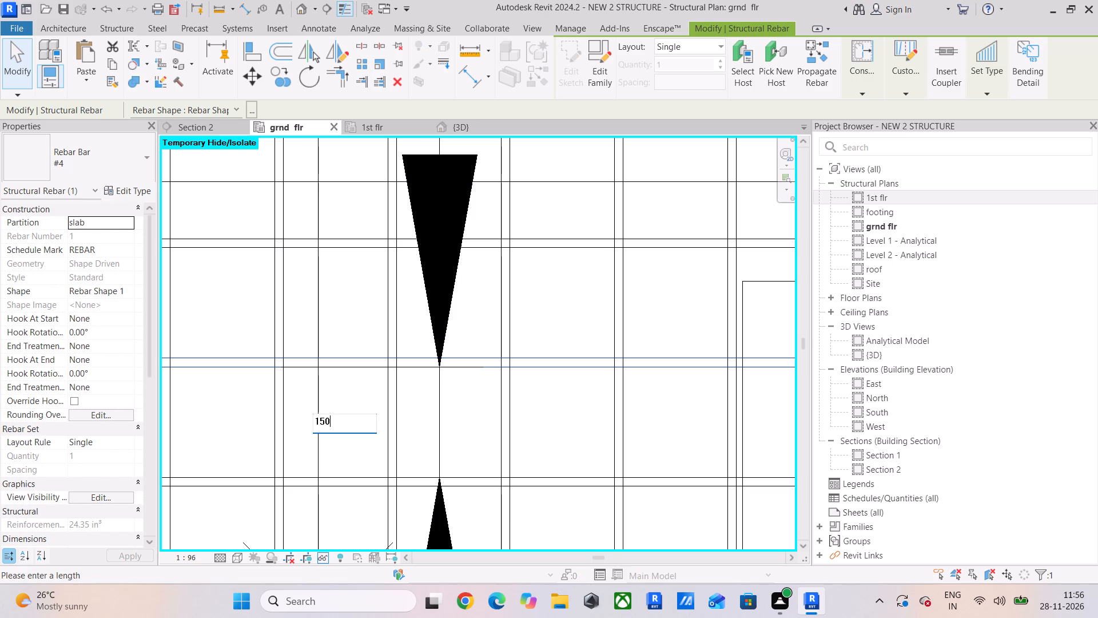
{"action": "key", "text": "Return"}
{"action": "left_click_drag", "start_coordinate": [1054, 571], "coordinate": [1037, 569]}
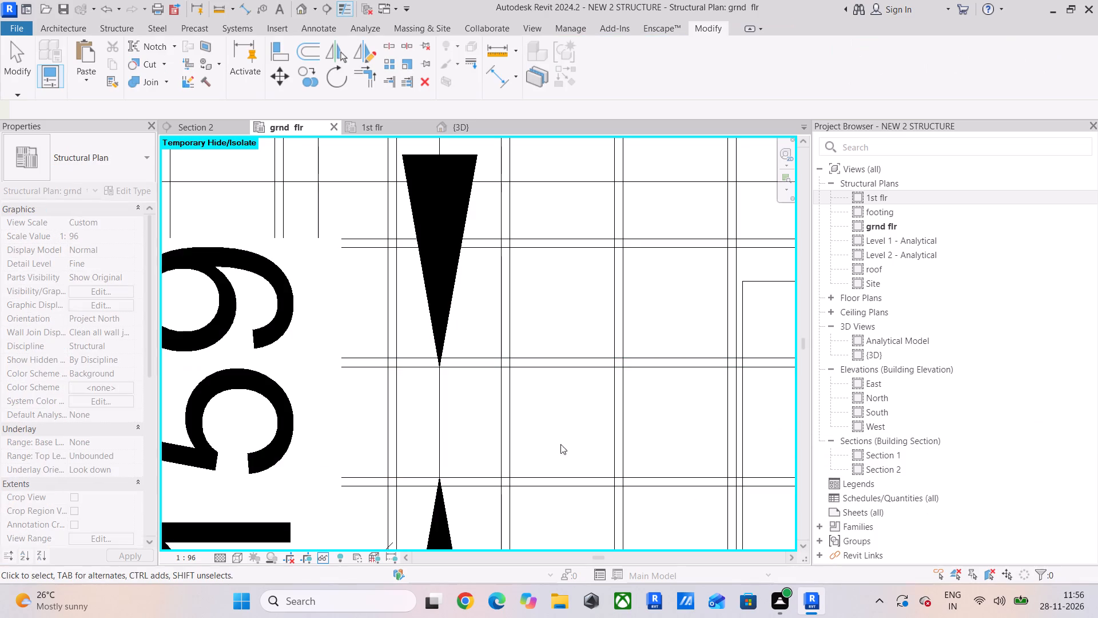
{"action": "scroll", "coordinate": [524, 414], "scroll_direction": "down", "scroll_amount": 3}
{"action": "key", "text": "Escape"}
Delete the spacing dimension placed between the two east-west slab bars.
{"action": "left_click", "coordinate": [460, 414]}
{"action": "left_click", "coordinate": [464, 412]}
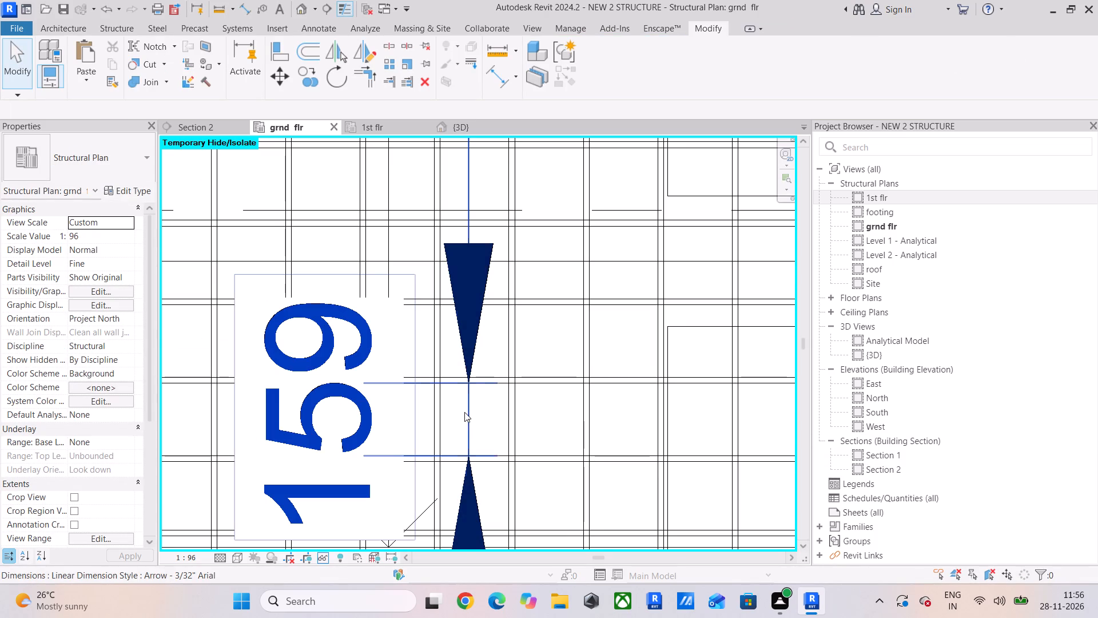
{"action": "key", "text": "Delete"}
Undo the dimension deletion, the deletion of the bar inside the grid 2 beam and the repeated northward copies of the east-west slab bar.
{"action": "key", "text": "ctrl+z"}
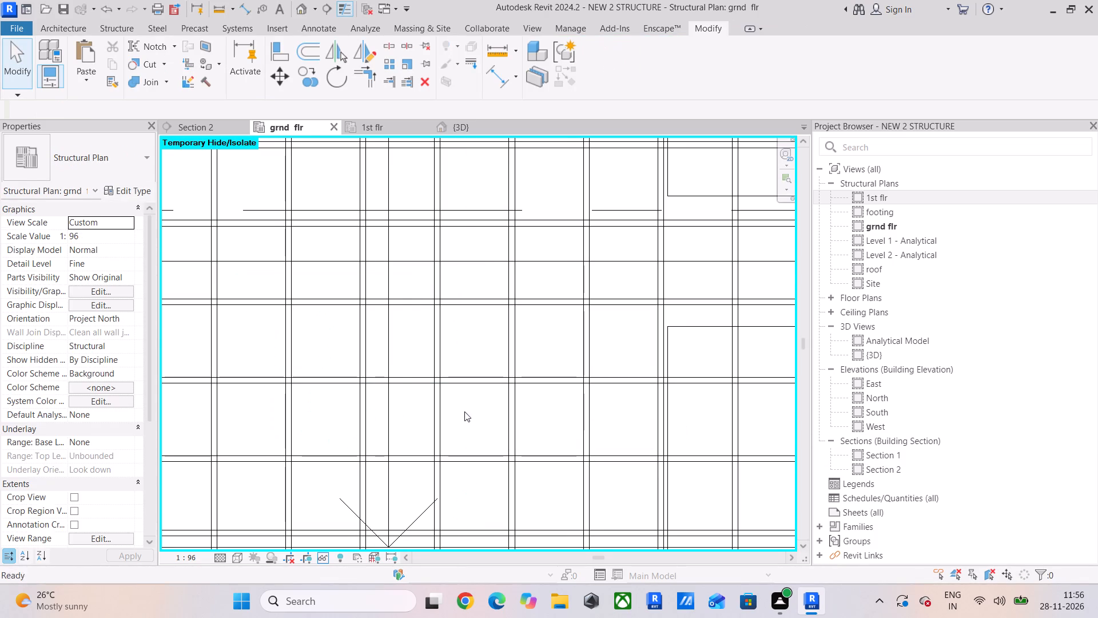
{"action": "key", "text": "ctrl+z"}
{"action": "key", "text": "ctrl+z"}
{"action": "key", "text": "ctrl+z"}
{"action": "key", "text": "ctrl+z"}
{"action": "key", "text": "ctrl+z"}
{"action": "key", "text": "ctrl+z"}
{"action": "key", "text": "ctrl+z"}
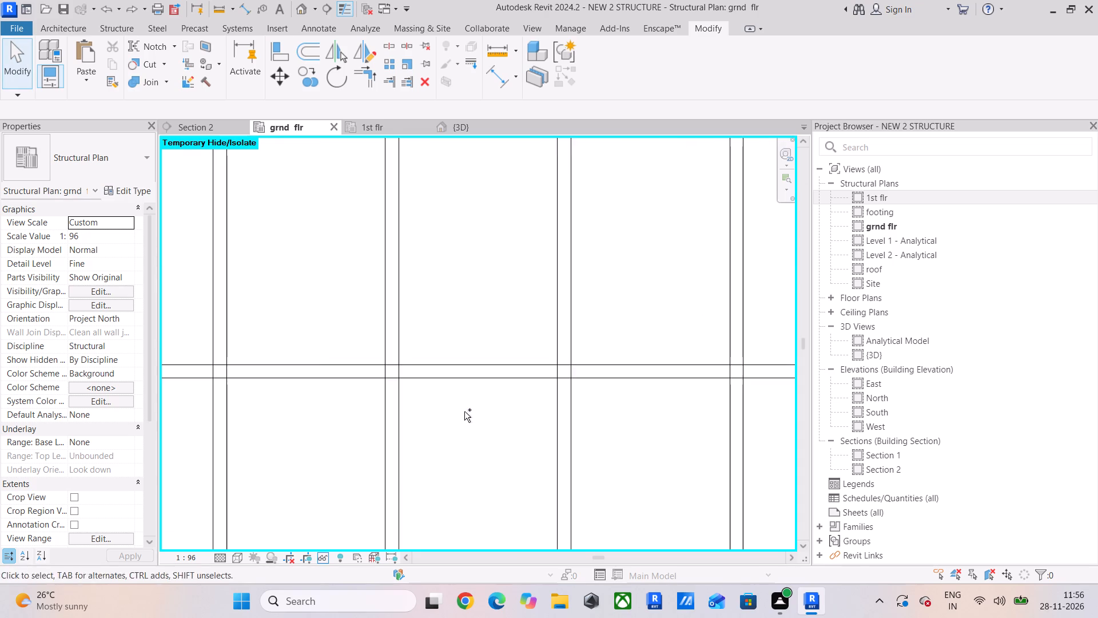
{"action": "key", "text": "ctrl+z"}
{"action": "key", "text": "ctrl+z"}
{"action": "key", "text": "ctrl+z"}
{"action": "key", "text": "ctrl+z"}
{"action": "key", "text": "ctrl+z"}
{"action": "key", "text": "ctrl+z"}
{"action": "key", "text": "ctrl+z"}
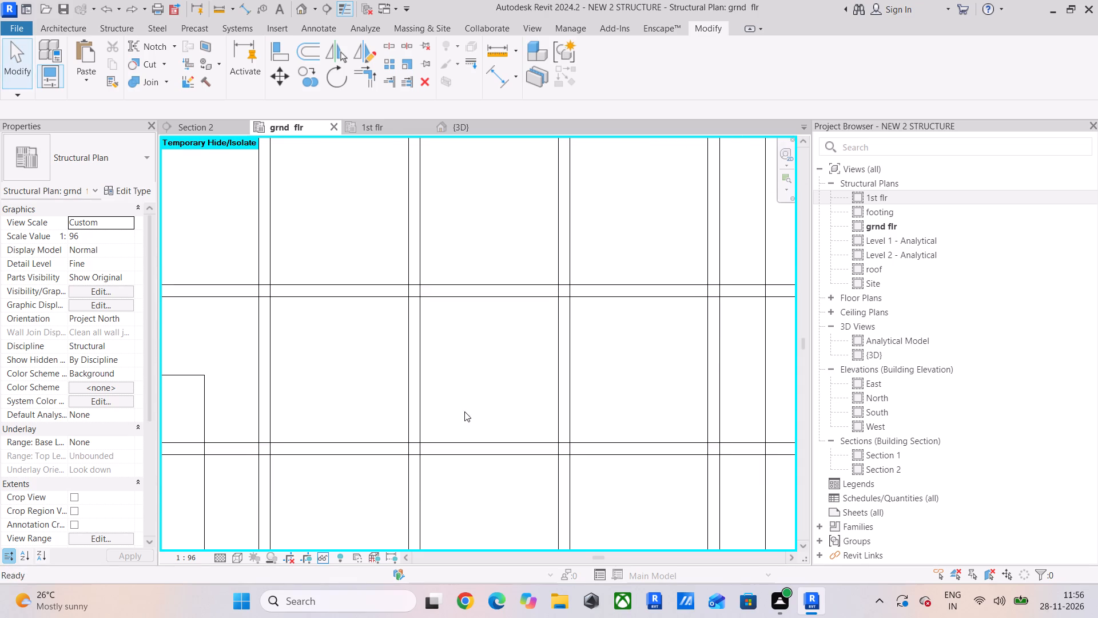
{"action": "key", "text": "ctrl+z"}
{"action": "key", "text": "ctrl+z"}
{"action": "key", "text": "ctrl+z"}
{"action": "key", "text": "ctrl+z"}
{"action": "key", "text": "ctrl+z"}
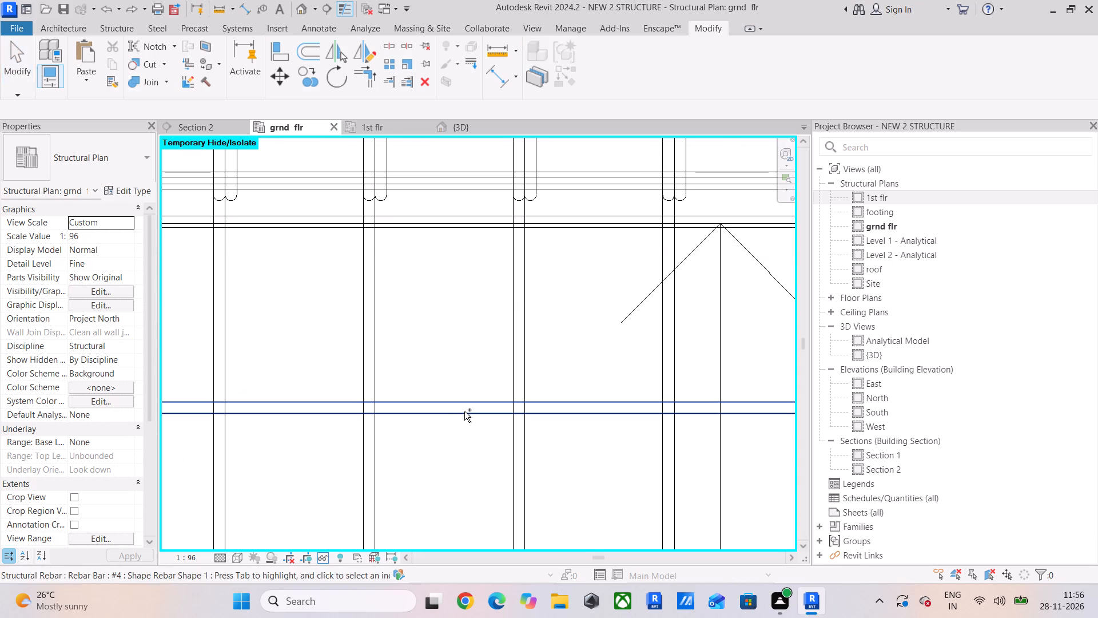
{"action": "key", "text": "ctrl+z"}
{"action": "key", "text": "ctrl+z"}
{"action": "key", "text": "ctrl+z"}
{"action": "key", "text": "ctrl+z"}
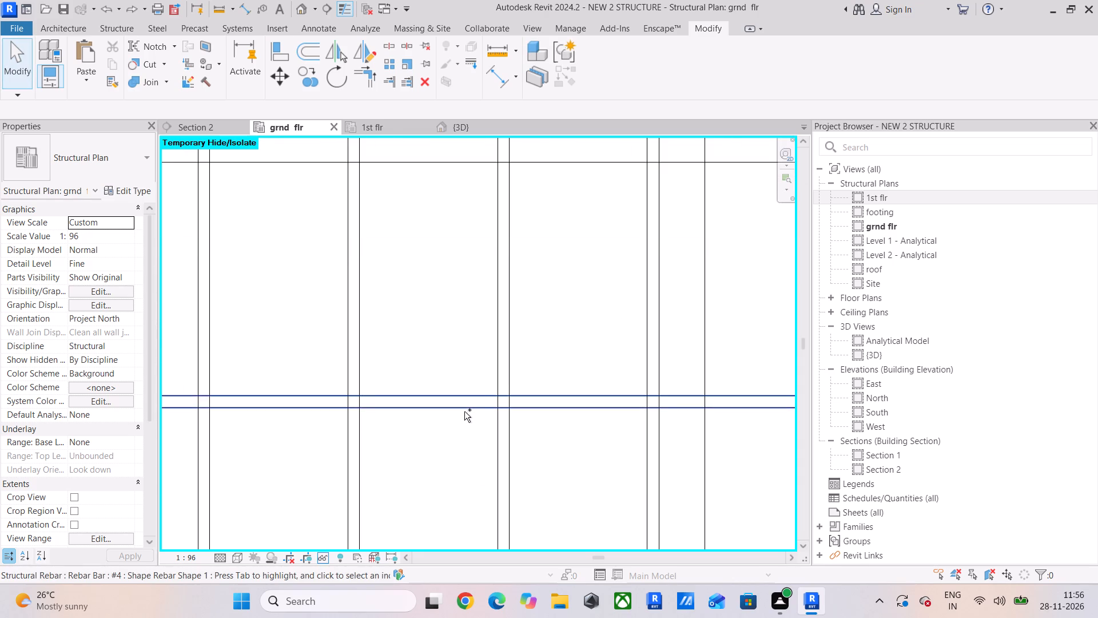
{"action": "scroll", "coordinate": [464, 411], "scroll_direction": "down", "scroll_amount": 14}
{"action": "key", "text": "ctrl+z"}
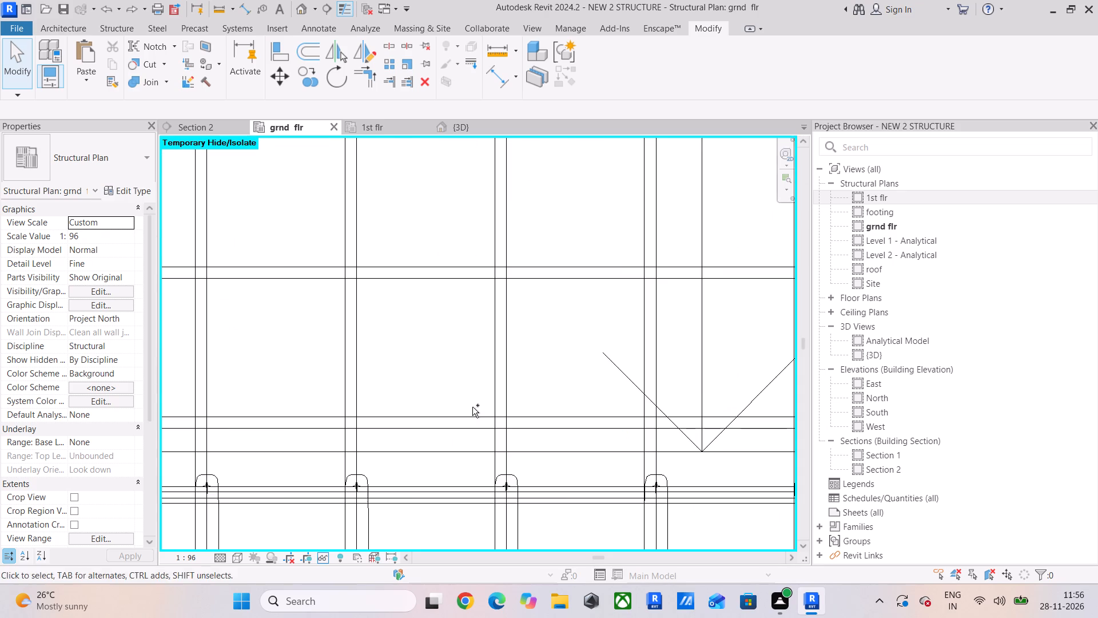
{"action": "key", "text": "ctrl+z"}
{"action": "scroll", "coordinate": [472, 407], "scroll_direction": "down", "scroll_amount": 12}
{"action": "middle_click_drag", "start_coordinate": [480, 410], "coordinate": [478, 246]}
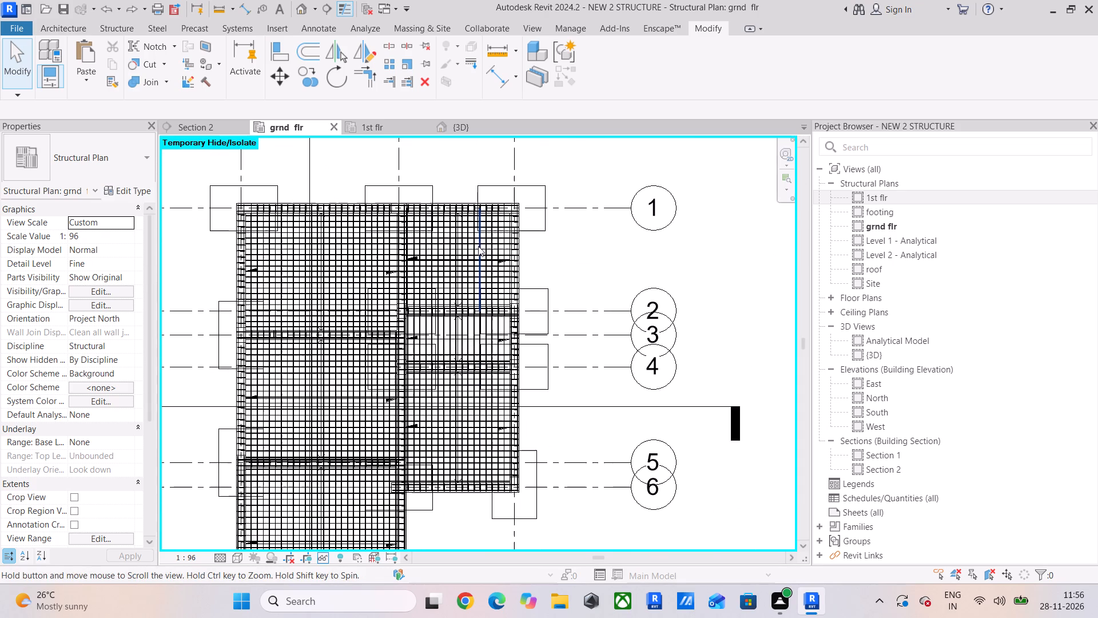
{"action": "key", "text": "ctrl+z"}
Examine the slab reinforcement around the grid 2 to 4 bay on the ground floor and the corresponding bays in the 1st flr plan.
{"action": "scroll", "coordinate": [470, 350], "scroll_direction": "down", "scroll_amount": 8}
{"action": "middle_click_drag", "start_coordinate": [470, 351], "coordinate": [470, 397]}
{"action": "scroll", "coordinate": [464, 401], "scroll_direction": "up", "scroll_amount": 12}
{"action": "scroll", "coordinate": [482, 391], "scroll_direction": "down", "scroll_amount": 6}
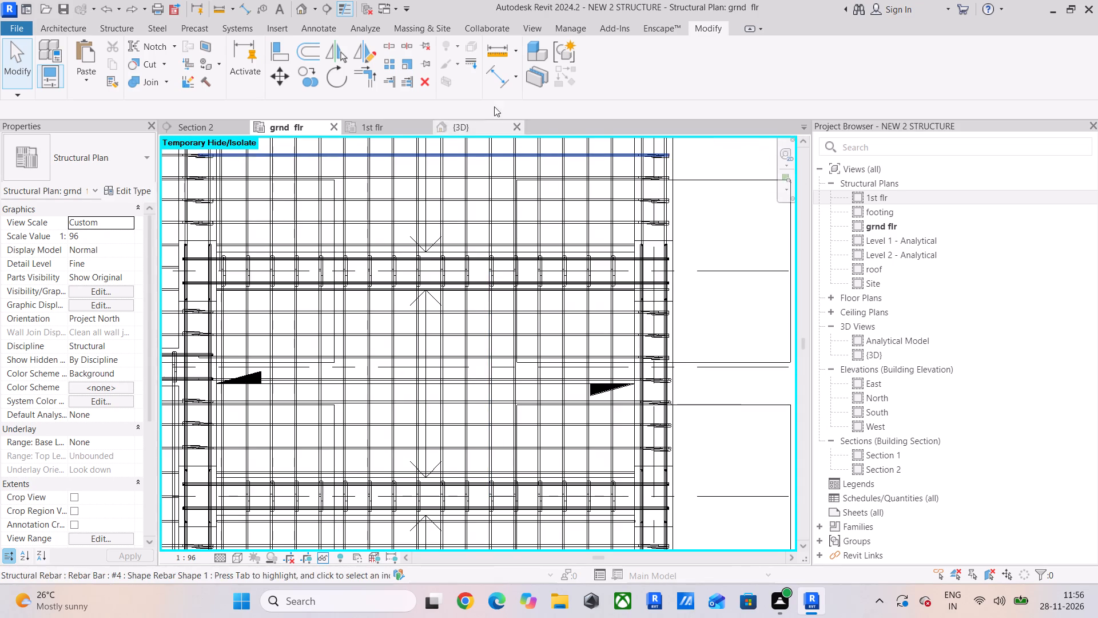
{"action": "left_click", "coordinate": [380, 134]}
{"action": "scroll", "coordinate": [432, 253], "scroll_direction": "down", "scroll_amount": 4}
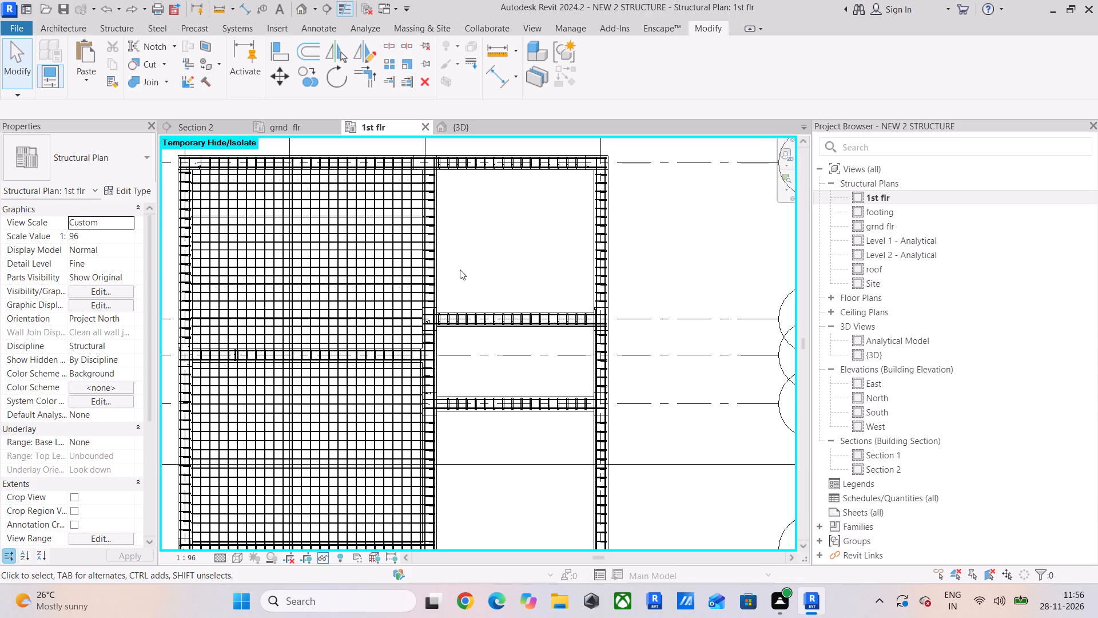
{"action": "scroll", "coordinate": [467, 257], "scroll_direction": "down", "scroll_amount": 4}
{"action": "middle_click_drag", "start_coordinate": [467, 256], "coordinate": [439, 141]}
{"action": "left_click", "coordinate": [295, 124]}
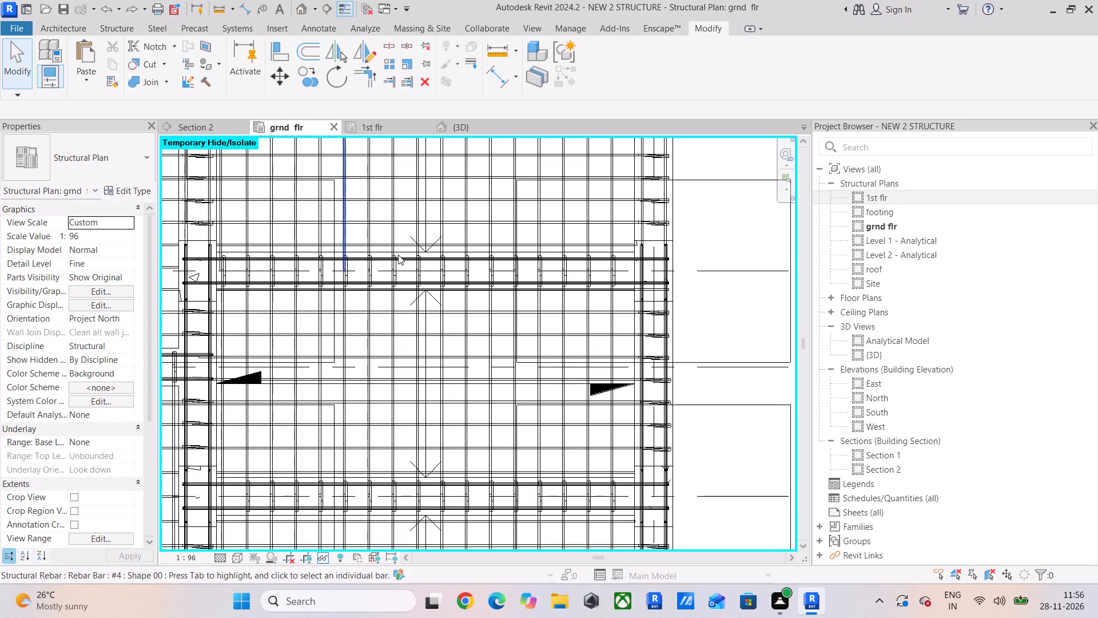
Copy the slab bars of both directions in the eastern grid 2–4 bay and paste them aligned to the 1st flr level.
{"action": "middle_click_drag", "start_coordinate": [482, 314], "coordinate": [385, 135]}
{"action": "scroll", "coordinate": [490, 259], "scroll_direction": "up", "scroll_amount": 5}
{"action": "left_click_drag", "start_coordinate": [560, 292], "coordinate": [549, 295]}
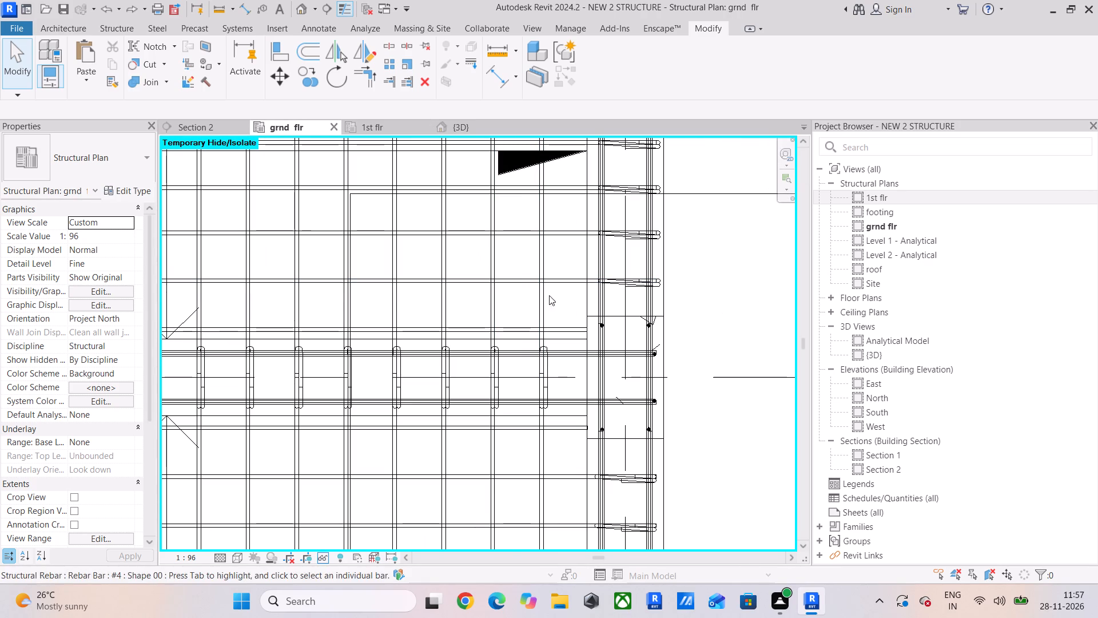
{"action": "left_click_drag", "start_coordinate": [549, 295], "coordinate": [196, 299]}
{"action": "middle_click_drag", "start_coordinate": [201, 298], "coordinate": [267, 299]}
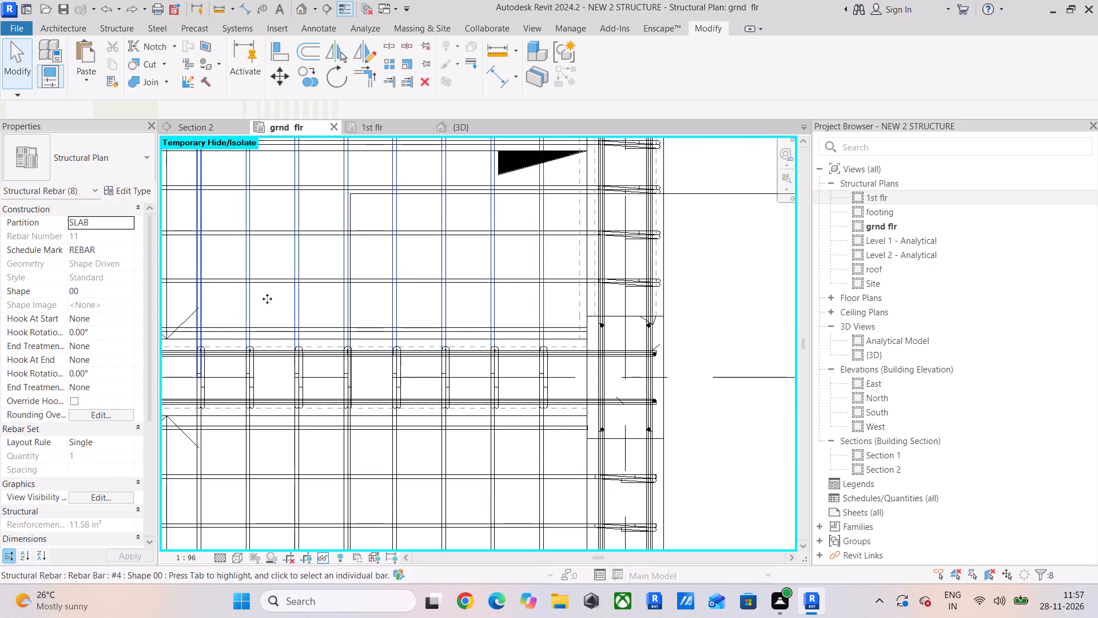
{"action": "middle_click_drag", "start_coordinate": [267, 299], "coordinate": [718, 293]}
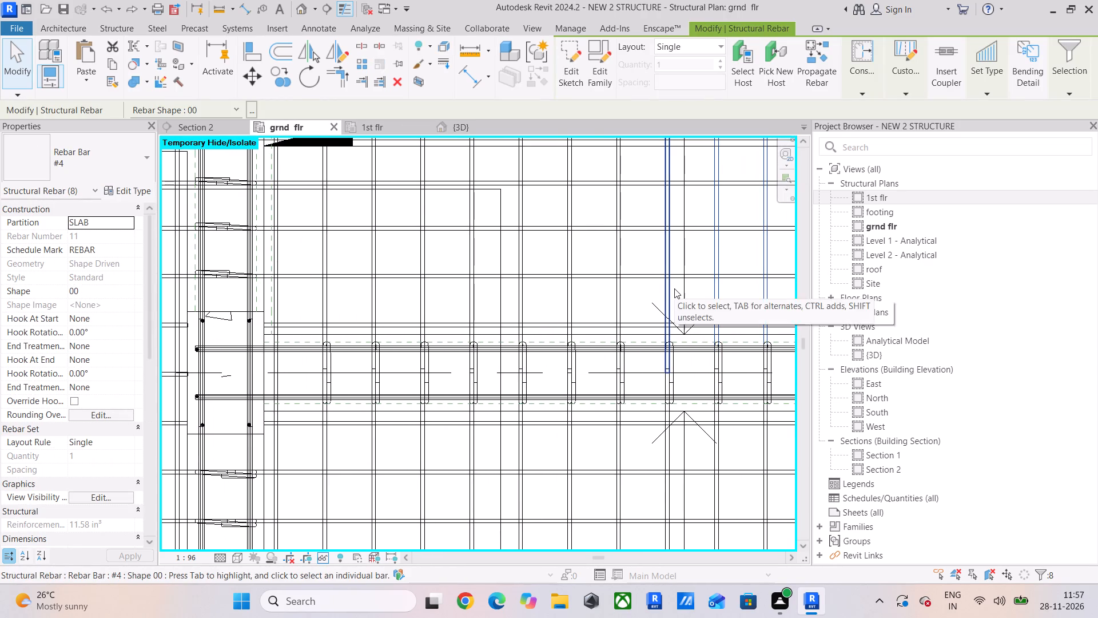
{"action": "left_click", "coordinate": [673, 288], "text": "ctrl"}
{"action": "left_click_drag", "start_coordinate": [642, 294], "coordinate": [292, 292], "text": "ctrl"}
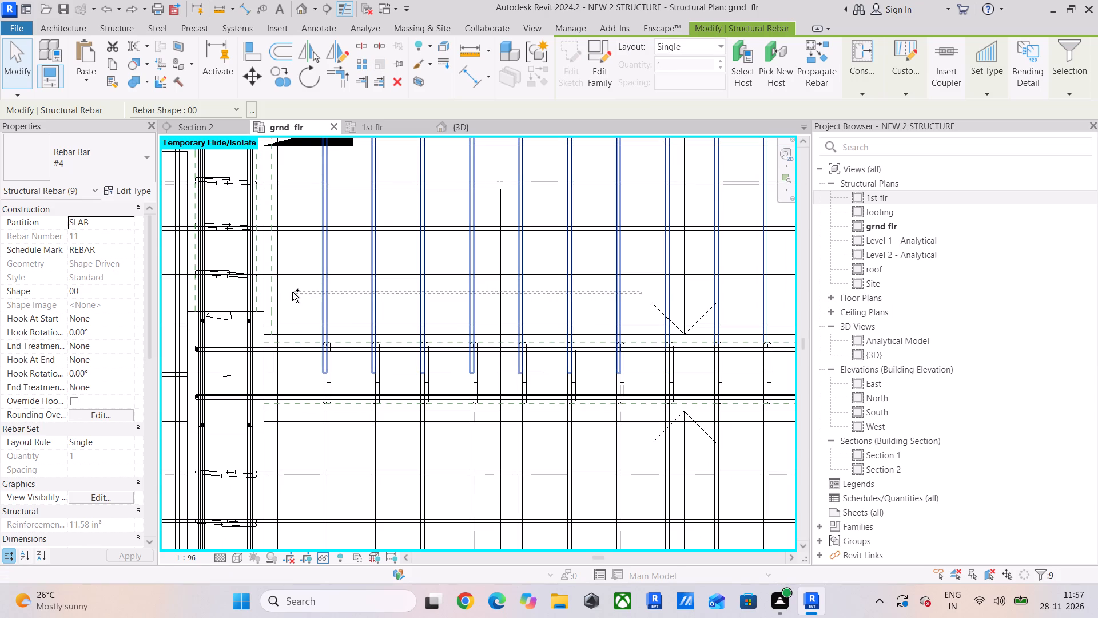
{"action": "left_click_drag", "start_coordinate": [292, 292], "coordinate": [275, 303], "text": "ctrl"}
{"action": "left_click_drag", "start_coordinate": [297, 302], "coordinate": [288, 169], "text": "ctrl"}
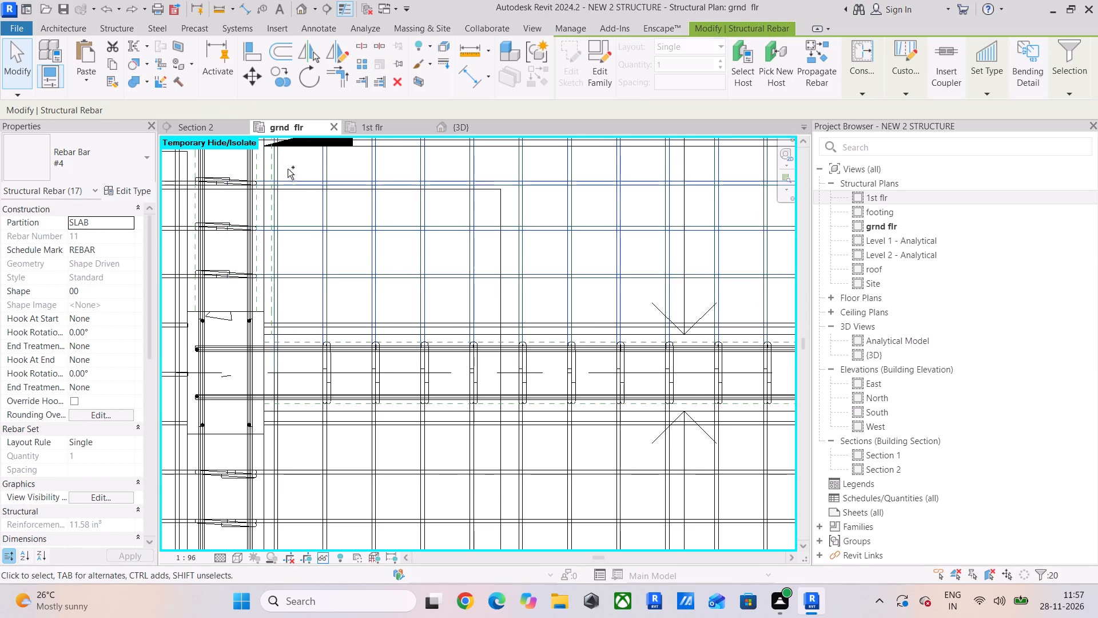
{"action": "middle_click_drag", "start_coordinate": [290, 173], "coordinate": [308, 447]}
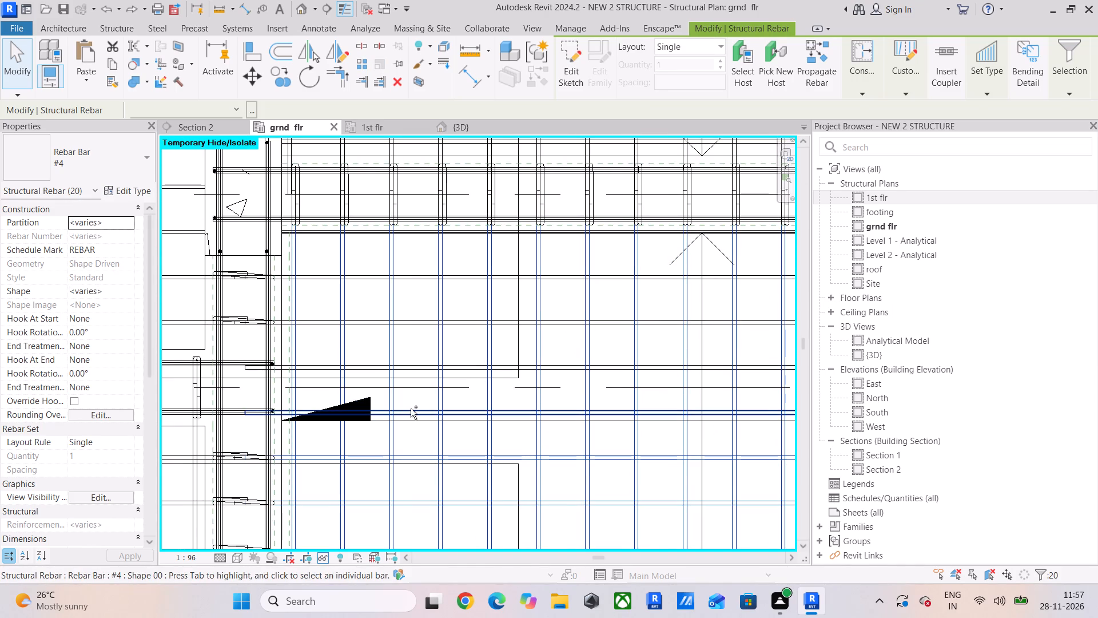
{"action": "left_click", "coordinate": [411, 409], "text": "ctrl"}
{"action": "left_click", "coordinate": [419, 366], "text": "ctrl"}
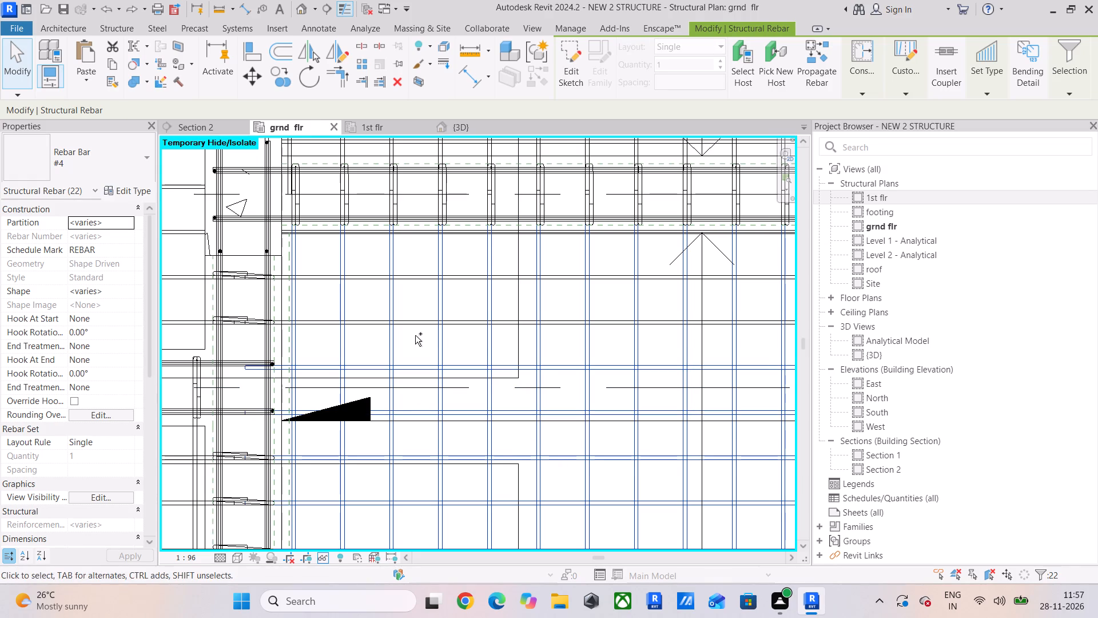
{"action": "left_click_drag", "start_coordinate": [415, 335], "coordinate": [398, 253], "text": "ctrl"}
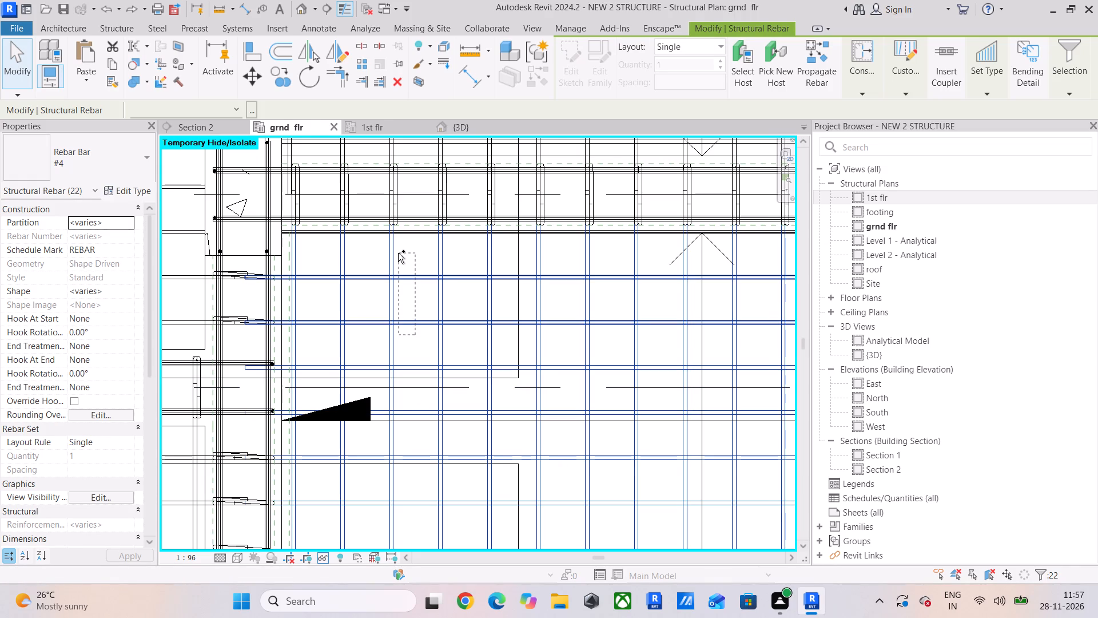
{"action": "left_click_drag", "start_coordinate": [398, 253], "coordinate": [403, 253], "text": "ctrl"}
{"action": "scroll", "coordinate": [412, 362], "scroll_direction": "down", "scroll_amount": 5}
{"action": "middle_click_drag", "start_coordinate": [412, 362], "coordinate": [268, 337]}
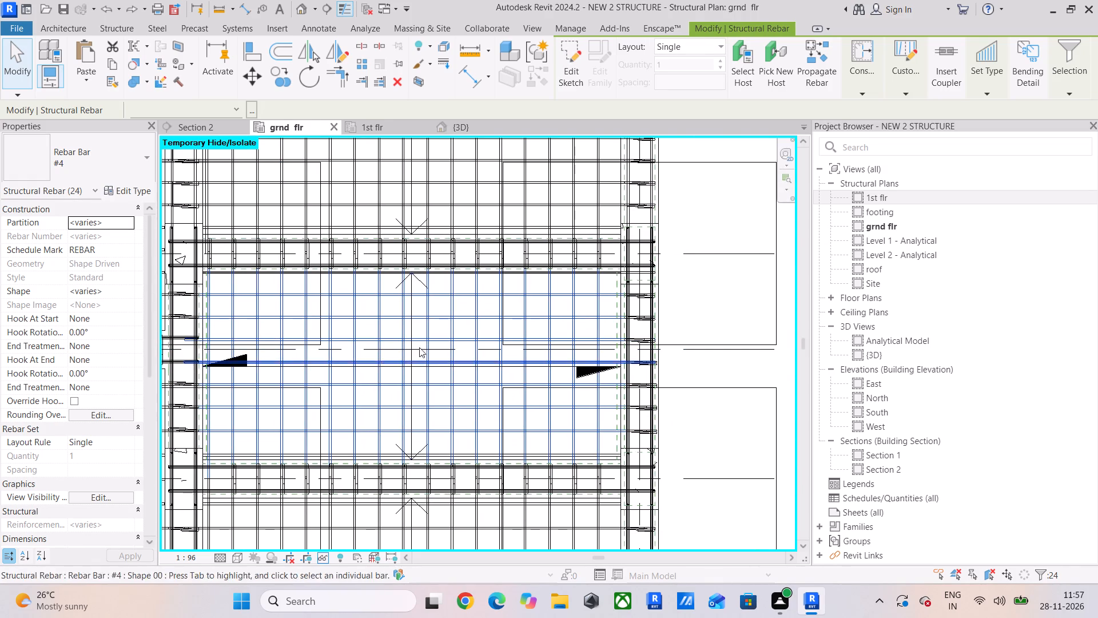
{"action": "double_click", "coordinate": [114, 61]}
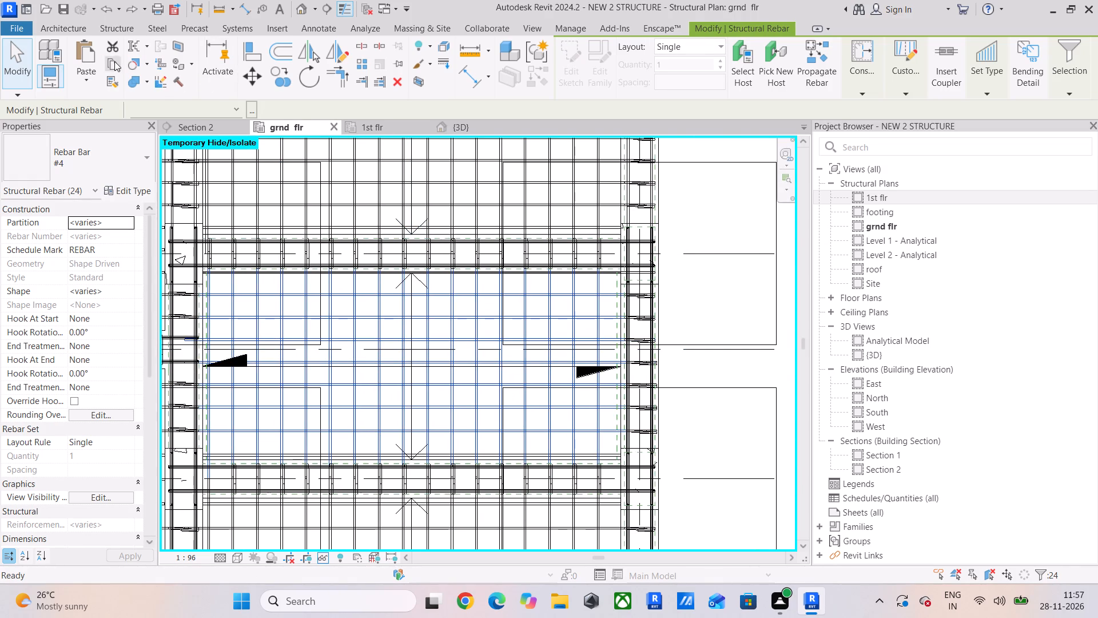
{"action": "left_click", "coordinate": [81, 76]}
{"action": "left_click", "coordinate": [117, 136]}
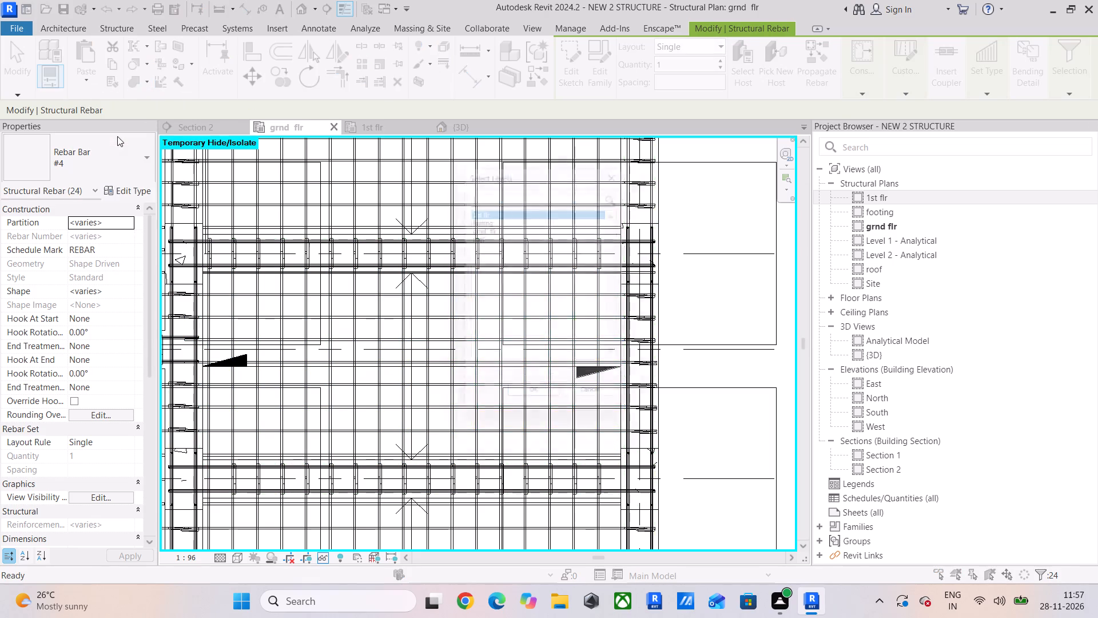
{"action": "left_click", "coordinate": [542, 405]}
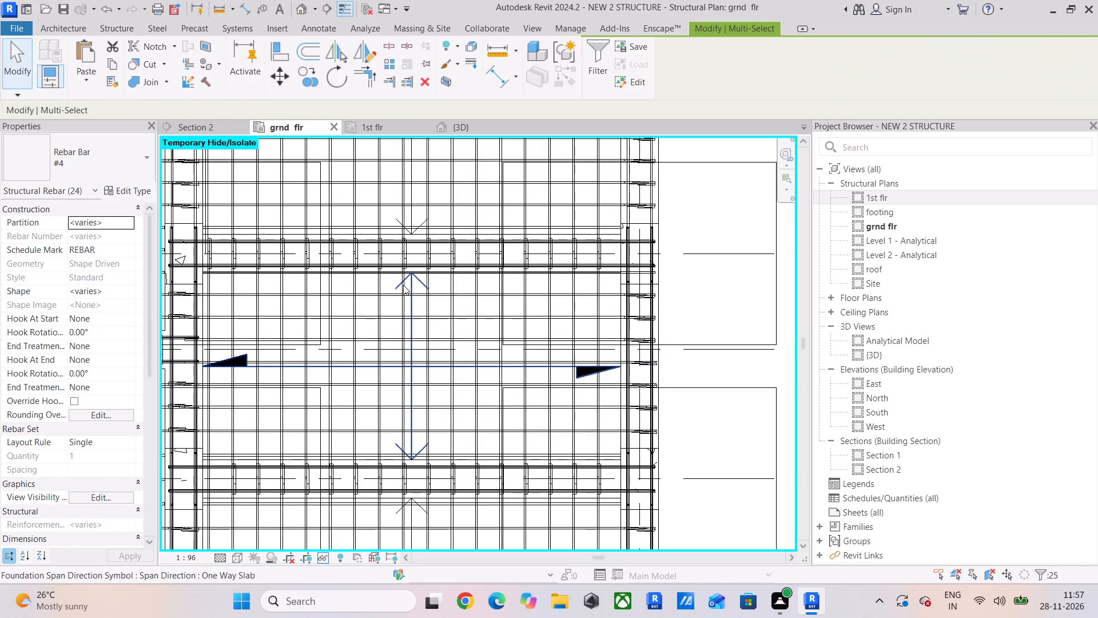
In the 1st flr plan, copy the westernmost stirrup of the eastern bay's grid 4 beam about 163 west, beside the column.
{"action": "left_click", "coordinate": [391, 128]}
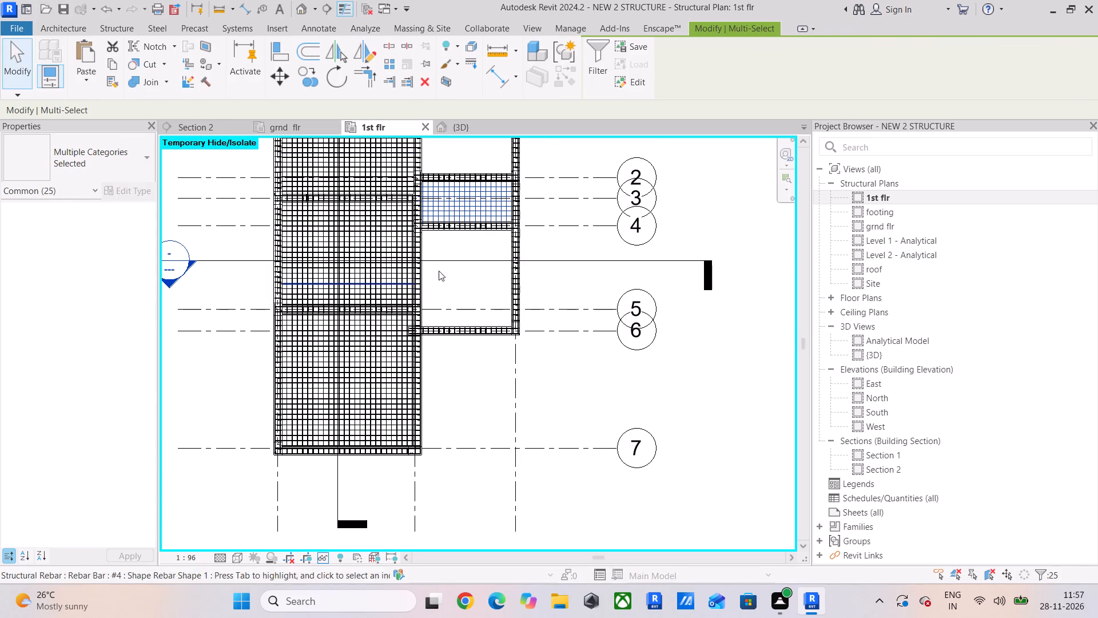
{"action": "scroll", "coordinate": [466, 217], "scroll_direction": "up", "scroll_amount": 11}
{"action": "scroll", "coordinate": [396, 231], "scroll_direction": "up", "scroll_amount": 5}
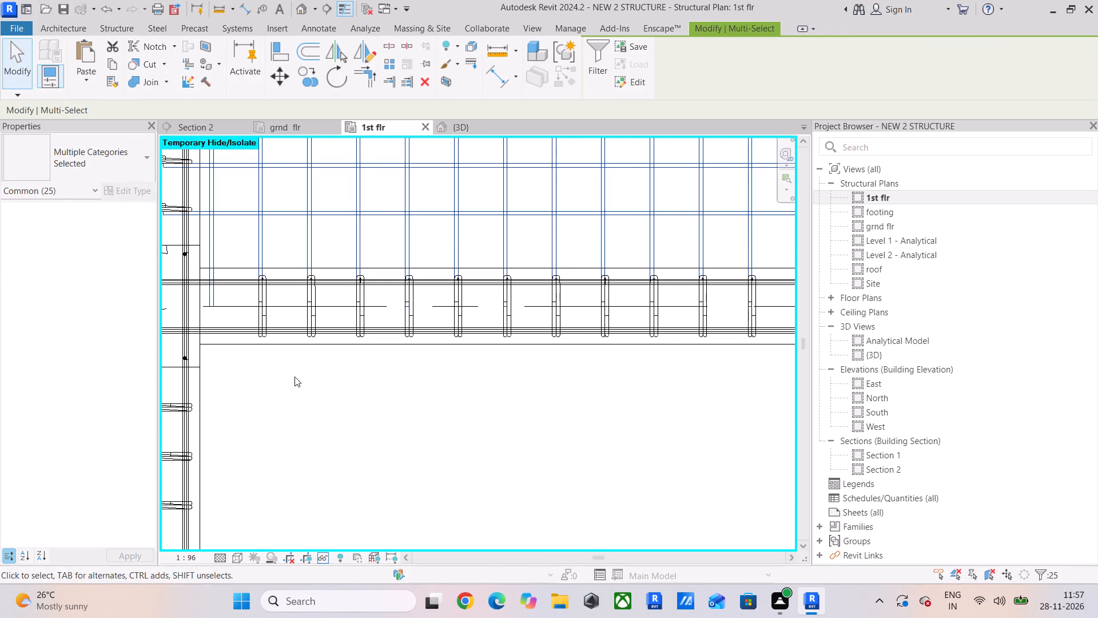
{"action": "middle_click_drag", "start_coordinate": [291, 386], "coordinate": [376, 388]}
{"action": "left_click", "coordinate": [381, 389]}
{"action": "scroll", "coordinate": [314, 307], "scroll_direction": "up", "scroll_amount": 4}
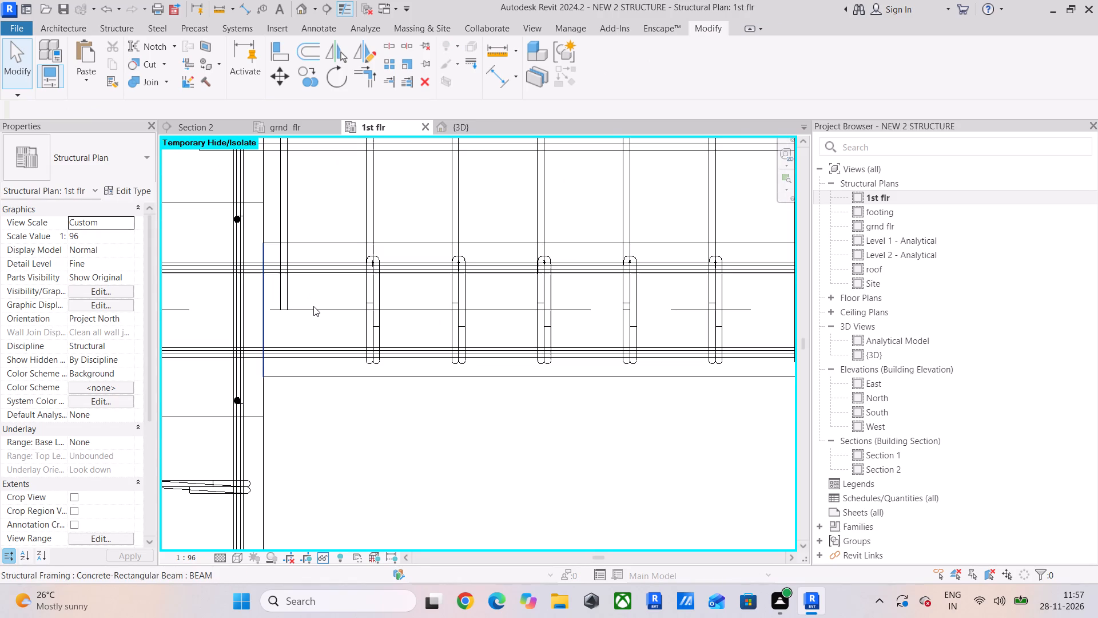
{"action": "left_click", "coordinate": [376, 318]}
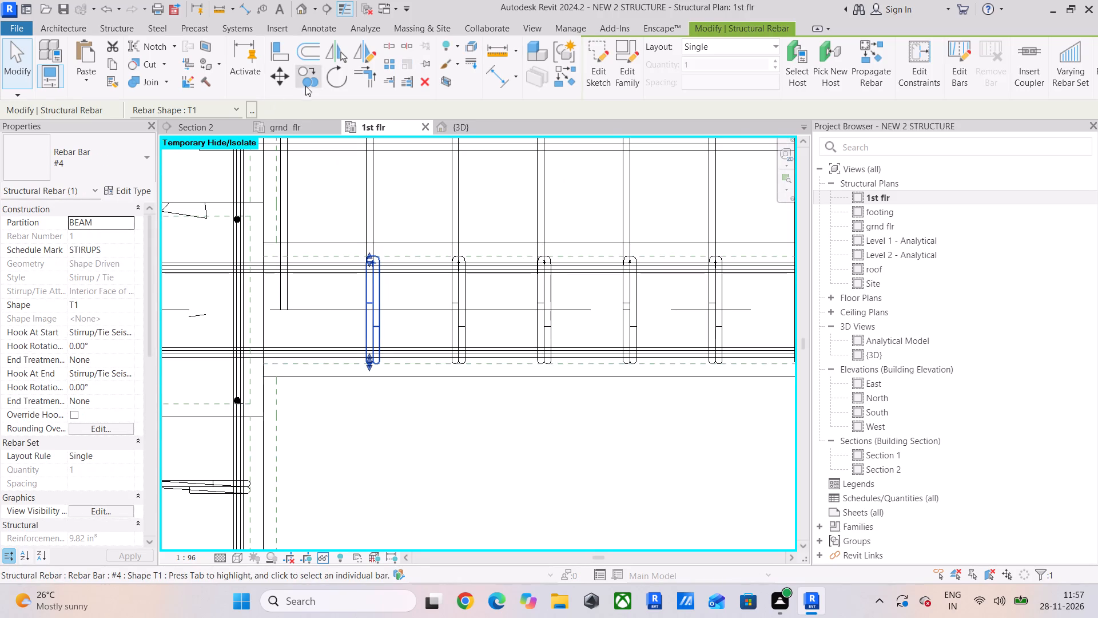
{"action": "left_click", "coordinate": [306, 85]}
{"action": "left_click", "coordinate": [447, 311]}
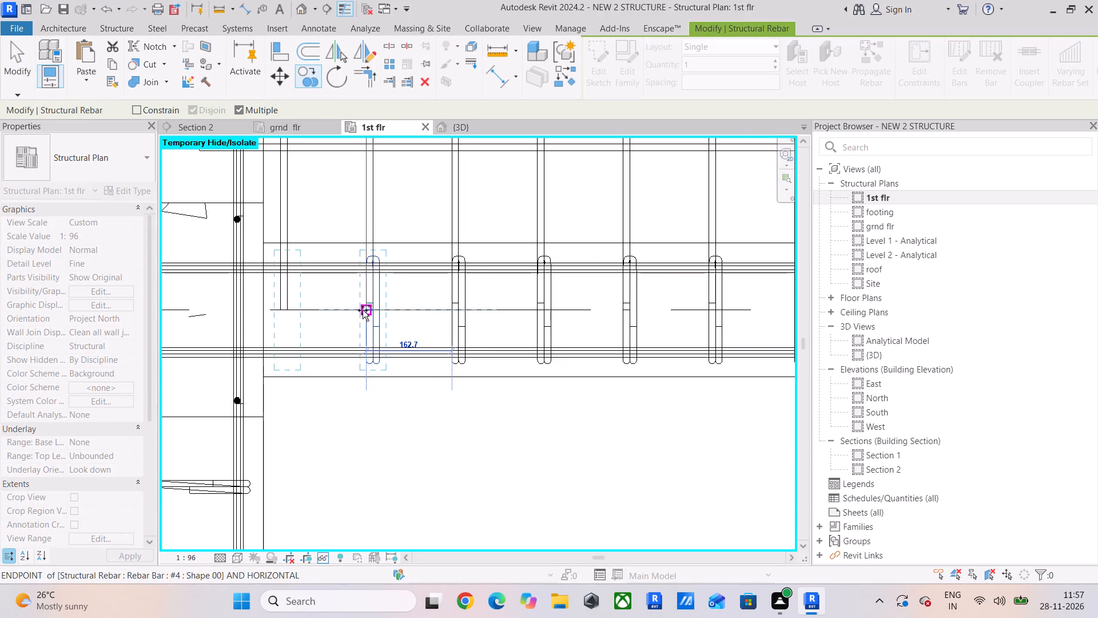
{"action": "left_click", "coordinate": [364, 311]}
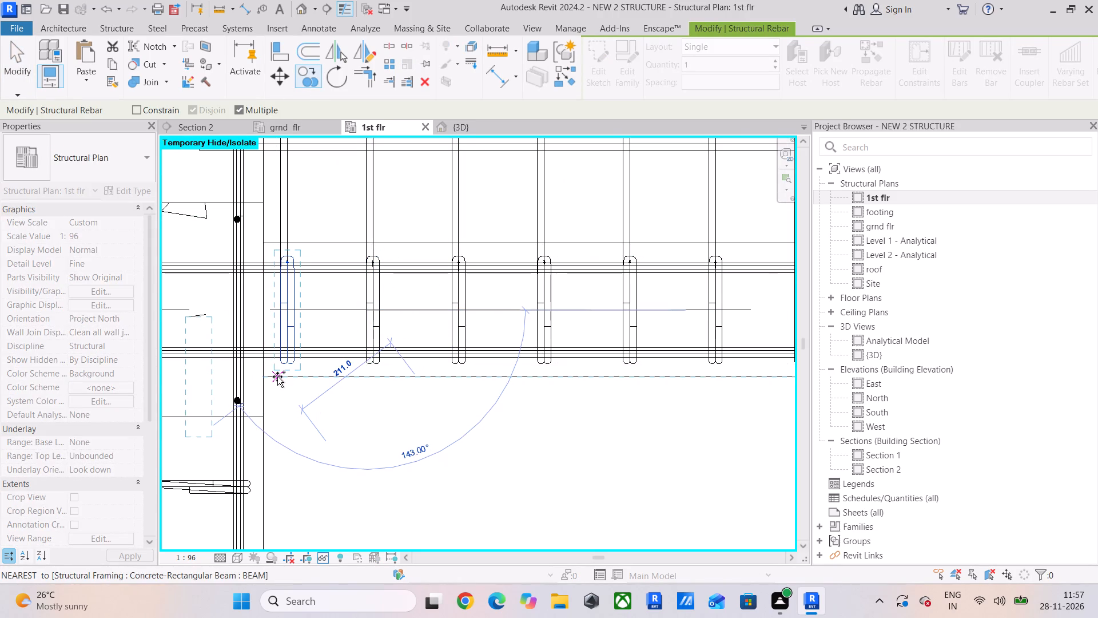
{"action": "key", "text": "Escape"}
{"action": "scroll", "coordinate": [367, 415], "scroll_direction": "down", "scroll_amount": 3}
{"action": "middle_click_drag", "start_coordinate": [377, 411], "coordinate": [376, 441]}
{"action": "key", "text": "Escape"}
Copy the ground floor slab bars of both directions in the eastern bay north of grid 2 and paste them aligned to 1st flr.
{"action": "scroll", "coordinate": [388, 434], "scroll_direction": "down", "scroll_amount": 6}
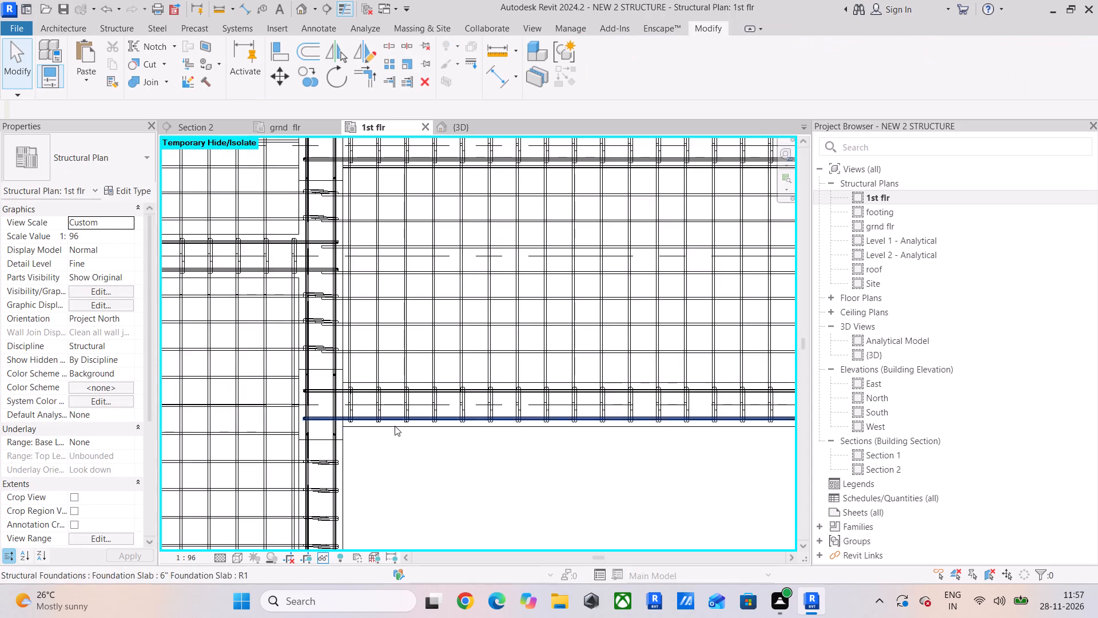
{"action": "scroll", "coordinate": [395, 426], "scroll_direction": "down", "scroll_amount": 3}
{"action": "middle_click_drag", "start_coordinate": [397, 422], "coordinate": [391, 468]}
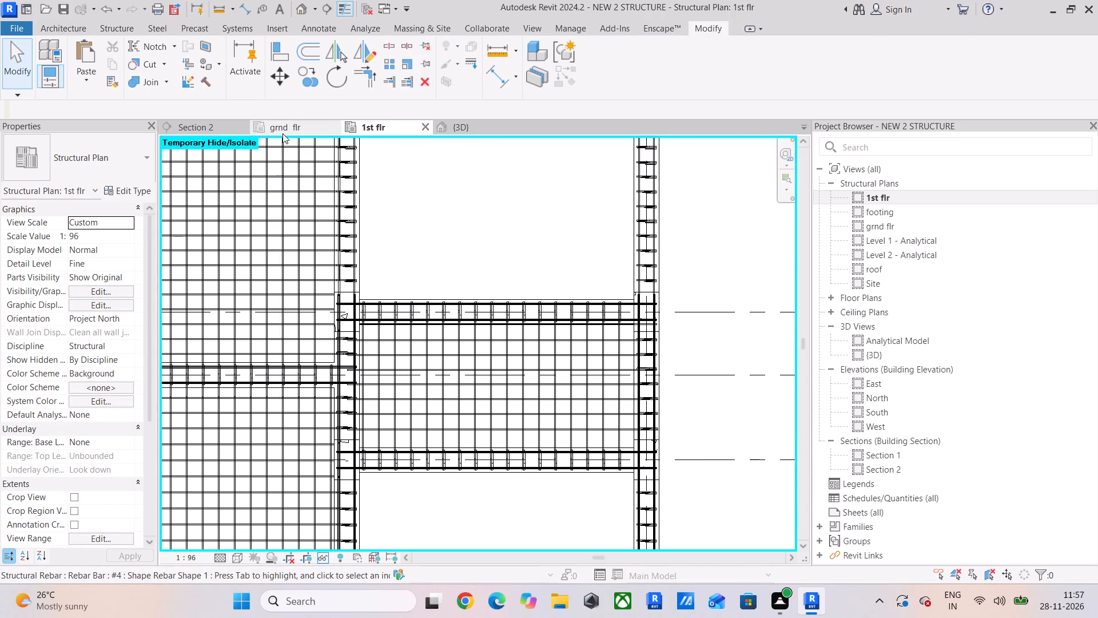
{"action": "left_click", "coordinate": [283, 133]}
{"action": "middle_click_drag", "start_coordinate": [542, 351], "coordinate": [506, 525]}
{"action": "scroll", "coordinate": [523, 399], "scroll_direction": "up", "scroll_amount": 4}
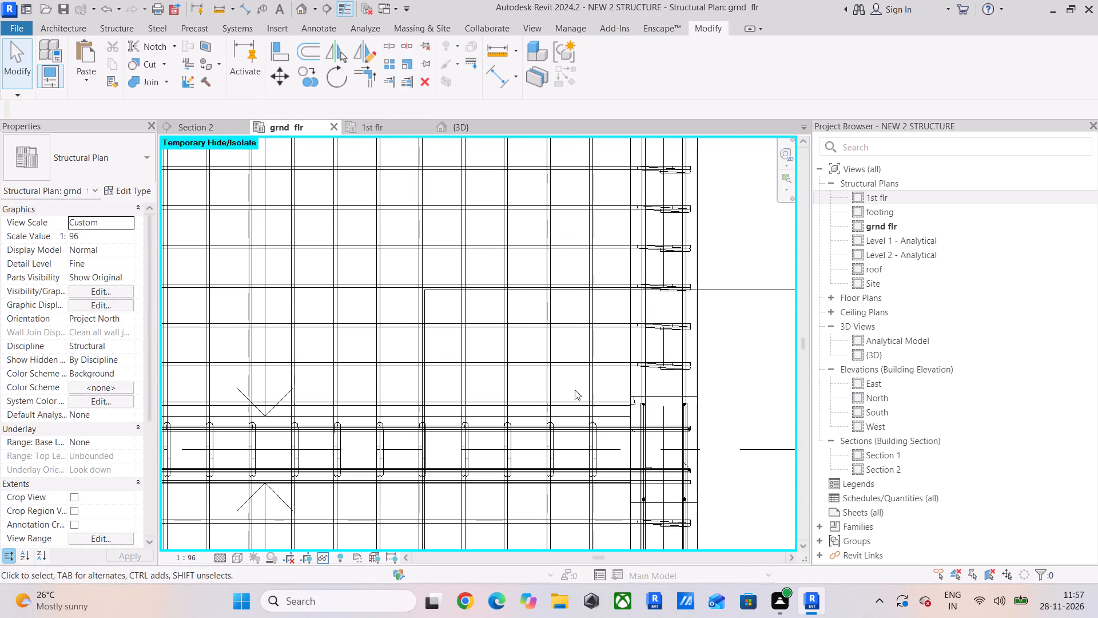
{"action": "left_click_drag", "start_coordinate": [607, 381], "coordinate": [361, 386], "text": "ctrl"}
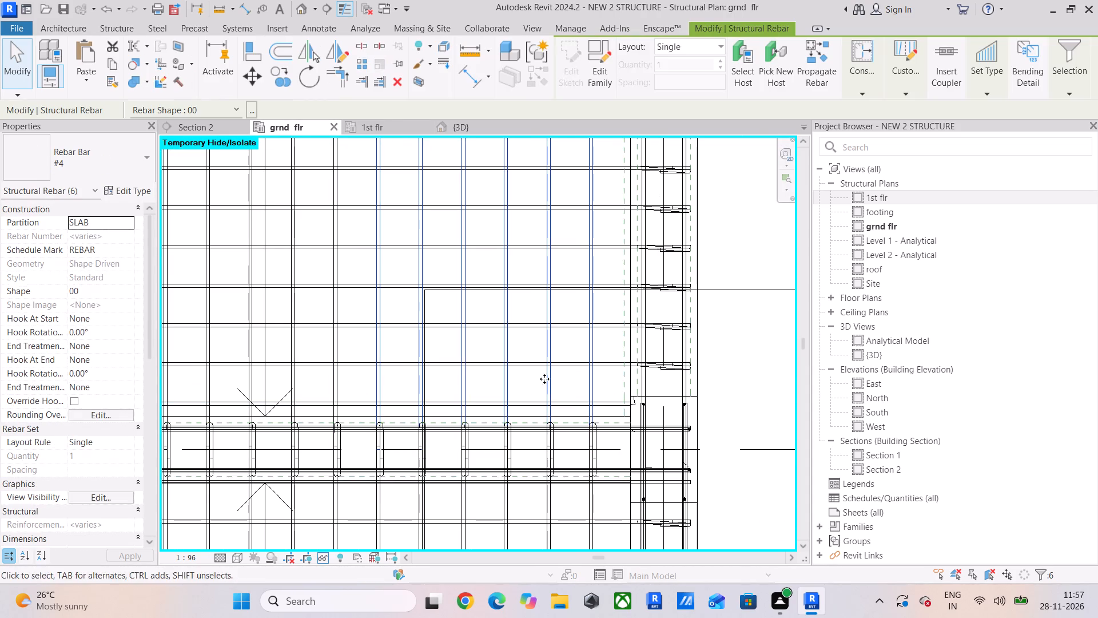
{"action": "left_click_drag", "start_coordinate": [360, 381], "coordinate": [283, 370], "text": "ctrl"}
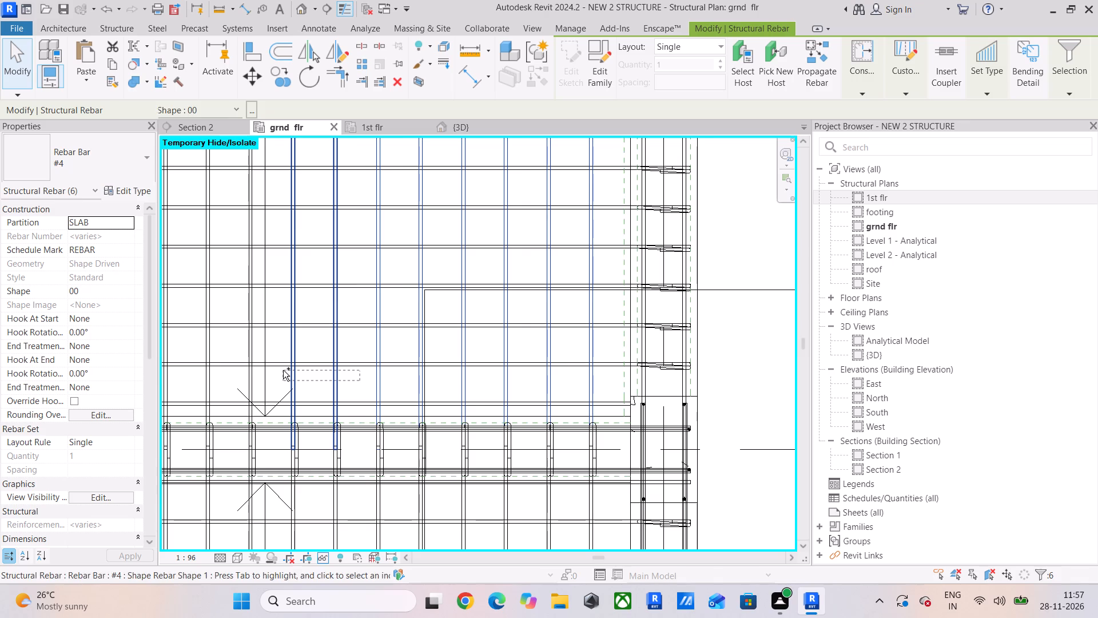
{"action": "middle_click_drag", "start_coordinate": [285, 370], "coordinate": [482, 372]}
{"action": "left_click", "coordinate": [447, 374], "text": "ctrl"}
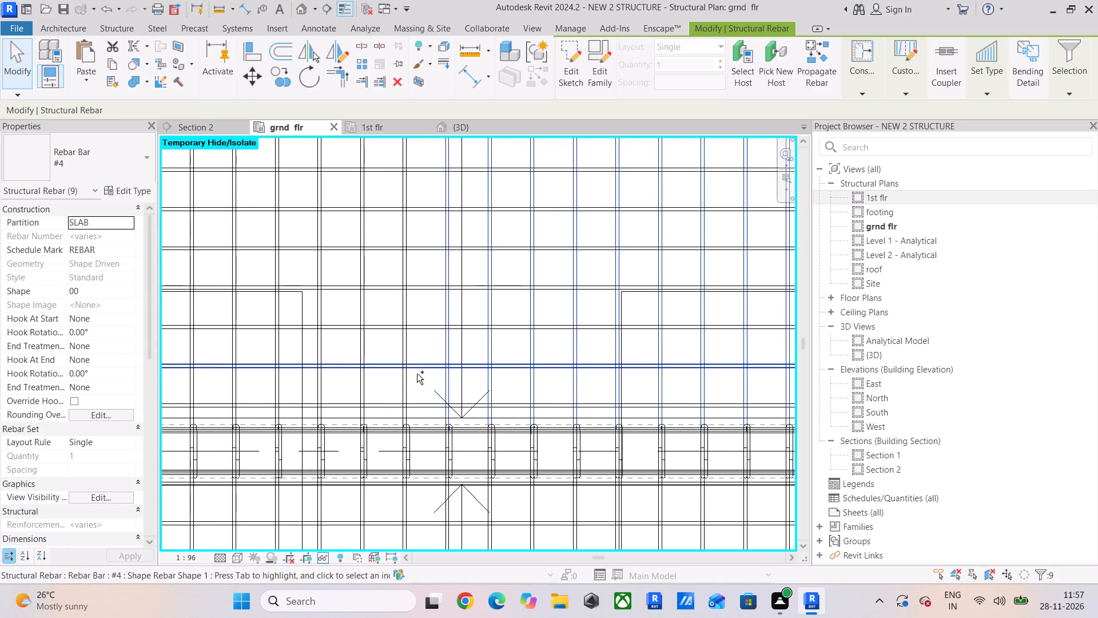
{"action": "left_click_drag", "start_coordinate": [416, 381], "coordinate": [183, 383], "text": "ctrl"}
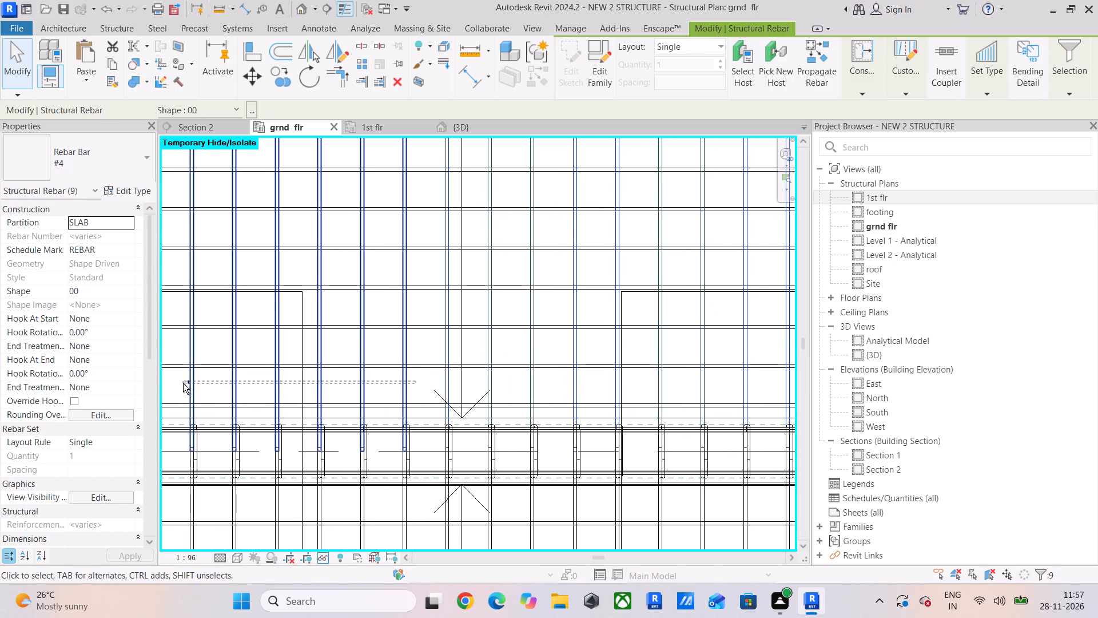
{"action": "middle_click_drag", "start_coordinate": [186, 383], "coordinate": [415, 398]}
{"action": "left_click_drag", "start_coordinate": [394, 397], "coordinate": [371, 397], "text": "ctrl"}
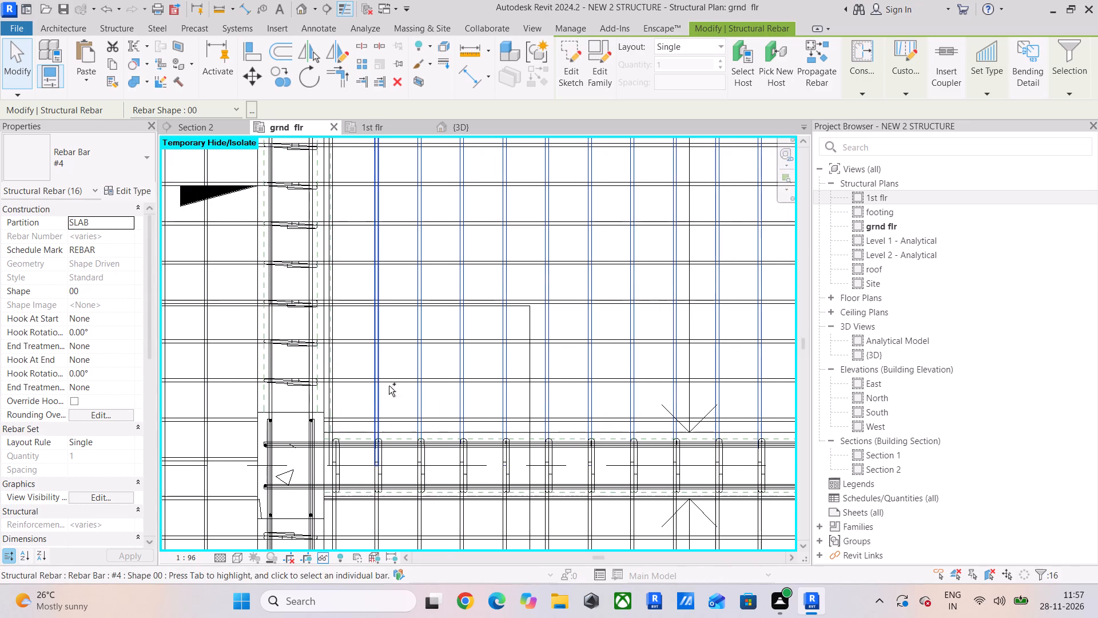
{"action": "left_click_drag", "start_coordinate": [395, 404], "coordinate": [387, 149], "text": "ctrl"}
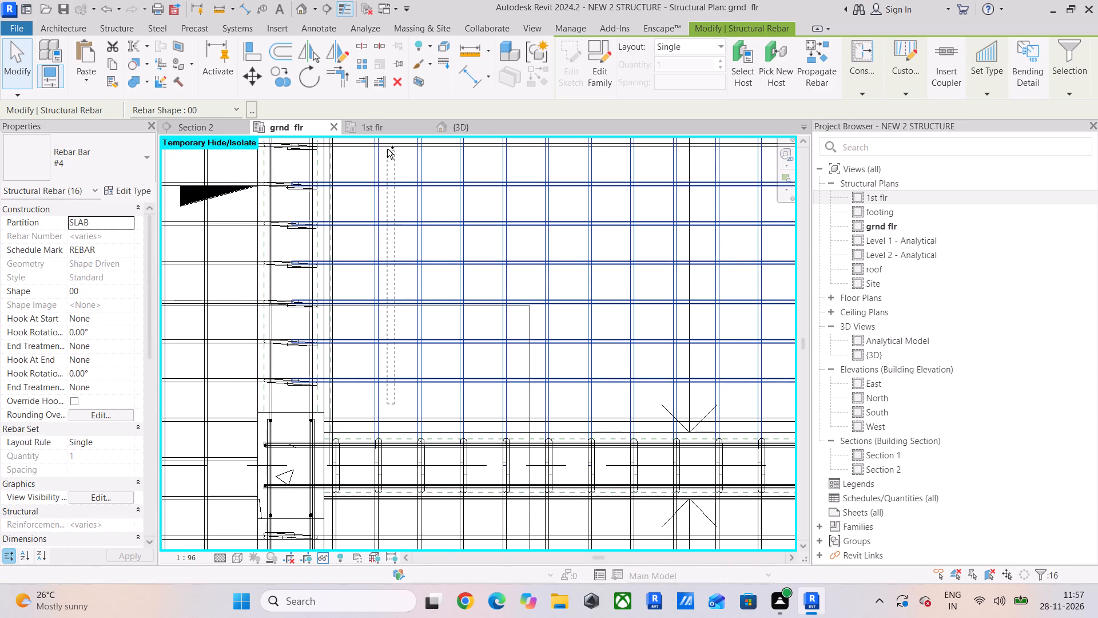
{"action": "left_click_drag", "start_coordinate": [387, 149], "coordinate": [387, 146], "text": "ctrl"}
{"action": "middle_click_drag", "start_coordinate": [398, 179], "coordinate": [398, 431]}
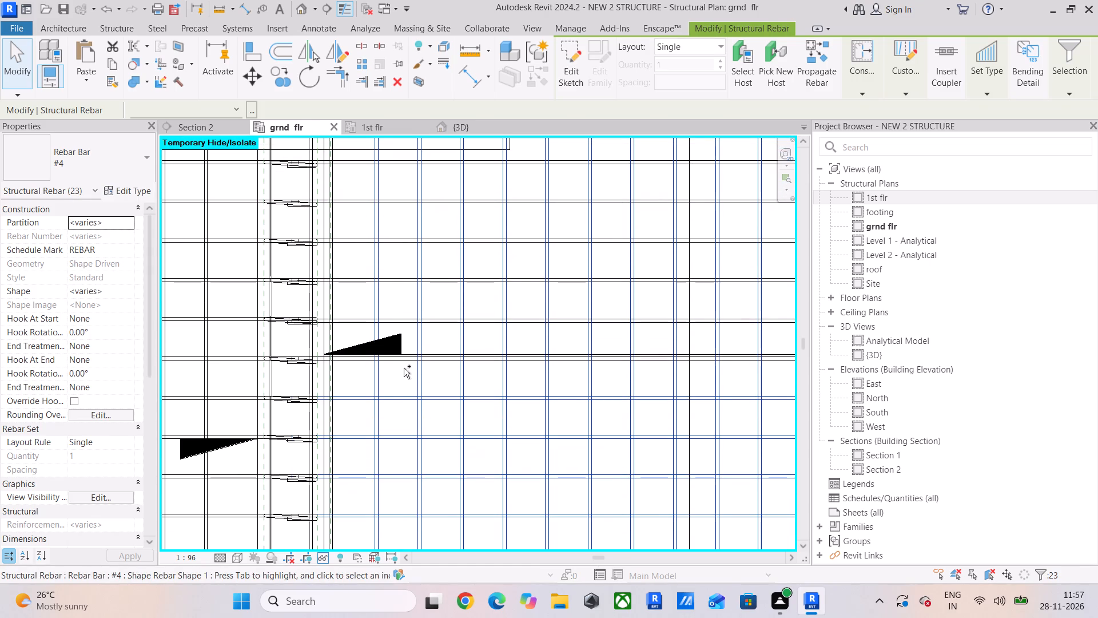
{"action": "left_click", "coordinate": [404, 363], "text": "ctrl"}
{"action": "left_click", "coordinate": [403, 326], "text": "ctrl"}
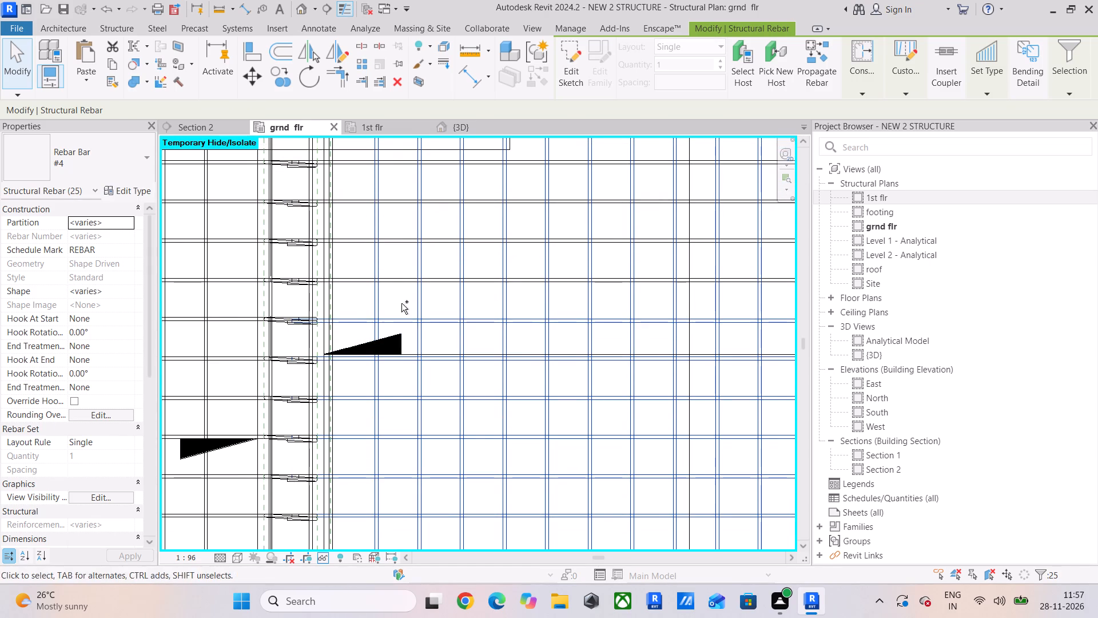
{"action": "middle_click_drag", "start_coordinate": [401, 303], "coordinate": [438, 411]}
{"action": "left_click_drag", "start_coordinate": [433, 399], "coordinate": [423, 165], "text": "ctrl"}
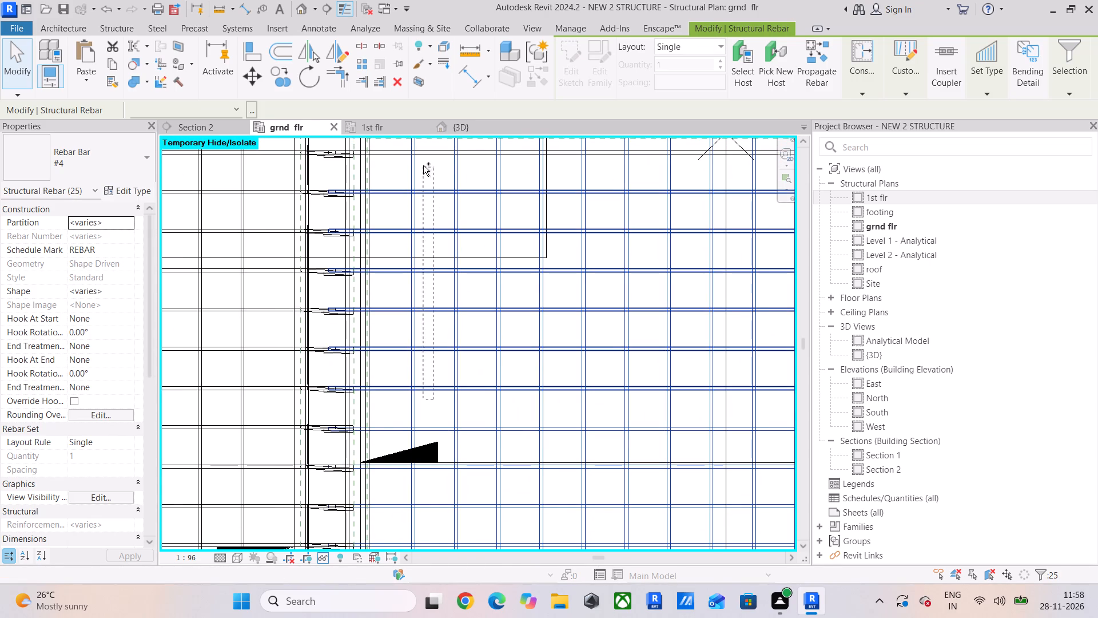
{"action": "left_click_drag", "start_coordinate": [423, 165], "coordinate": [423, 152], "text": "ctrl"}
{"action": "middle_click_drag", "start_coordinate": [444, 231], "coordinate": [437, 297]}
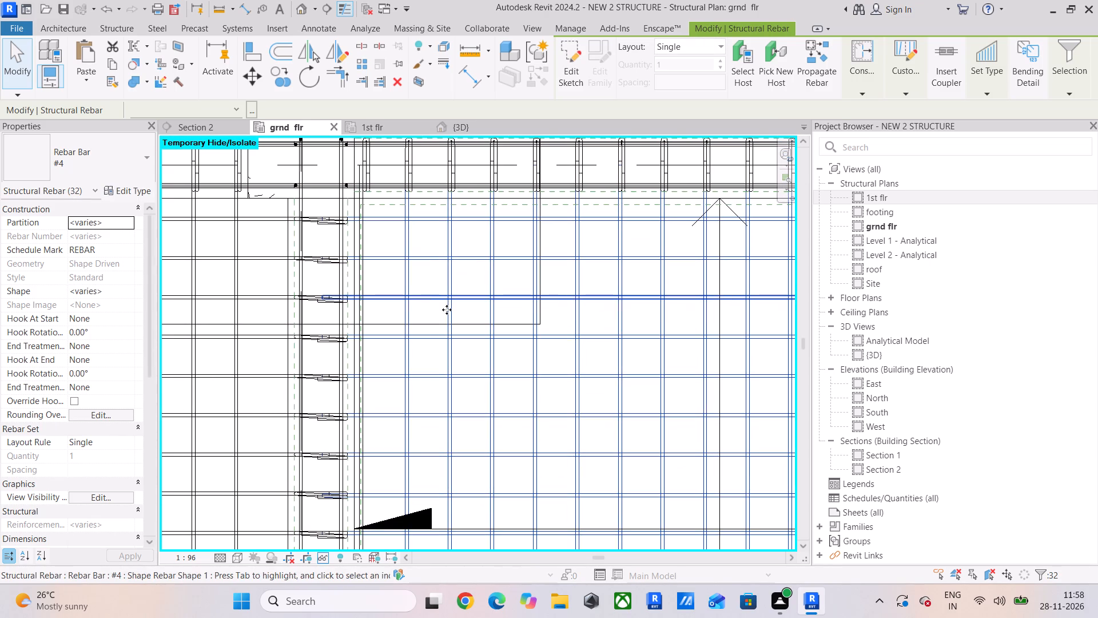
{"action": "double_click", "coordinate": [109, 64]}
{"action": "left_click", "coordinate": [94, 72]}
{"action": "left_click", "coordinate": [104, 122]}
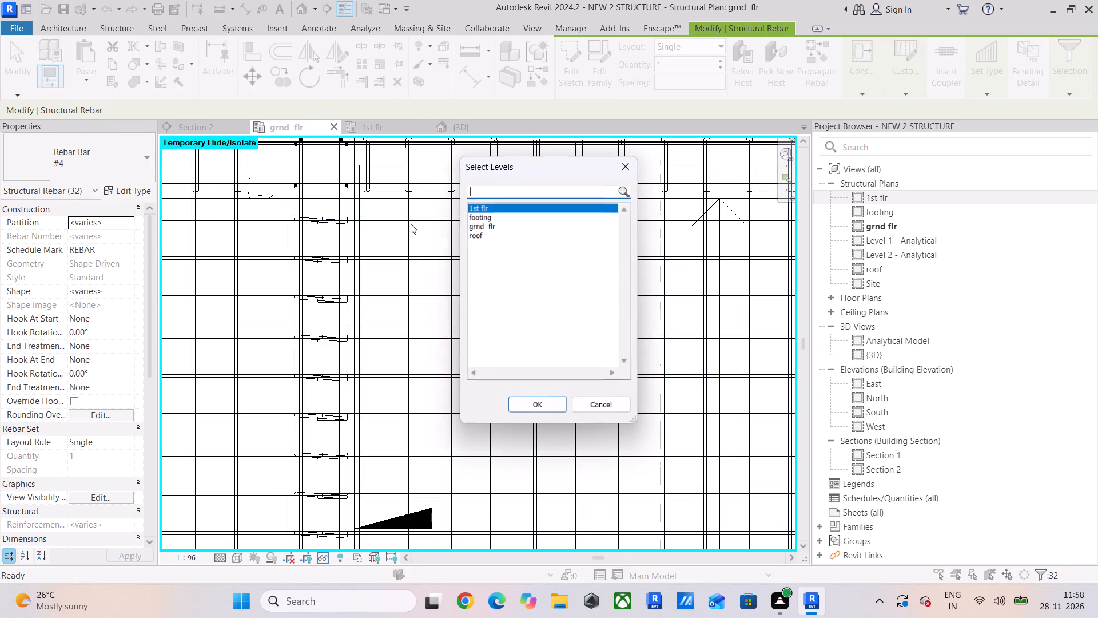
{"action": "left_click", "coordinate": [536, 409]}
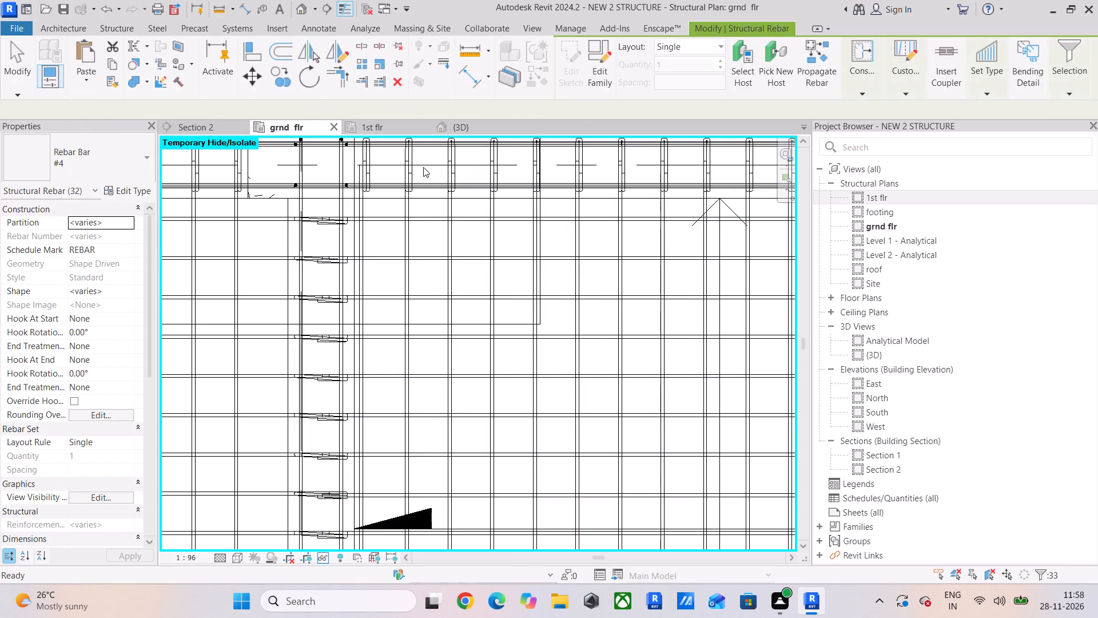
Examine the pasted slab bars in the 1st flr plan around the grid 2 beam and its column in the eastern bay.
{"action": "left_click", "coordinate": [394, 128]}
{"action": "scroll", "coordinate": [402, 252], "scroll_direction": "down", "scroll_amount": 3}
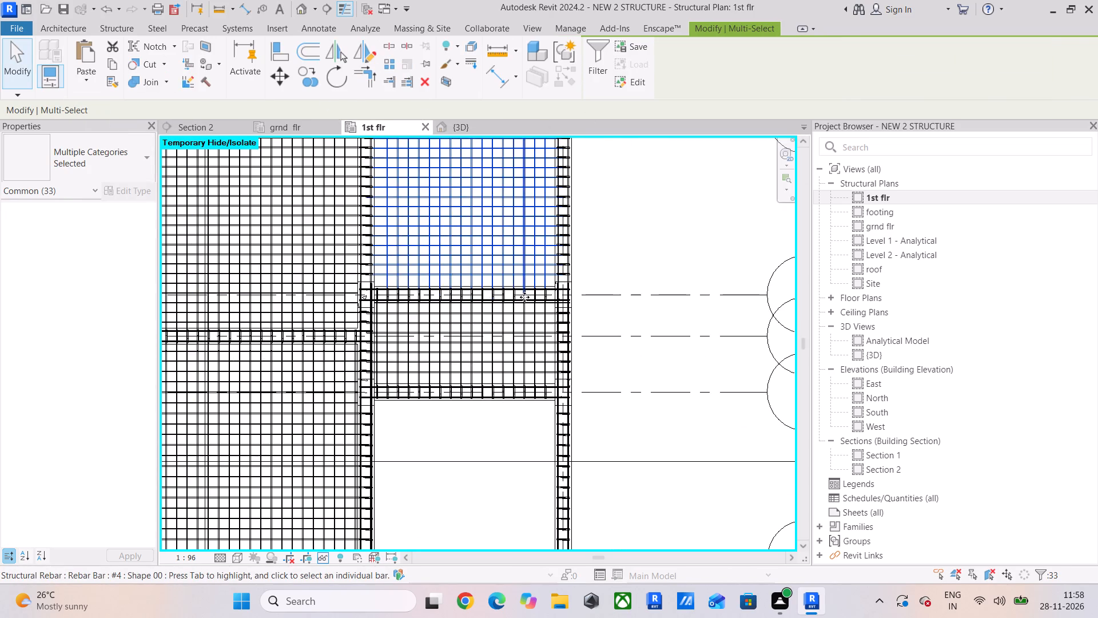
{"action": "scroll", "coordinate": [523, 291], "scroll_direction": "up", "scroll_amount": 5}
{"action": "scroll", "coordinate": [263, 298], "scroll_direction": "up", "scroll_amount": 4}
{"action": "key", "text": "Escape"}
{"action": "scroll", "coordinate": [230, 200], "scroll_direction": "up", "scroll_amount": 5}
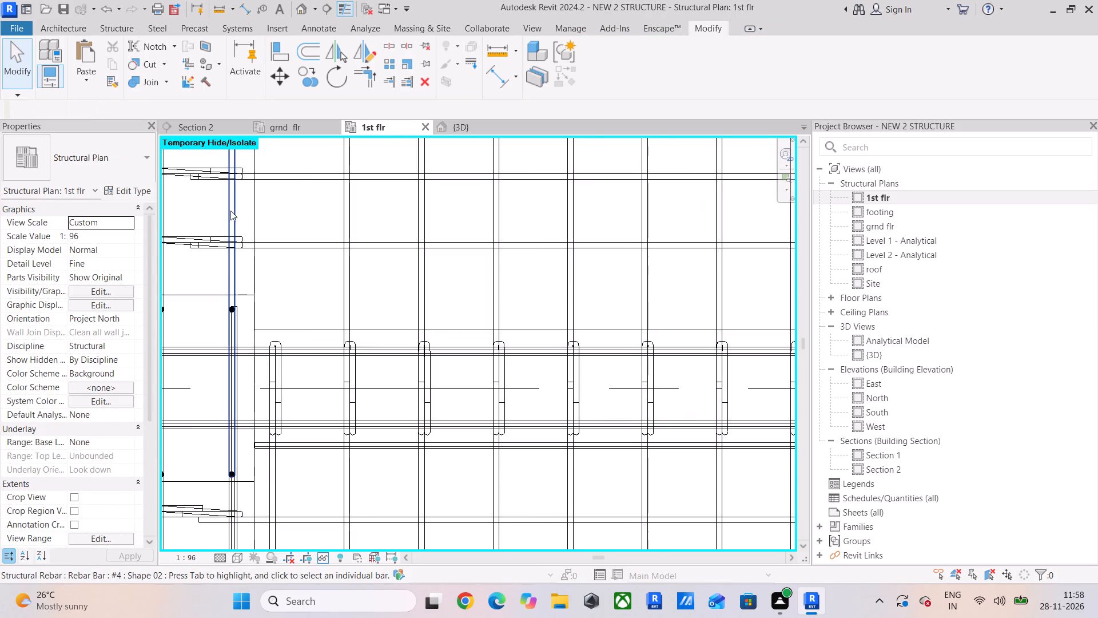
{"action": "scroll", "coordinate": [232, 236], "scroll_direction": "up", "scroll_amount": 5}
{"action": "scroll", "coordinate": [232, 237], "scroll_direction": "down", "scroll_amount": 10}
{"action": "middle_click_drag", "start_coordinate": [262, 261], "coordinate": [524, 348]}
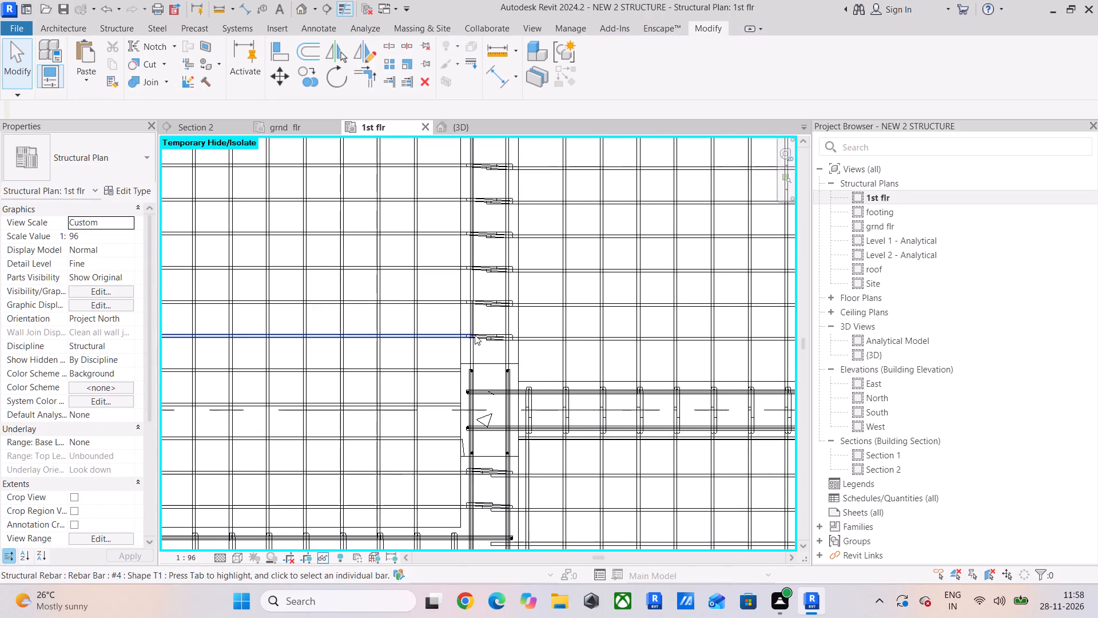
{"action": "scroll", "coordinate": [473, 336], "scroll_direction": "up", "scroll_amount": 5}
{"action": "scroll", "coordinate": [391, 338], "scroll_direction": "down", "scroll_amount": 6}
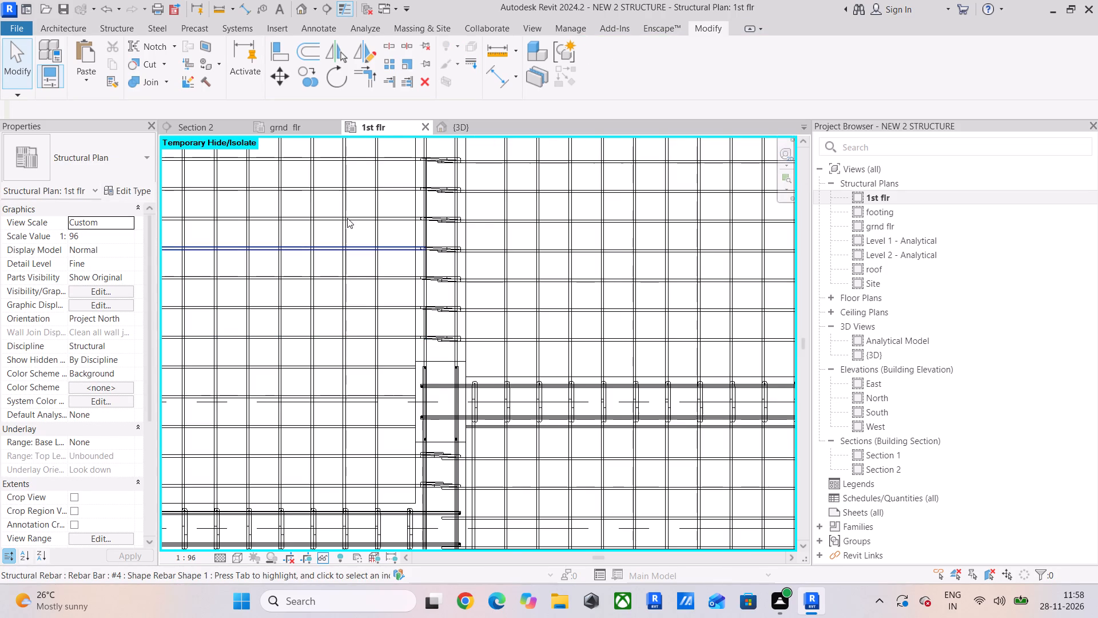
Copy the ground floor slab bars of both directions in the eastern grid 4–6 bay, excluding the grid line, and paste them aligned to 1st flr.
{"action": "left_click", "coordinate": [287, 124]}
{"action": "scroll", "coordinate": [478, 391], "scroll_direction": "down", "scroll_amount": 10}
{"action": "middle_click_drag", "start_coordinate": [498, 386], "coordinate": [407, 172]}
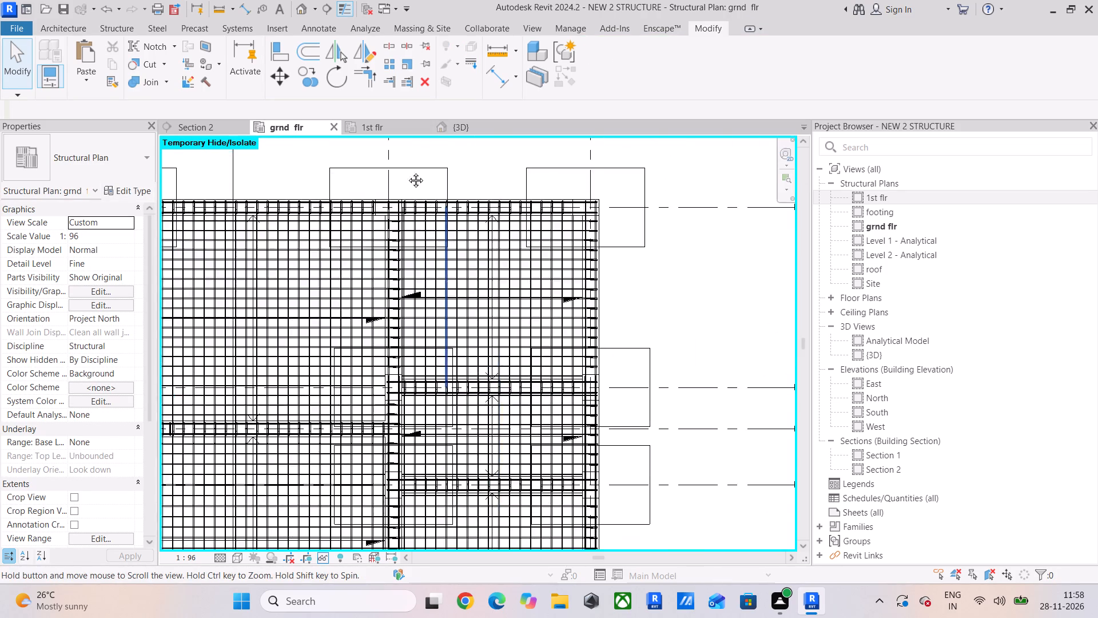
{"action": "middle_click_drag", "start_coordinate": [407, 172], "coordinate": [389, 141]}
{"action": "scroll", "coordinate": [371, 310], "scroll_direction": "down", "scroll_amount": 4}
{"action": "middle_click_drag", "start_coordinate": [371, 315], "coordinate": [403, 171]}
{"action": "scroll", "coordinate": [432, 324], "scroll_direction": "up", "scroll_amount": 16}
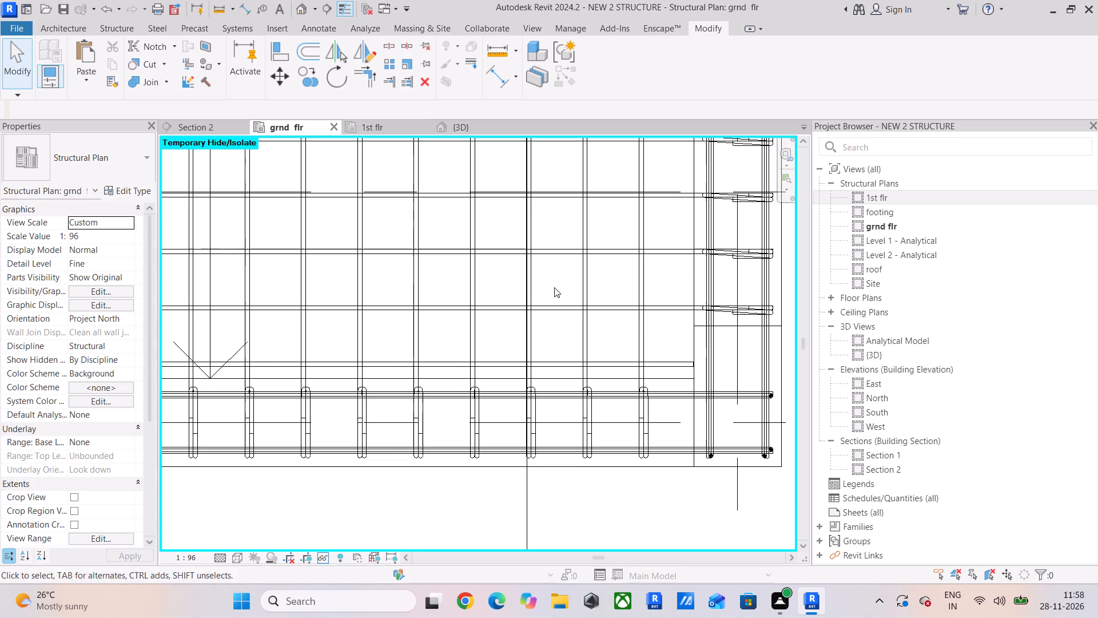
{"action": "left_click_drag", "start_coordinate": [663, 332], "coordinate": [238, 322], "text": "ctrl"}
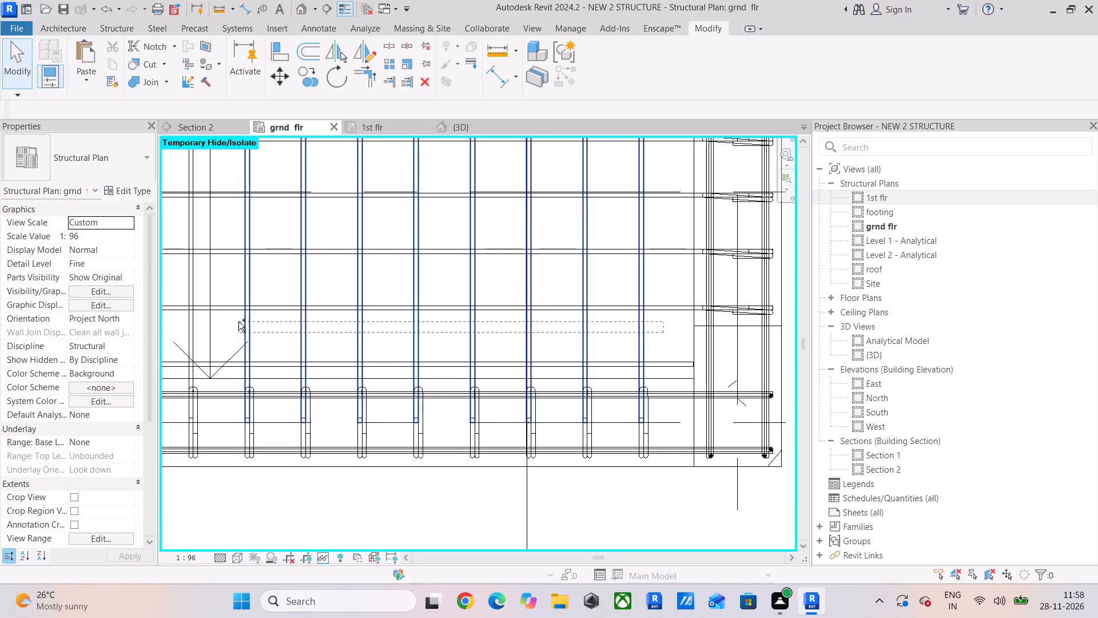
{"action": "left_click_drag", "start_coordinate": [238, 322], "coordinate": [238, 322], "text": "ctrl"}
{"action": "left_click", "coordinate": [665, 366], "text": "ctrl"}
{"action": "left_click_drag", "start_coordinate": [663, 346], "coordinate": [653, 146], "text": "ctrl"}
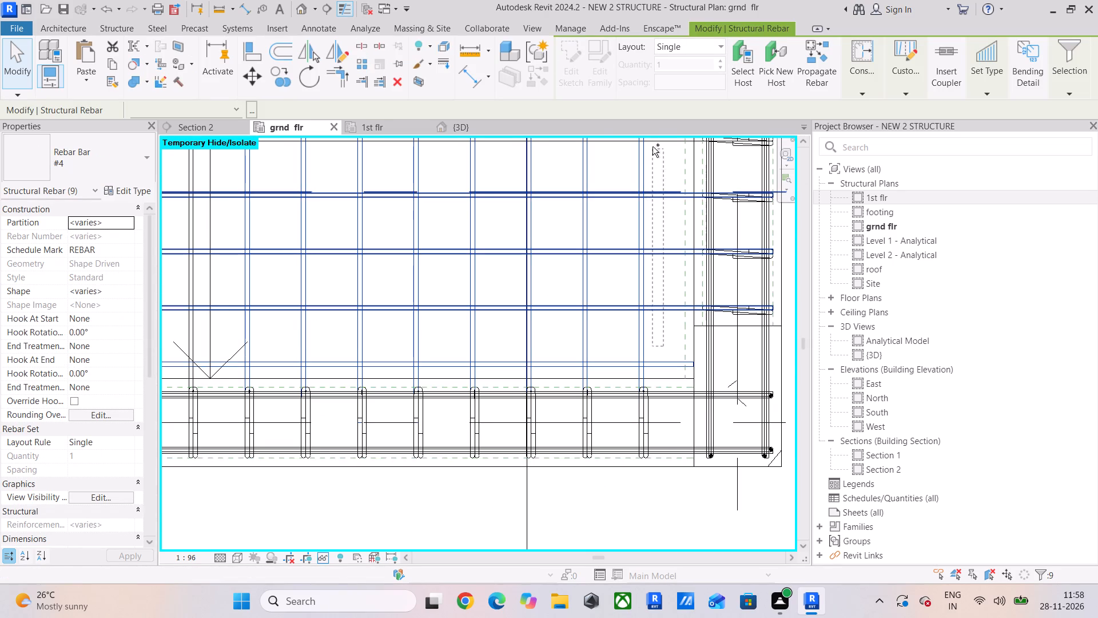
{"action": "left_click_drag", "start_coordinate": [653, 146], "coordinate": [652, 137], "text": "ctrl"}
{"action": "middle_click_drag", "start_coordinate": [488, 294], "coordinate": [932, 287]}
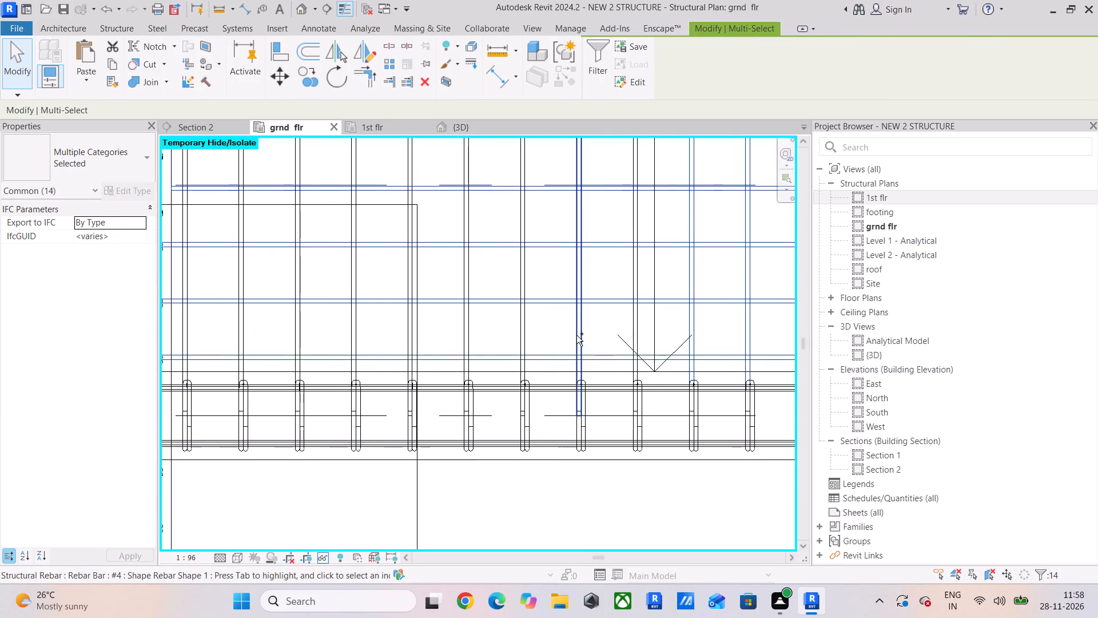
{"action": "left_click", "coordinate": [577, 334], "text": "ctrl"}
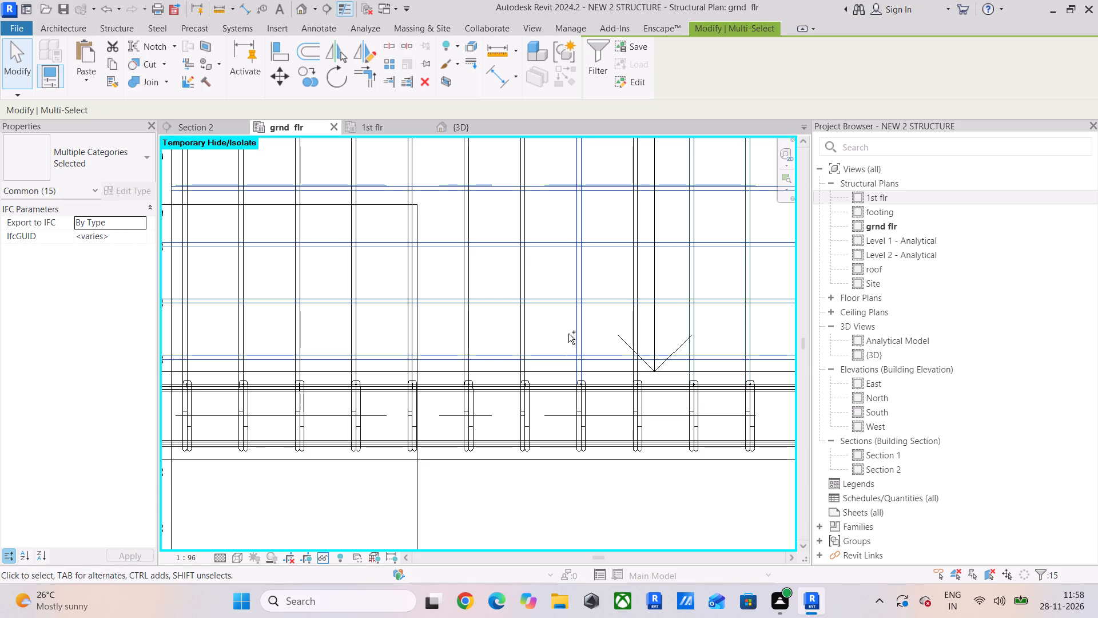
{"action": "left_click_drag", "start_coordinate": [554, 329], "coordinate": [184, 331], "text": "ctrl"}
{"action": "middle_click_drag", "start_coordinate": [226, 331], "coordinate": [231, 333]}
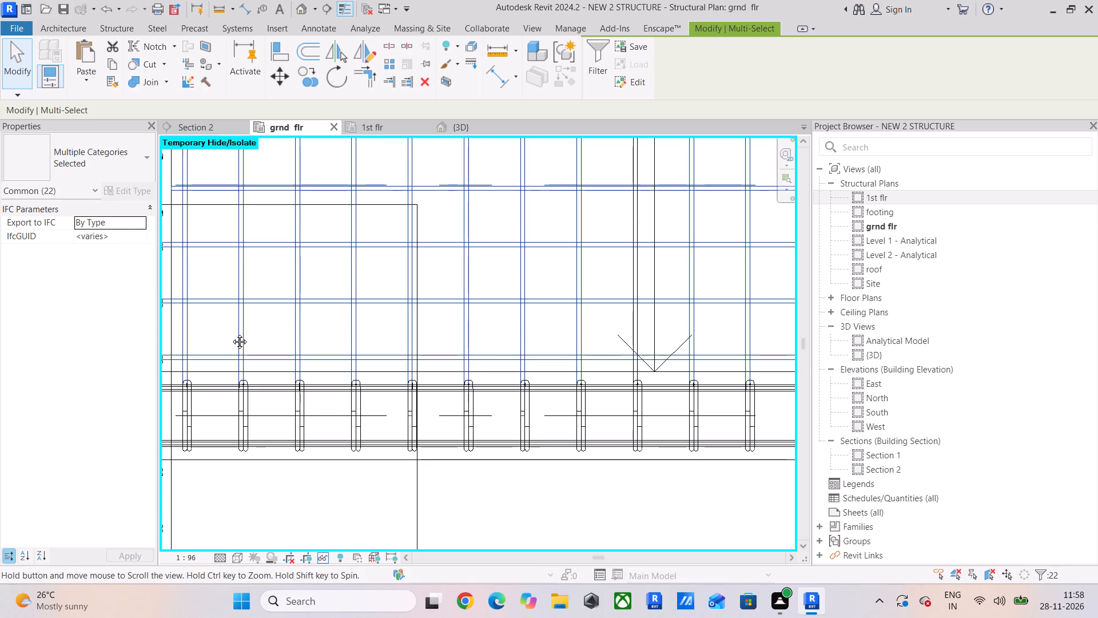
{"action": "middle_click_drag", "start_coordinate": [231, 333], "coordinate": [407, 409]}
{"action": "scroll", "coordinate": [416, 403], "scroll_direction": "down", "scroll_amount": 4}
{"action": "middle_click_drag", "start_coordinate": [453, 390], "coordinate": [427, 526]}
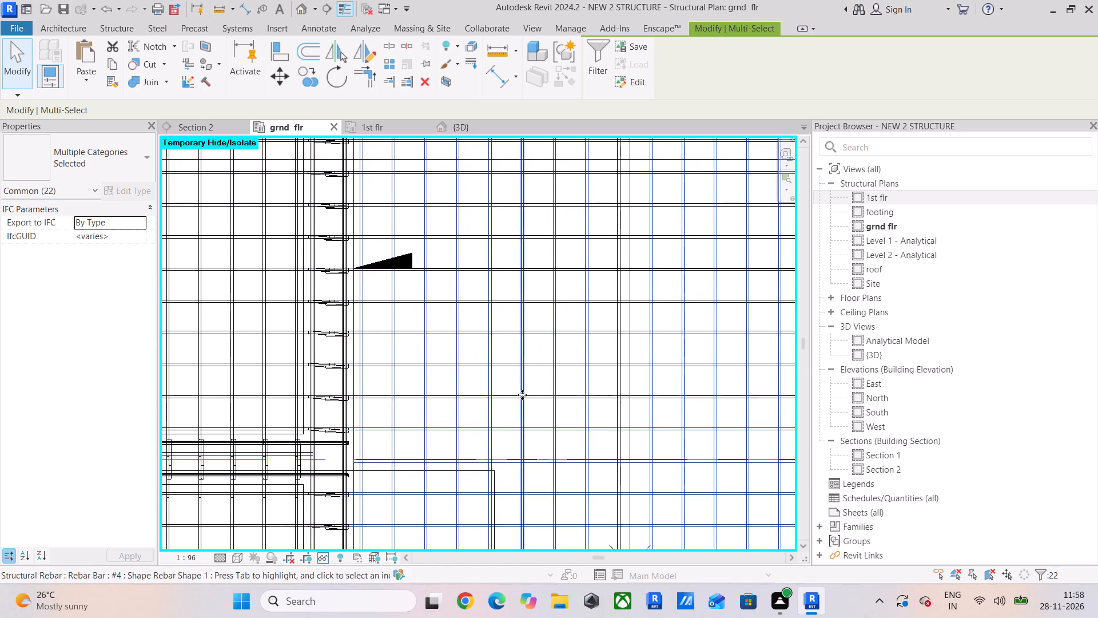
{"action": "left_click", "coordinate": [503, 395], "text": "ctrl"}
{"action": "left_click_drag", "start_coordinate": [505, 379], "coordinate": [506, 285], "text": "ctrl"}
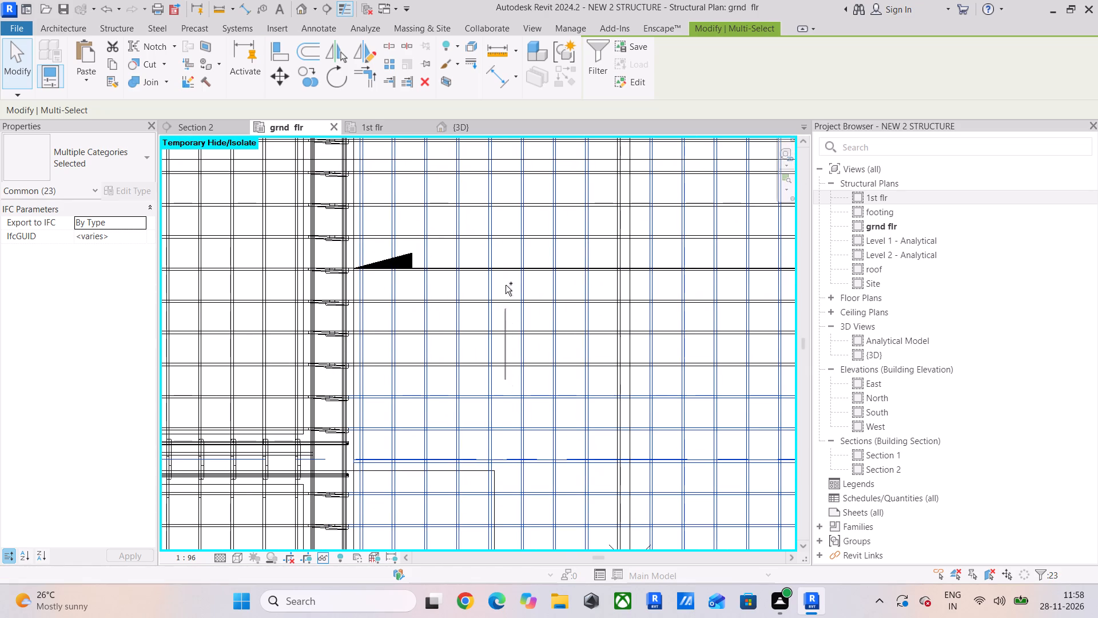
{"action": "left_click_drag", "start_coordinate": [506, 285], "coordinate": [496, 170], "text": "ctrl"}
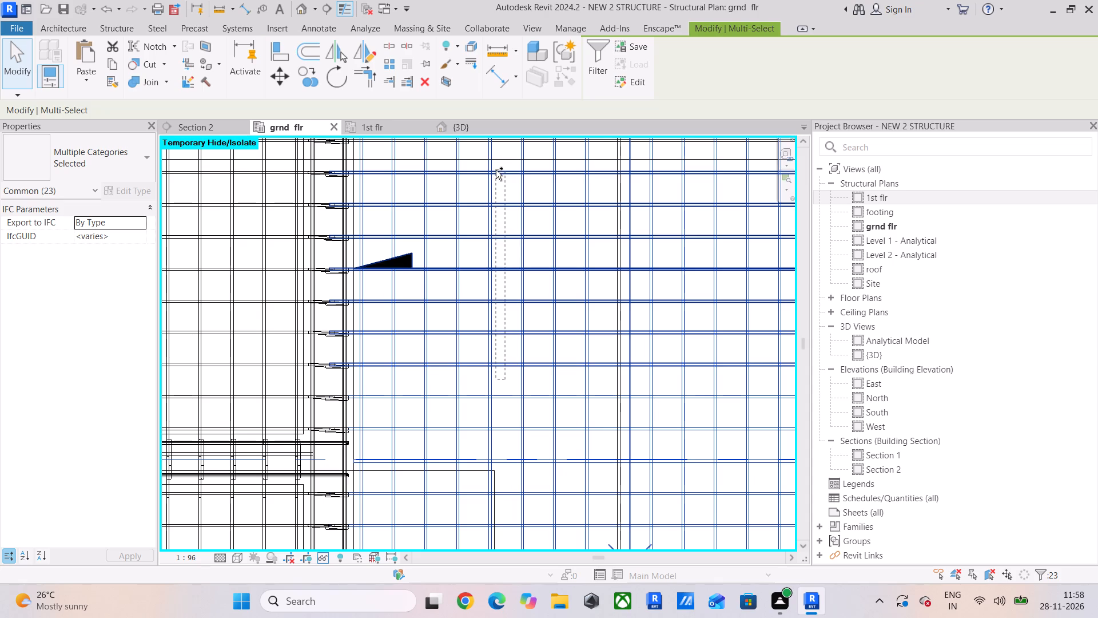
{"action": "left_click_drag", "start_coordinate": [496, 170], "coordinate": [496, 171], "text": "ctrl"}
{"action": "middle_click_drag", "start_coordinate": [515, 249], "coordinate": [501, 399]}
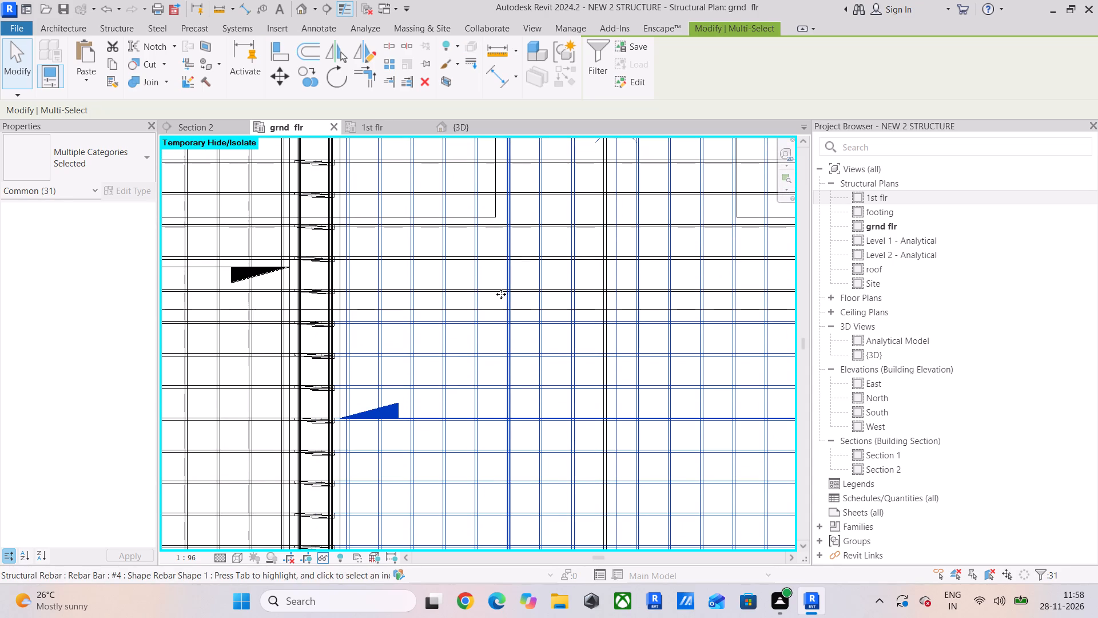
{"action": "left_click", "coordinate": [497, 293], "text": "ctrl"}
{"action": "left_click_drag", "start_coordinate": [495, 267], "coordinate": [488, 179], "text": "ctrl"}
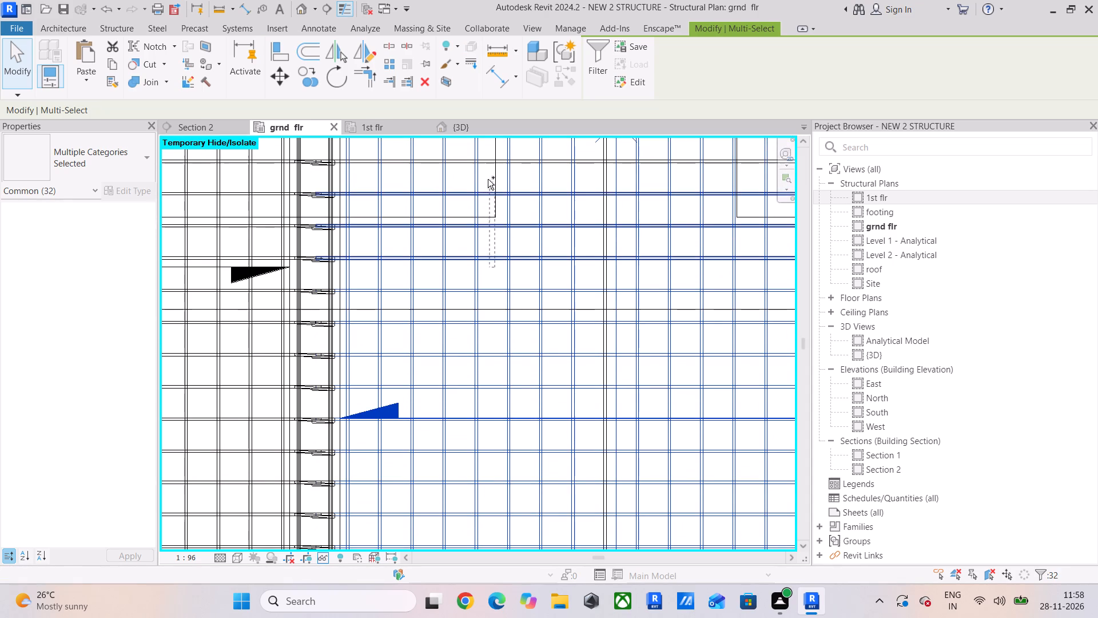
{"action": "left_click_drag", "start_coordinate": [488, 179], "coordinate": [485, 153], "text": "ctrl"}
{"action": "middle_click_drag", "start_coordinate": [502, 227], "coordinate": [502, 497]}
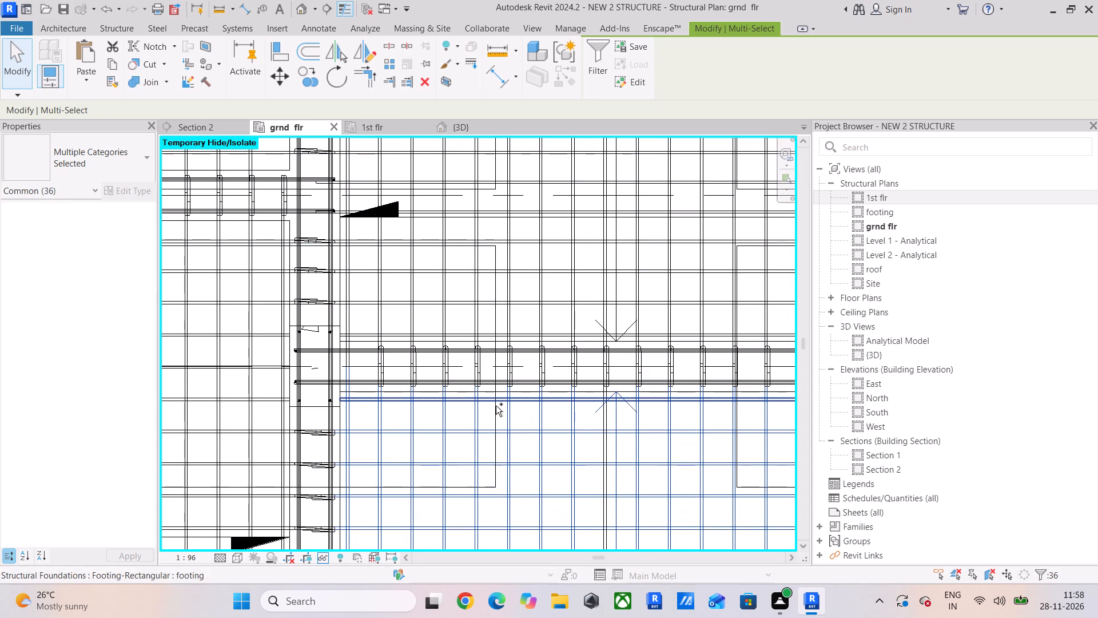
{"action": "left_click", "coordinate": [496, 406], "text": "ctrl"}
{"action": "scroll", "coordinate": [496, 406], "scroll_direction": "down", "scroll_amount": 5}
{"action": "middle_click_drag", "start_coordinate": [507, 409], "coordinate": [525, 304]}
{"action": "scroll", "coordinate": [493, 457], "scroll_direction": "up", "scroll_amount": 5}
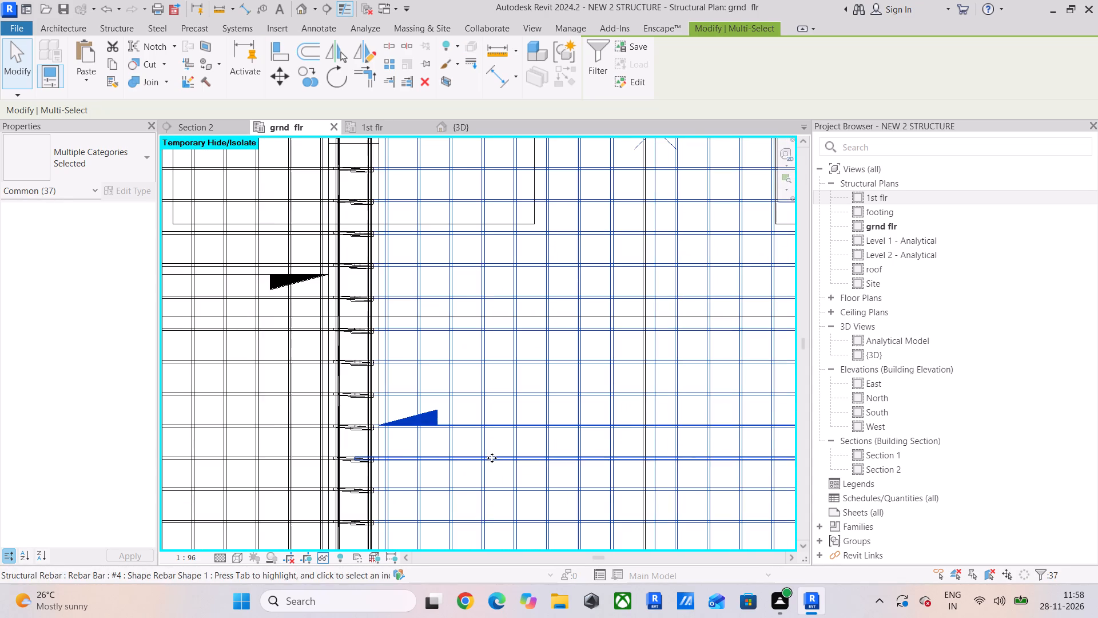
{"action": "scroll", "coordinate": [459, 434], "scroll_direction": "up", "scroll_amount": 4}
{"action": "left_click", "coordinate": [464, 415], "text": "shift"}
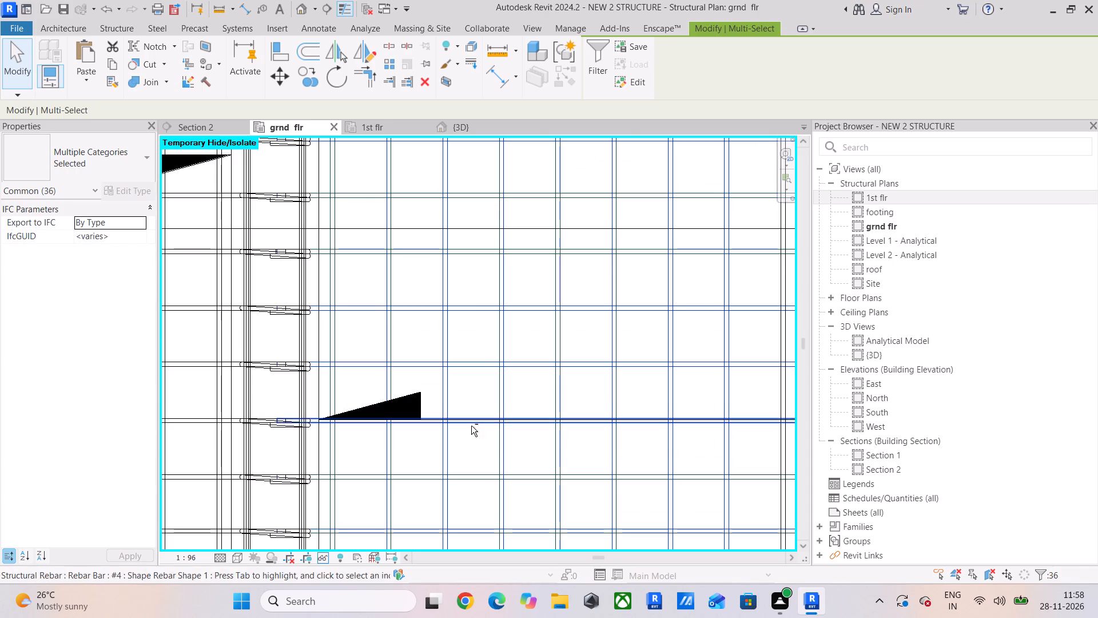
{"action": "scroll", "coordinate": [404, 458], "scroll_direction": "down", "scroll_amount": 8}
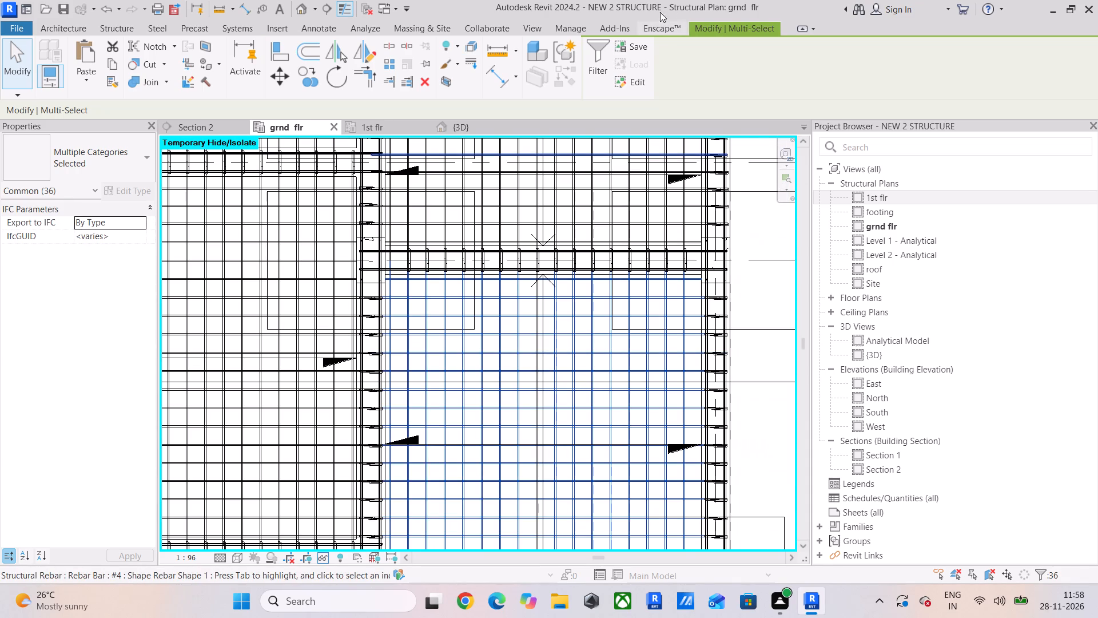
{"action": "left_click", "coordinate": [595, 67]}
{"action": "left_click", "coordinate": [429, 203]}
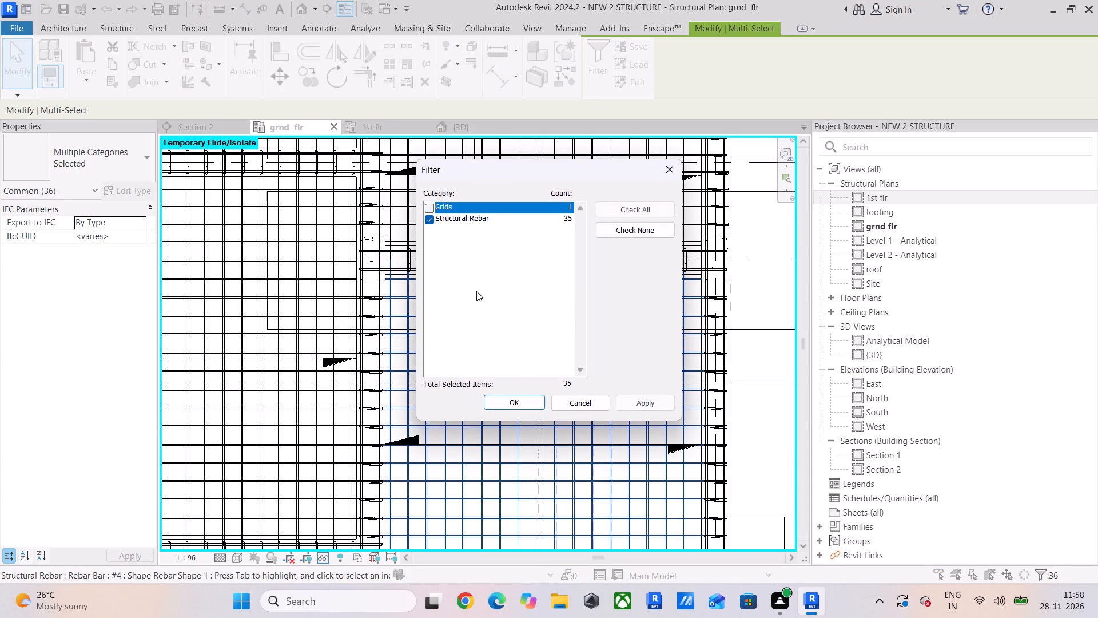
{"action": "left_click", "coordinate": [518, 405]}
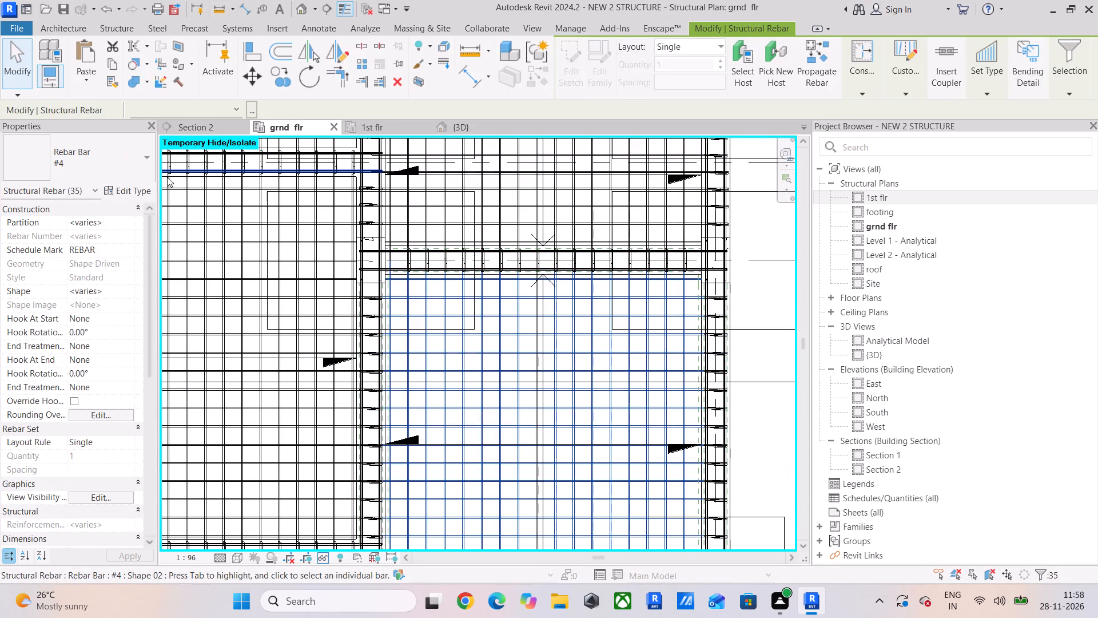
{"action": "triple_click", "coordinate": [109, 65]}
{"action": "left_click", "coordinate": [92, 75]}
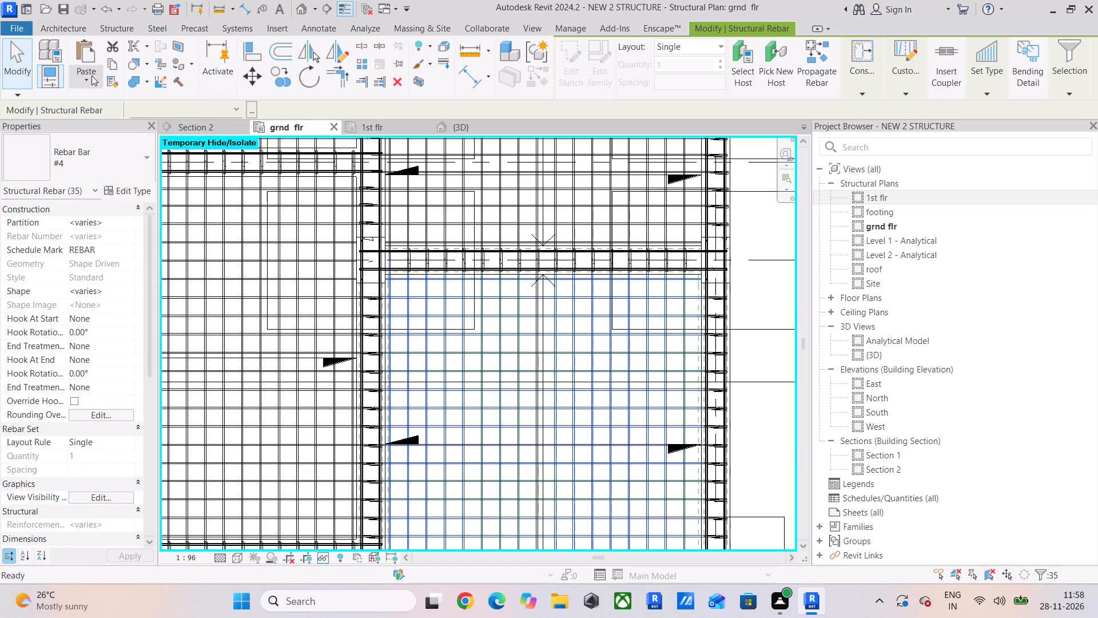
{"action": "left_click", "coordinate": [113, 125]}
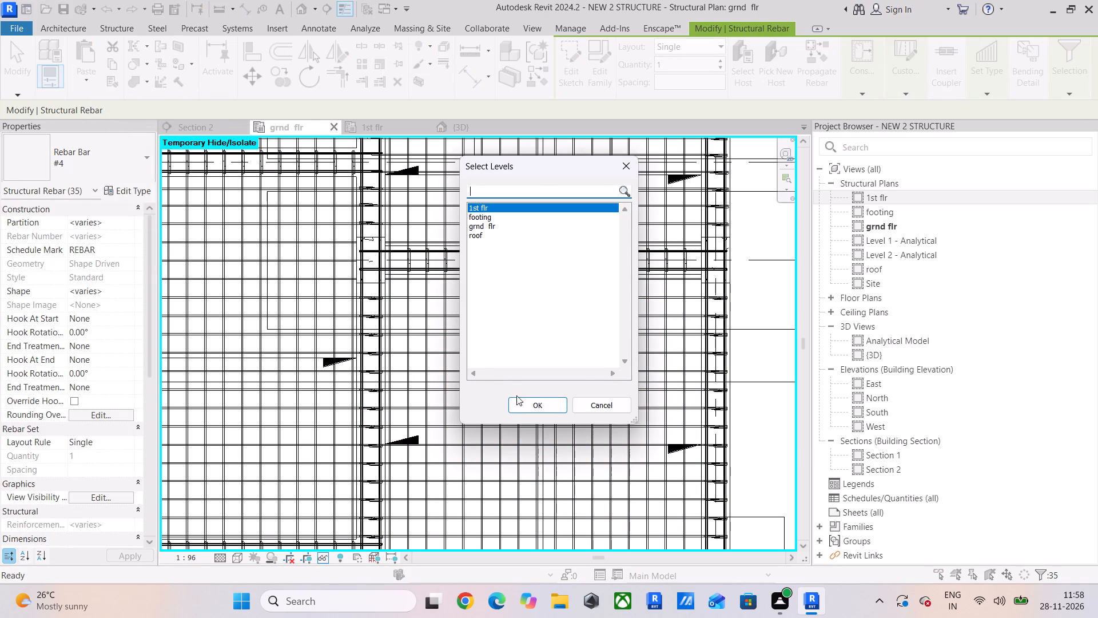
{"action": "left_click", "coordinate": [516, 402]}
{"action": "middle_click_drag", "start_coordinate": [515, 423], "coordinate": [470, 377]}
Copy the missed north–south slab bar beside the span symbol in the ground floor's eastern grid 4–6 bay and paste it aligned to 1st flr.
{"action": "left_click", "coordinate": [381, 126]}
{"action": "scroll", "coordinate": [416, 300], "scroll_direction": "down", "scroll_amount": 6}
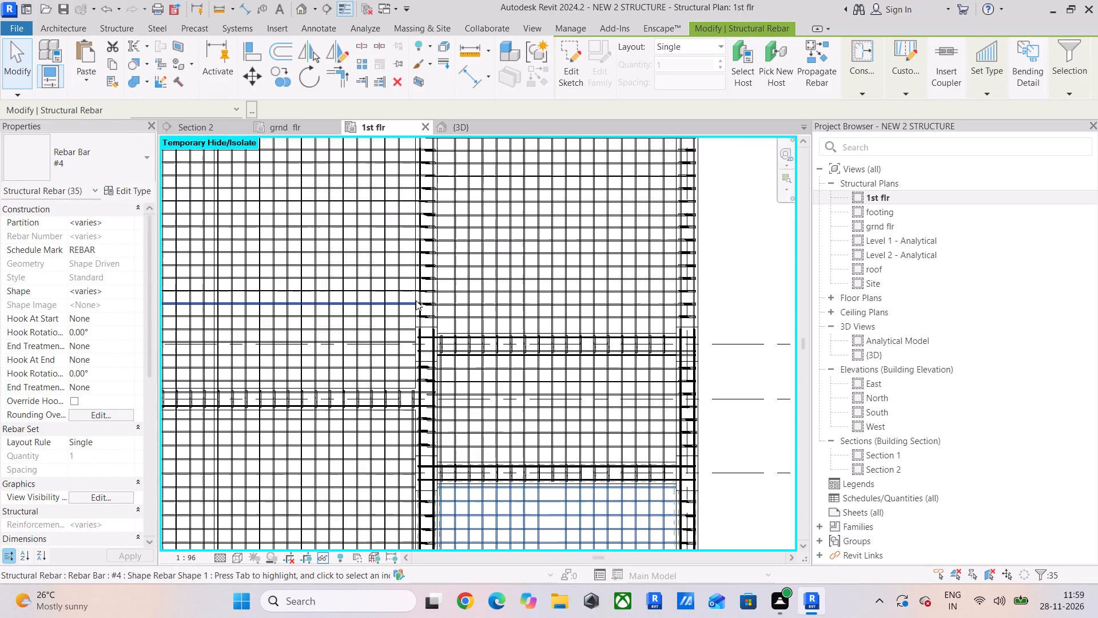
{"action": "scroll", "coordinate": [416, 300], "scroll_direction": "down", "scroll_amount": 7}
{"action": "middle_click_drag", "start_coordinate": [498, 444], "coordinate": [465, 363]}
{"action": "scroll", "coordinate": [495, 445], "scroll_direction": "up", "scroll_amount": 1}
{"action": "scroll", "coordinate": [441, 369], "scroll_direction": "up", "scroll_amount": 8}
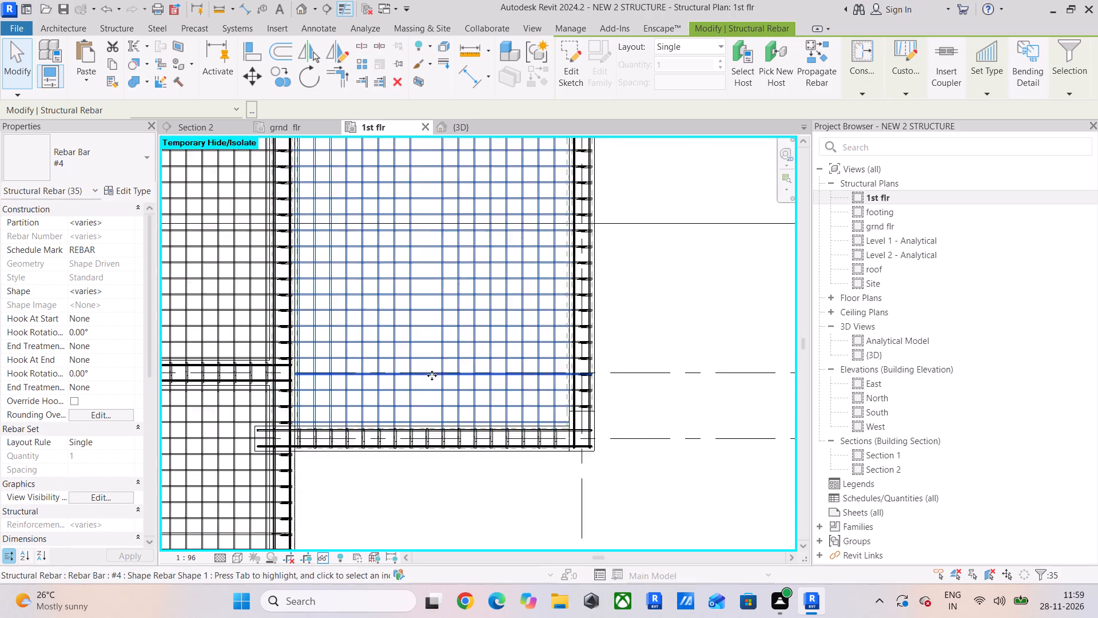
{"action": "scroll", "coordinate": [432, 375], "scroll_direction": "up", "scroll_amount": 3}
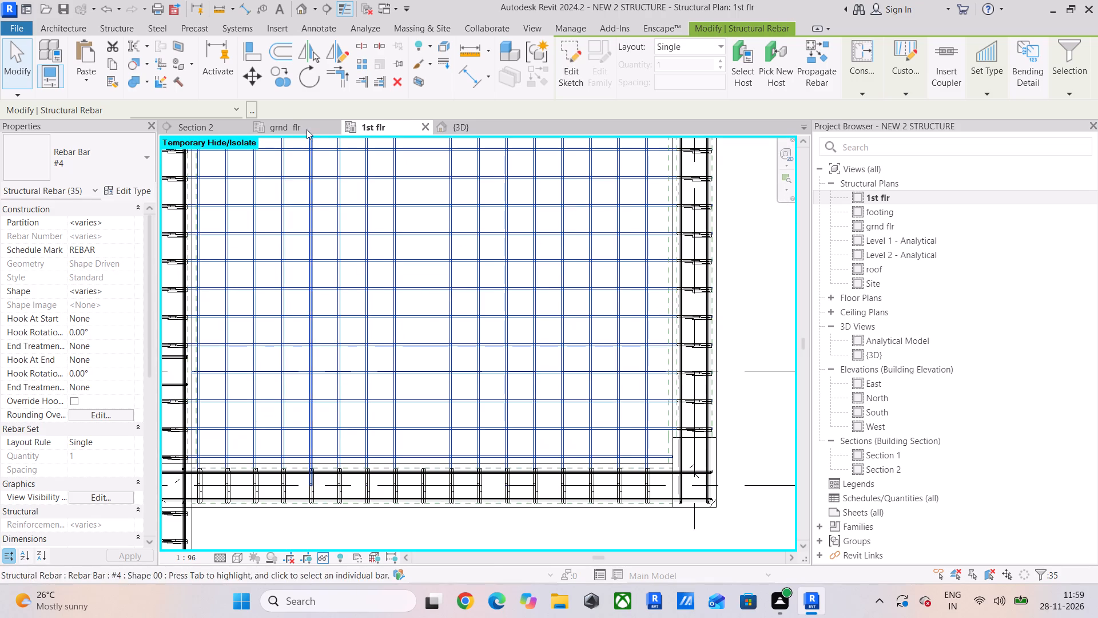
{"action": "left_click", "coordinate": [307, 129]}
{"action": "middle_click_drag", "start_coordinate": [427, 319], "coordinate": [413, 109]}
{"action": "scroll", "coordinate": [491, 379], "scroll_direction": "up", "scroll_amount": 5}
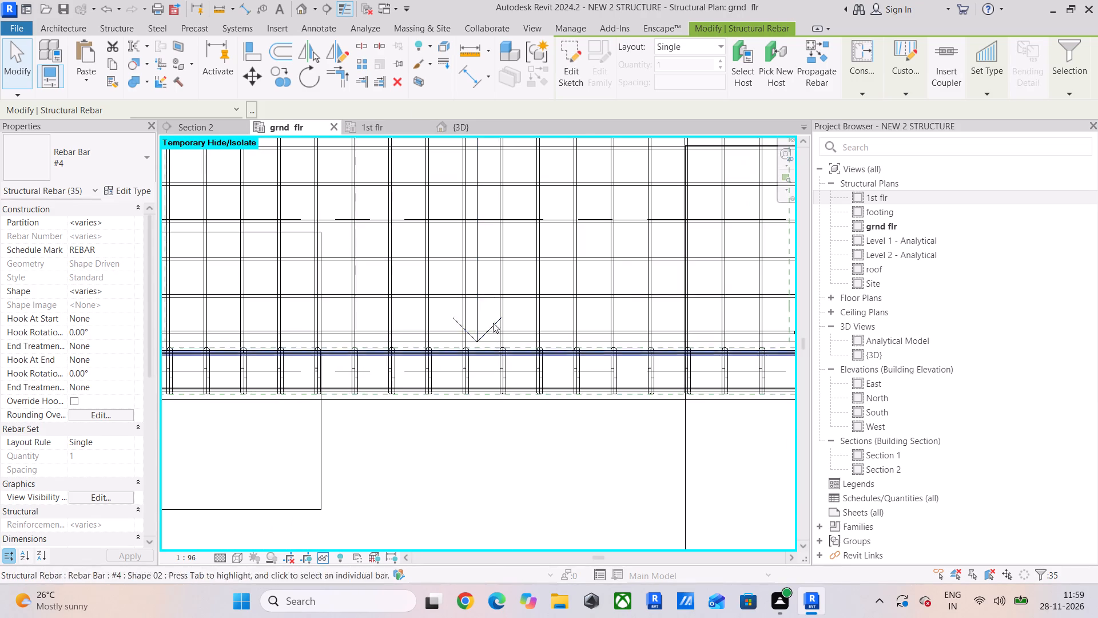
{"action": "left_click", "coordinate": [464, 311]}
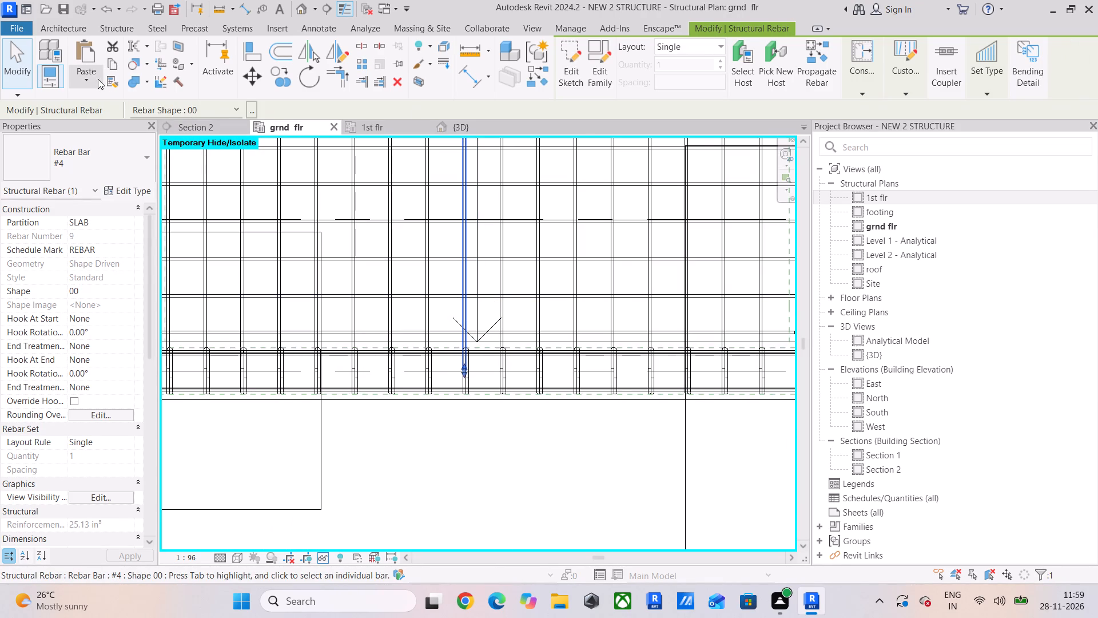
{"action": "double_click", "coordinate": [105, 66]}
{"action": "left_click", "coordinate": [86, 72]}
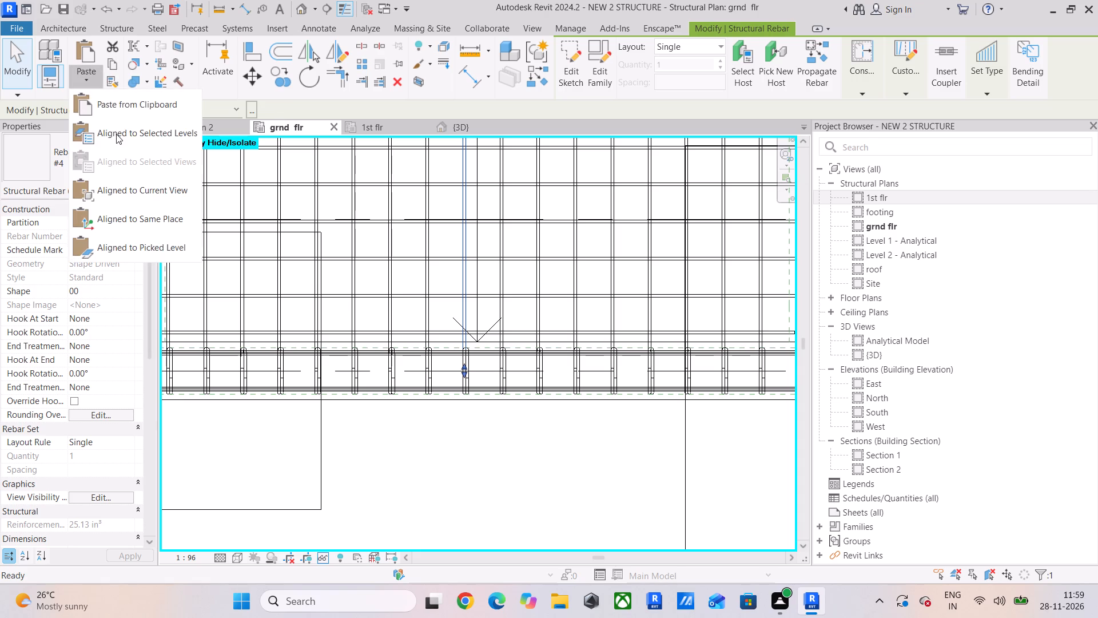
{"action": "left_click", "coordinate": [116, 134]}
{"action": "left_click", "coordinate": [525, 400]}
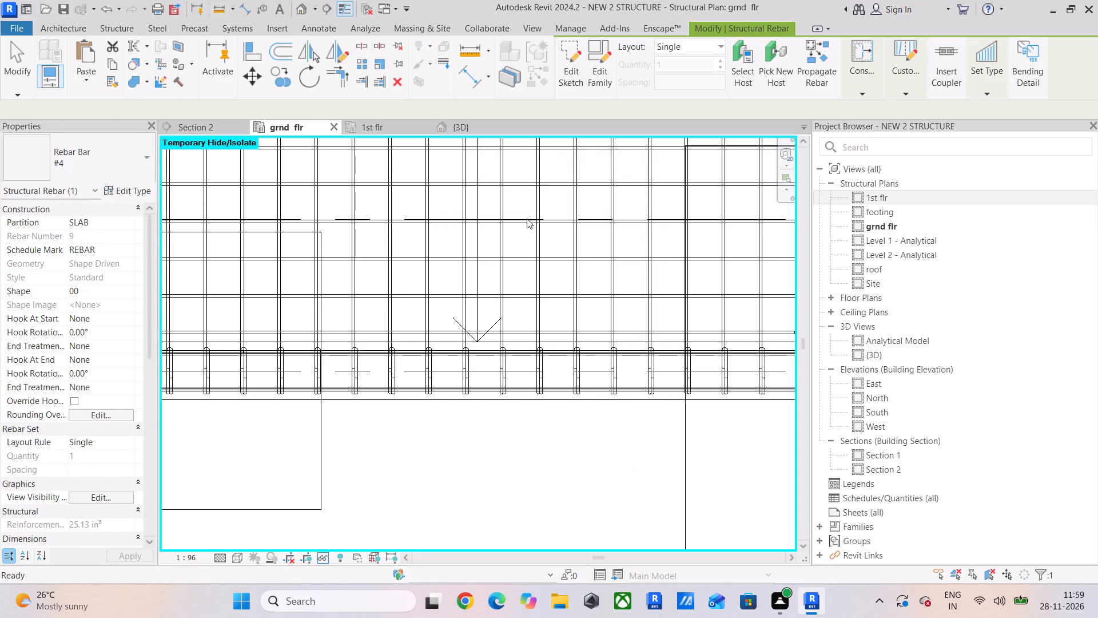
{"action": "left_click", "coordinate": [380, 125]}
{"action": "scroll", "coordinate": [567, 414], "scroll_direction": "down", "scroll_amount": 3}
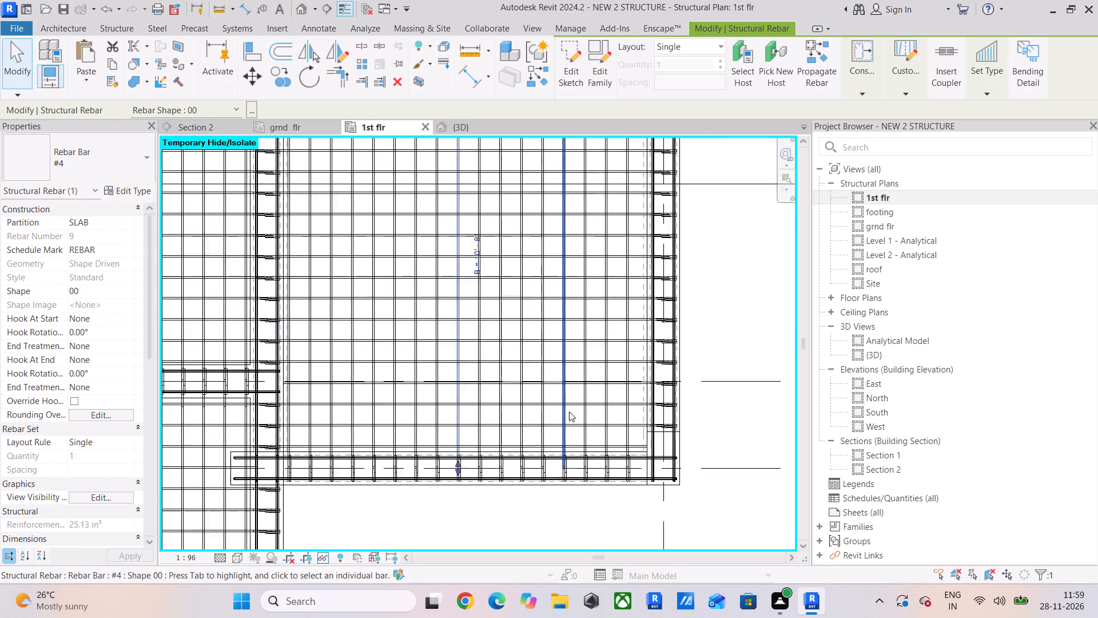
{"action": "middle_click_drag", "start_coordinate": [571, 407], "coordinate": [467, 334]}
{"action": "left_click", "coordinate": [445, 505]}
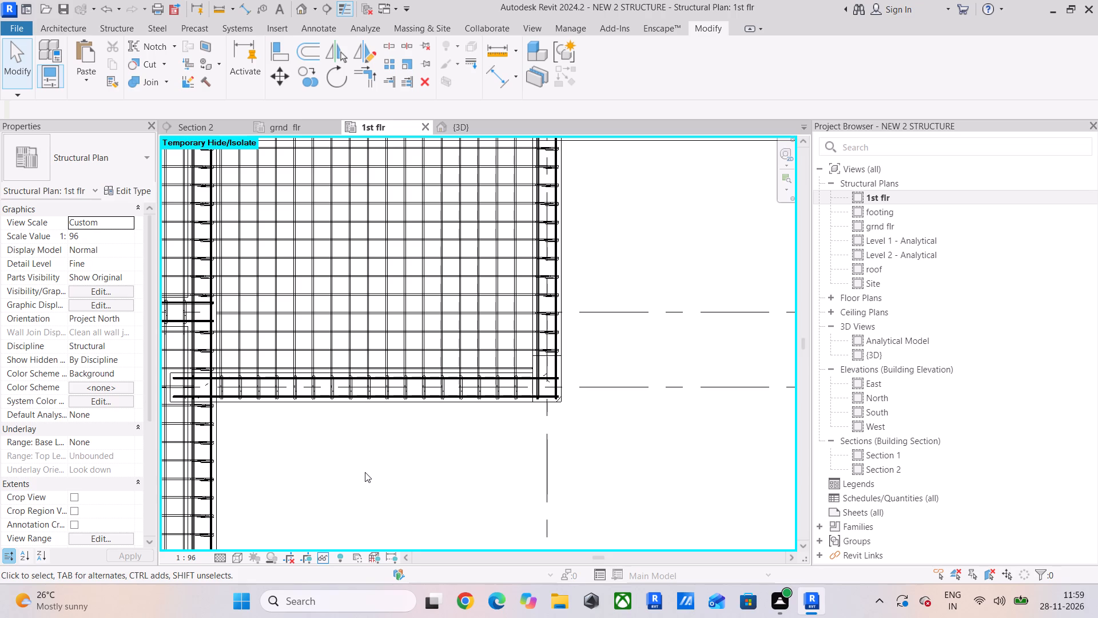
Examine the pasted reinforcement in the 1st flr plan and the floors and roof framing from several sides in the 3D view.
{"action": "scroll", "coordinate": [363, 469], "scroll_direction": "down", "scroll_amount": 4}
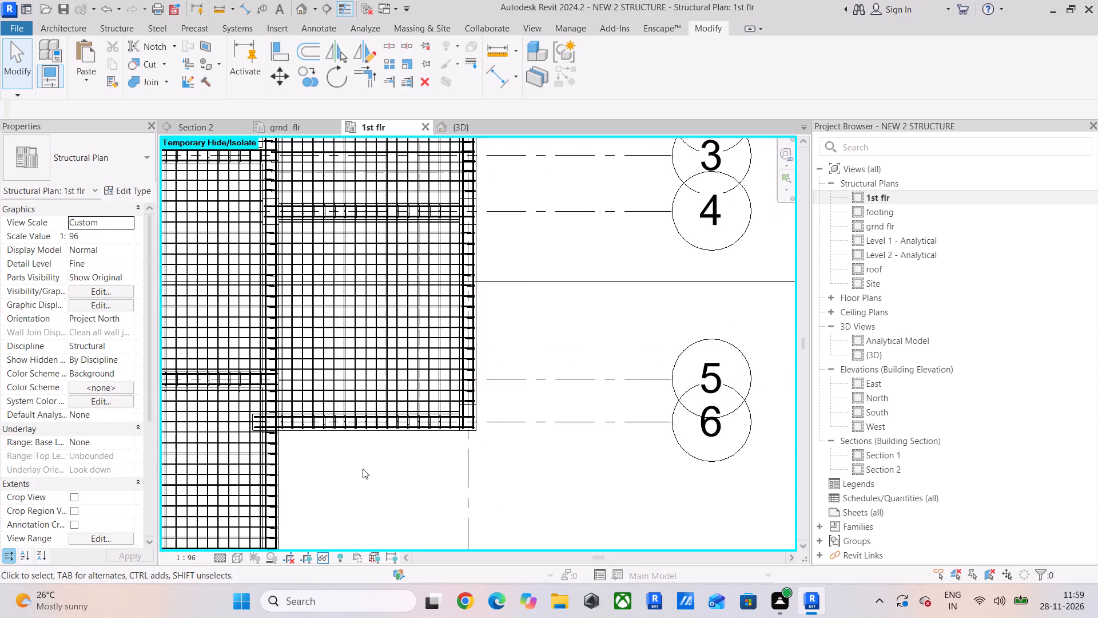
{"action": "middle_click_drag", "start_coordinate": [363, 468], "coordinate": [525, 494]}
{"action": "scroll", "coordinate": [474, 483], "scroll_direction": "down", "scroll_amount": 2}
{"action": "middle_click_drag", "start_coordinate": [474, 482], "coordinate": [572, 477]}
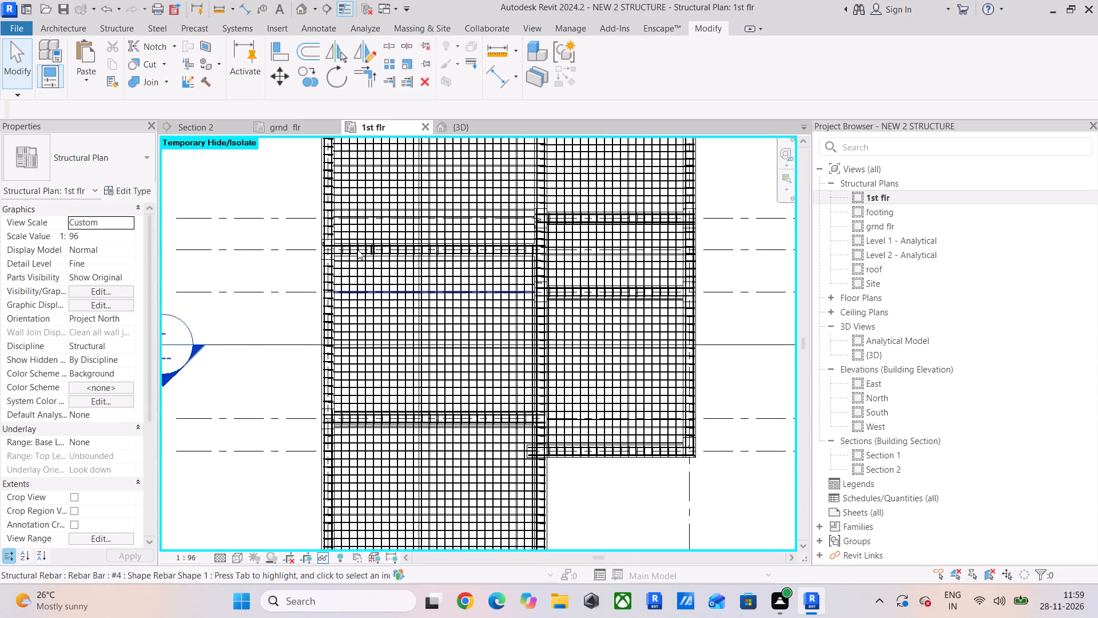
{"action": "left_click", "coordinate": [474, 125]}
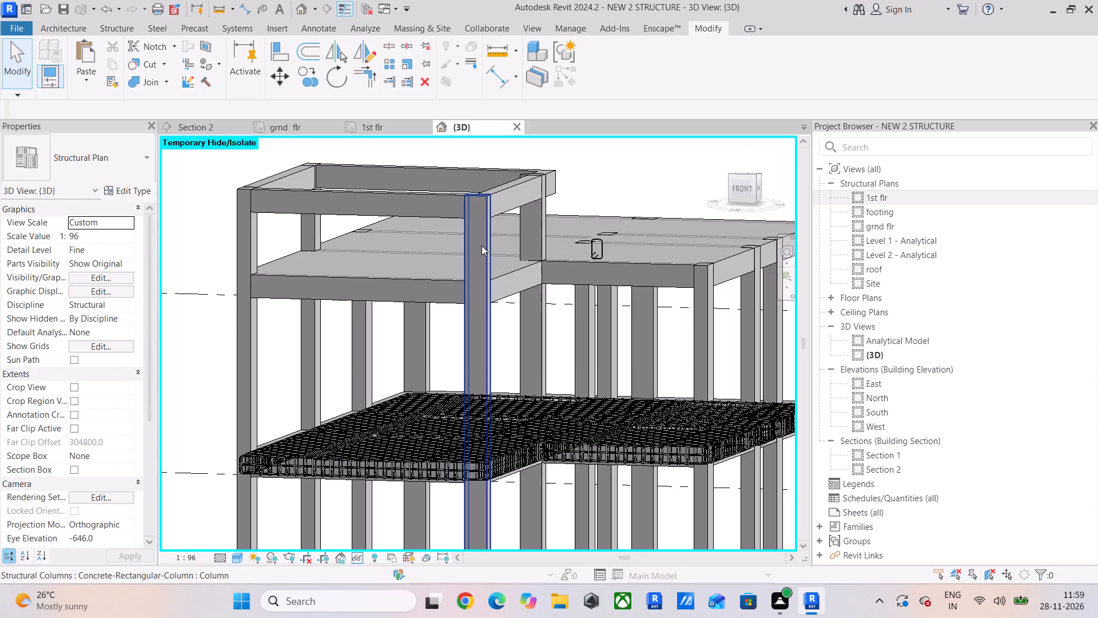
{"action": "scroll", "coordinate": [462, 375], "scroll_direction": "down", "scroll_amount": 3}
{"action": "middle_click_drag", "start_coordinate": [449, 384], "coordinate": [556, 410], "text": "shift"}
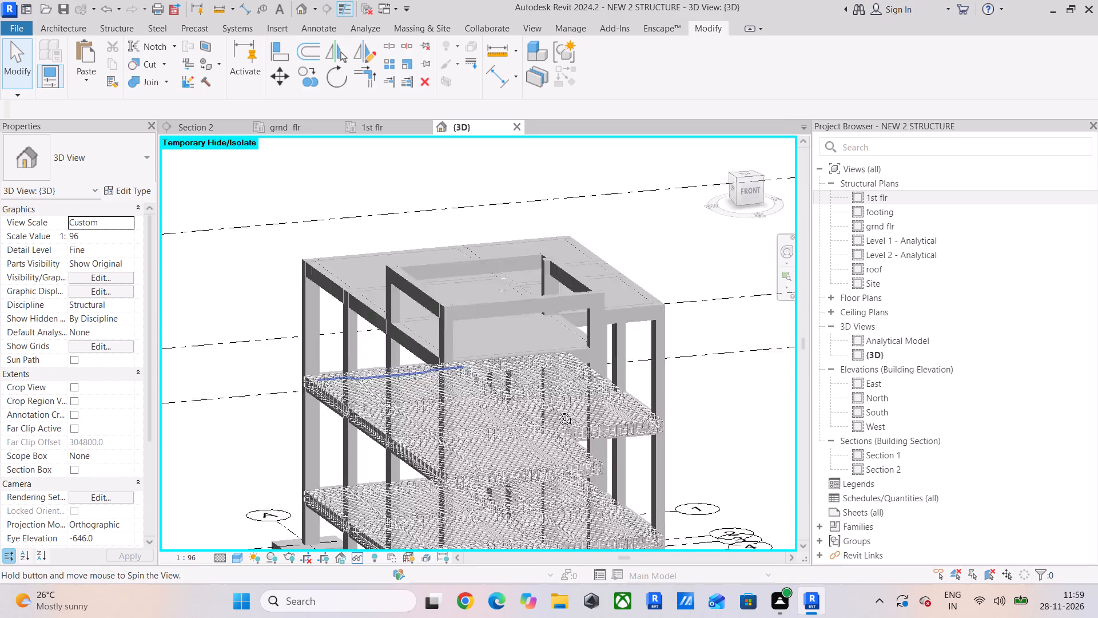
{"action": "middle_click_drag", "start_coordinate": [556, 410], "coordinate": [486, 417], "text": "shift"}
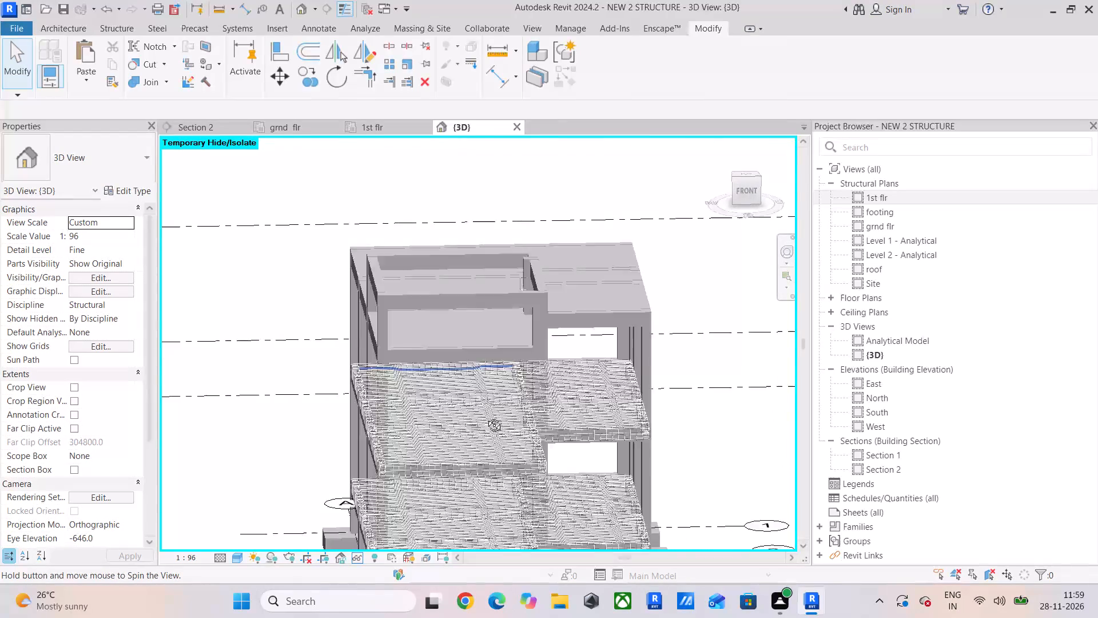
{"action": "middle_click_drag", "start_coordinate": [486, 417], "coordinate": [448, 398], "text": "shift"}
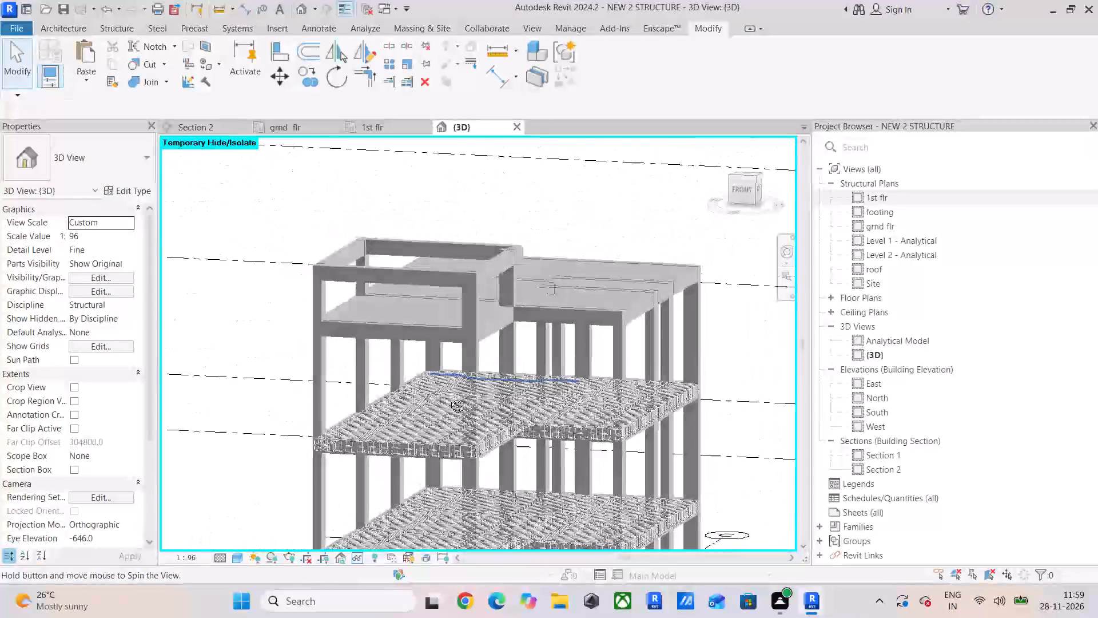
{"action": "middle_click_drag", "start_coordinate": [448, 398], "coordinate": [483, 401], "text": "shift"}
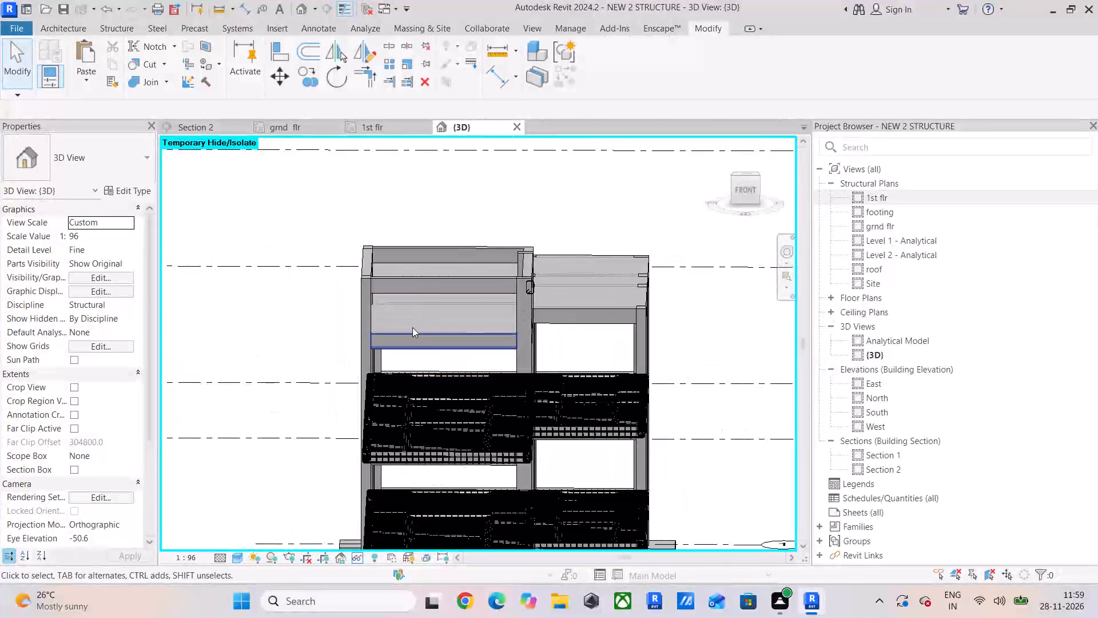
{"action": "scroll", "coordinate": [417, 327], "scroll_direction": "up", "scroll_amount": 5}
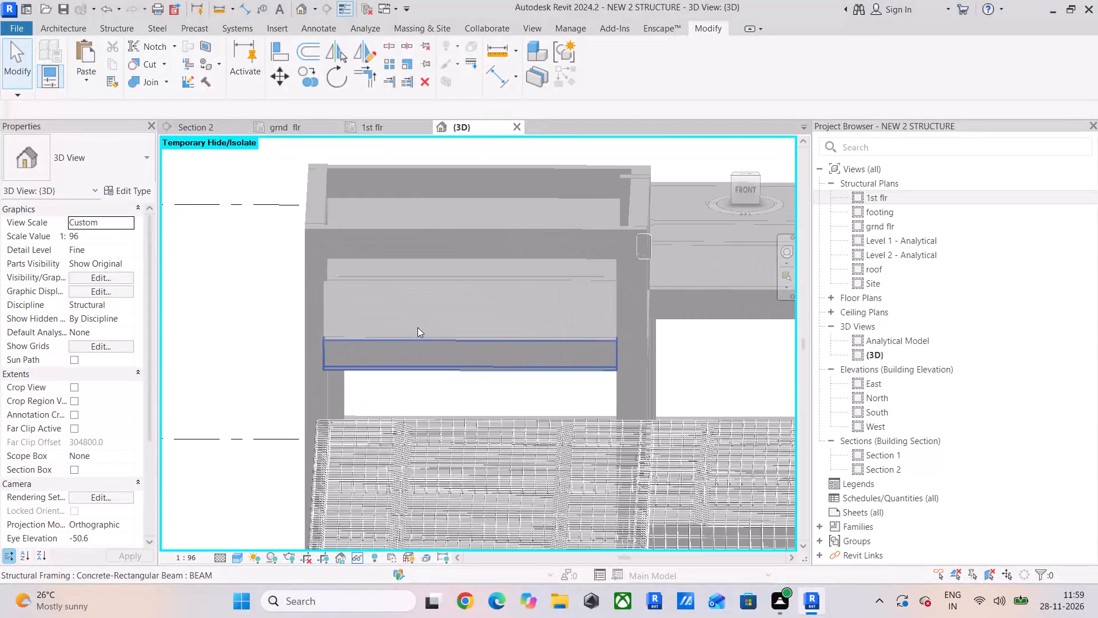
{"action": "scroll", "coordinate": [371, 327], "scroll_direction": "up", "scroll_amount": 5}
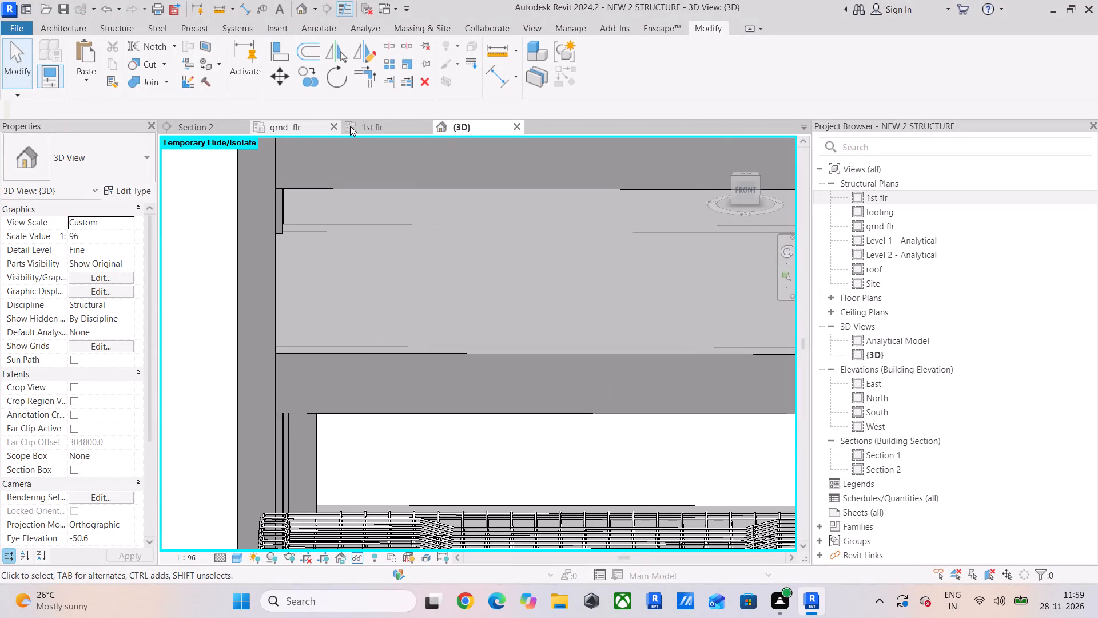
{"action": "scroll", "coordinate": [893, 247], "scroll_direction": "down", "scroll_amount": 4}
{"action": "scroll", "coordinate": [543, 371], "scroll_direction": "down", "scroll_amount": 3}
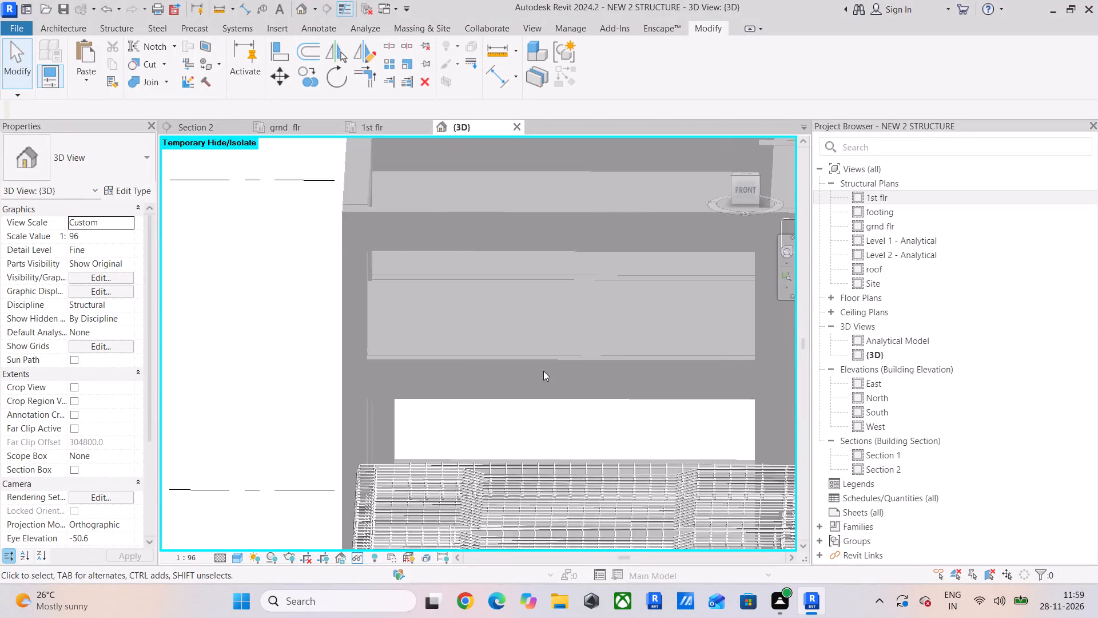
{"action": "scroll", "coordinate": [543, 371], "scroll_direction": "down", "scroll_amount": 2}
{"action": "middle_click_drag", "start_coordinate": [557, 359], "coordinate": [329, 270]}
{"action": "scroll", "coordinate": [332, 270], "scroll_direction": "down", "scroll_amount": 5}
{"action": "middle_click_drag", "start_coordinate": [430, 296], "coordinate": [213, 310], "text": "shift"}
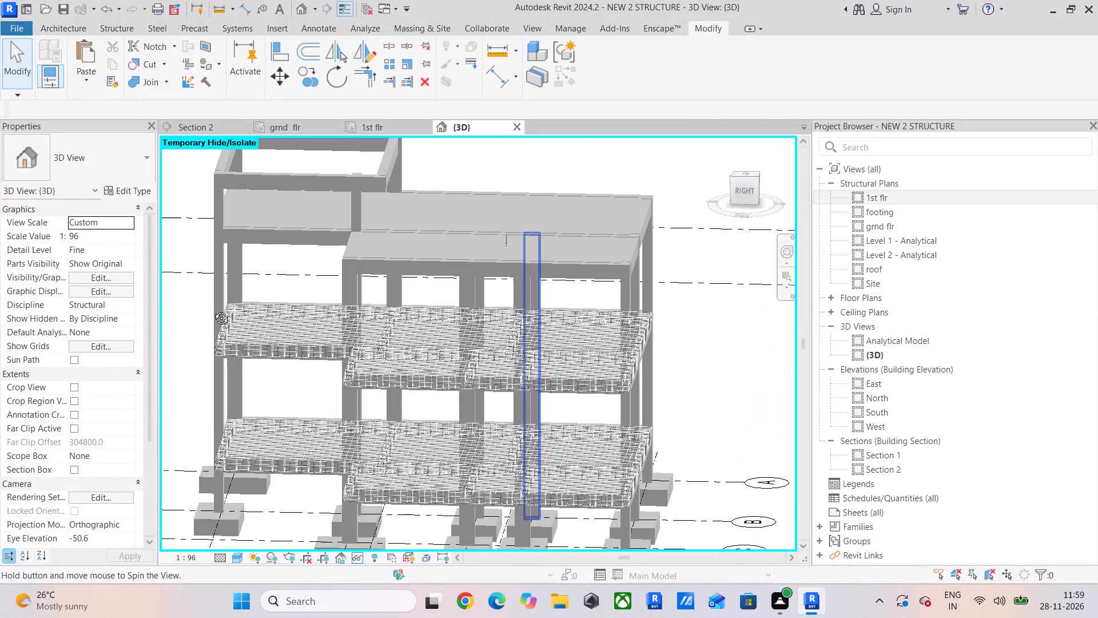
{"action": "middle_click_drag", "start_coordinate": [213, 310], "coordinate": [445, 305], "text": "shift"}
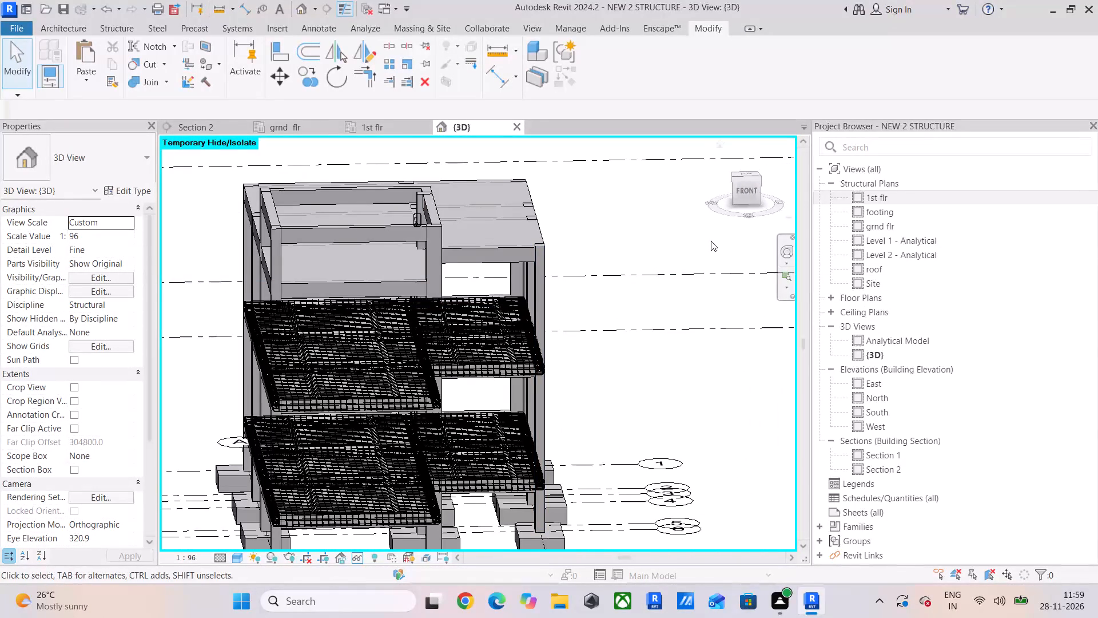
Open the roof structural plan and close the grnd flr view.
{"action": "double_click", "coordinate": [891, 270]}
{"action": "scroll", "coordinate": [511, 378], "scroll_direction": "up", "scroll_amount": 6}
{"action": "scroll", "coordinate": [502, 309], "scroll_direction": "up", "scroll_amount": 5}
{"action": "scroll", "coordinate": [332, 276], "scroll_direction": "down", "scroll_amount": 3}
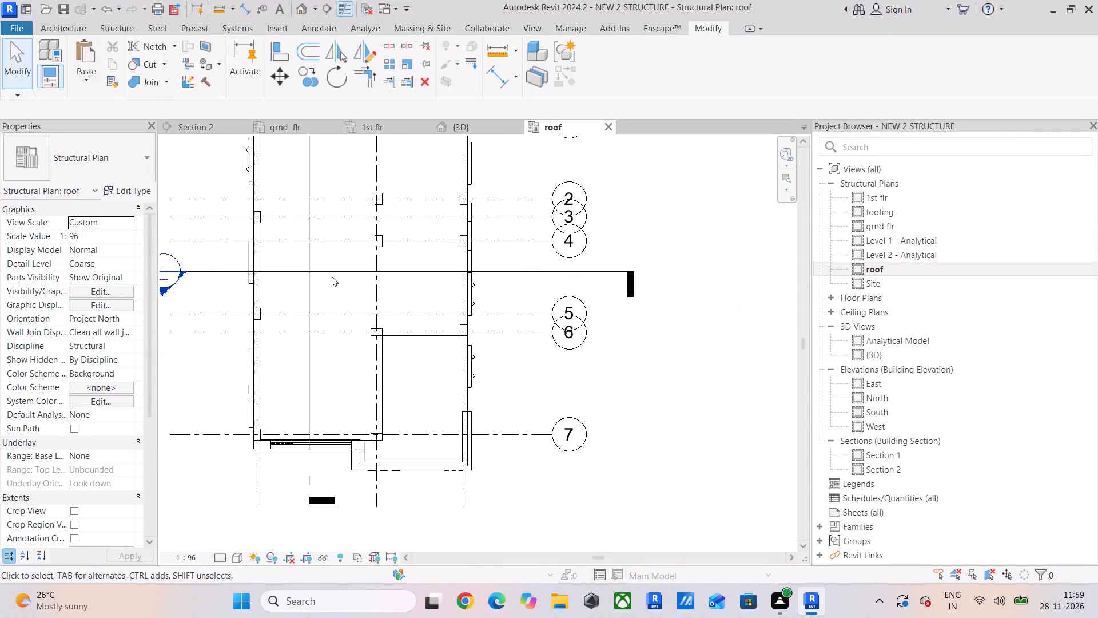
{"action": "middle_click_drag", "start_coordinate": [332, 276], "coordinate": [384, 282]}
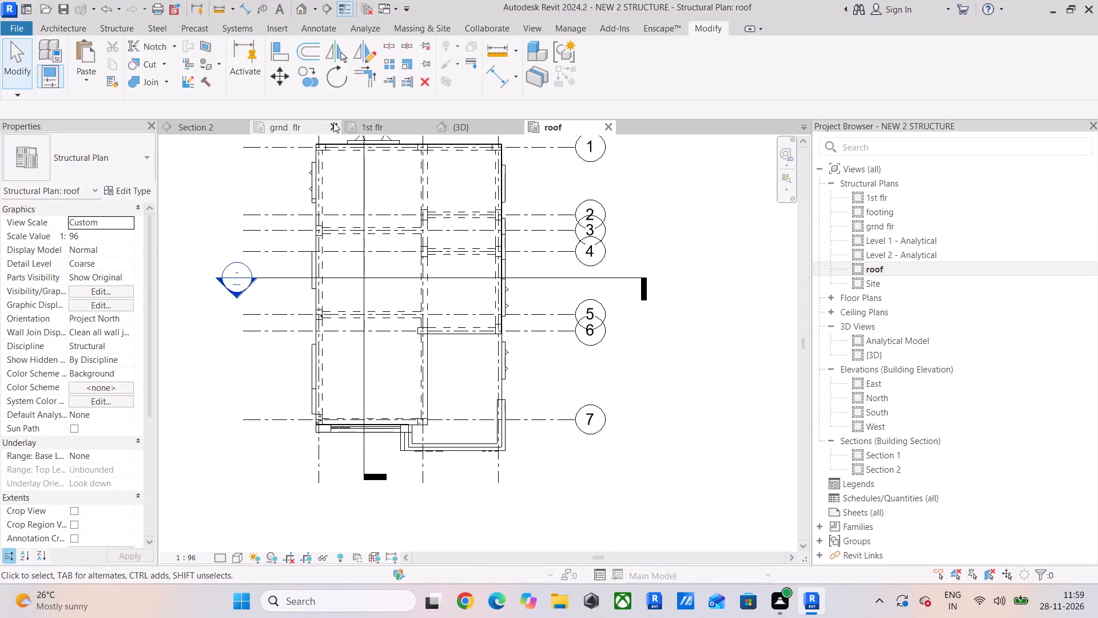
{"action": "left_click", "coordinate": [333, 126]}
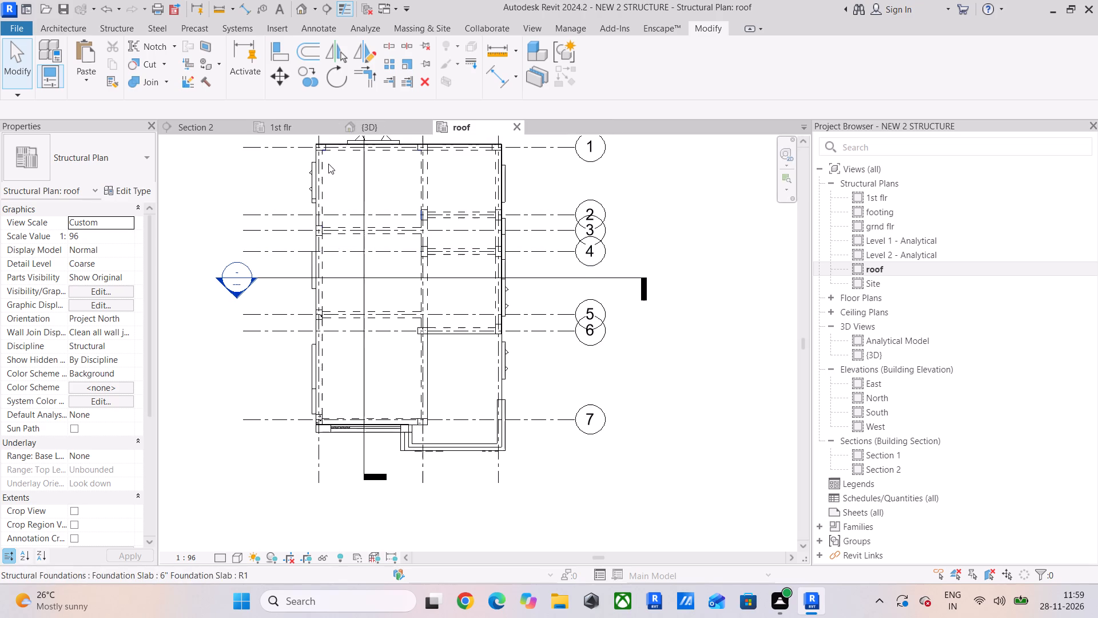
Temporarily hide the linked Revit model NEW2.rvt in the roof plan.
{"action": "scroll", "coordinate": [437, 383], "scroll_direction": "up", "scroll_amount": 4}
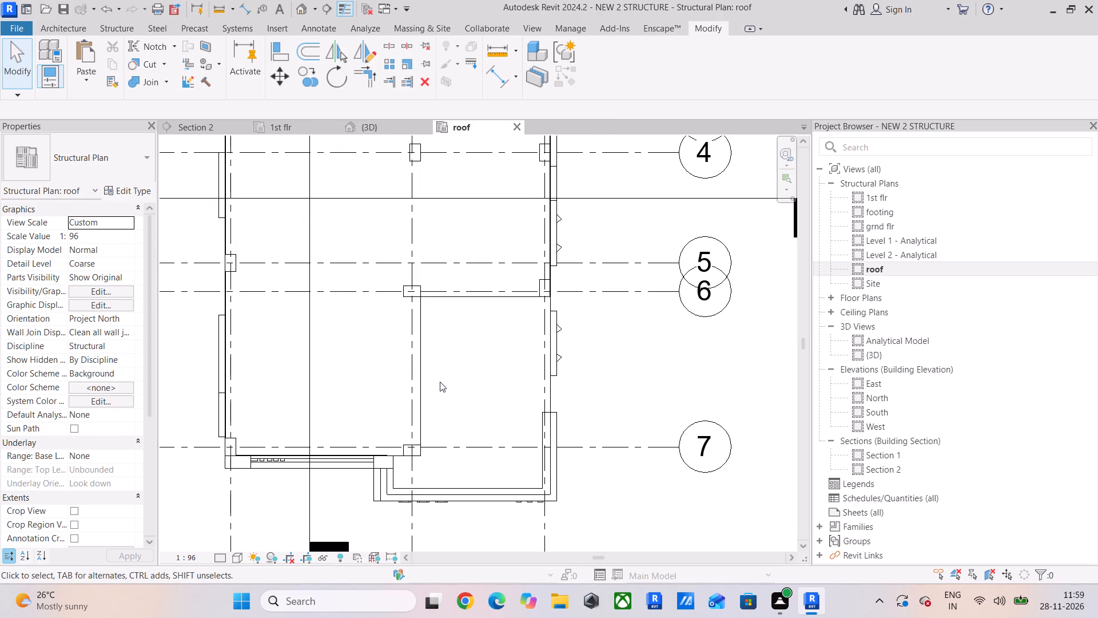
{"action": "left_click", "coordinate": [460, 502]}
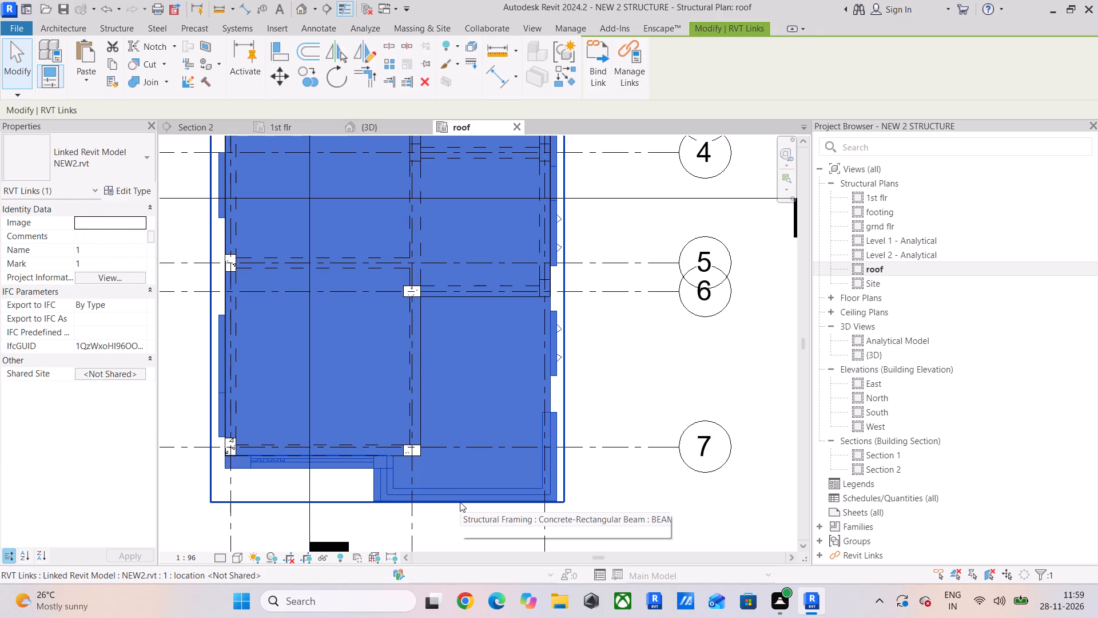
{"action": "type", "text": "hh"}
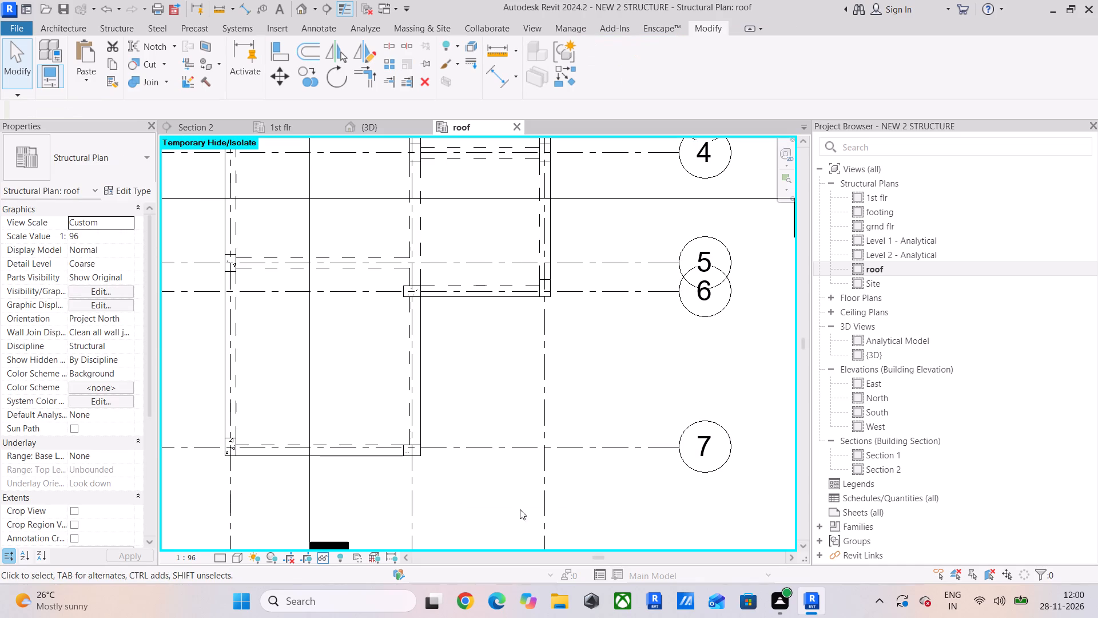
Examine the beam and column layout across the grid 1–7 bays in the roof plan.
{"action": "scroll", "coordinate": [491, 306], "scroll_direction": "down", "scroll_amount": 3}
{"action": "middle_click_drag", "start_coordinate": [500, 301], "coordinate": [539, 365]}
{"action": "scroll", "coordinate": [504, 307], "scroll_direction": "up", "scroll_amount": 4}
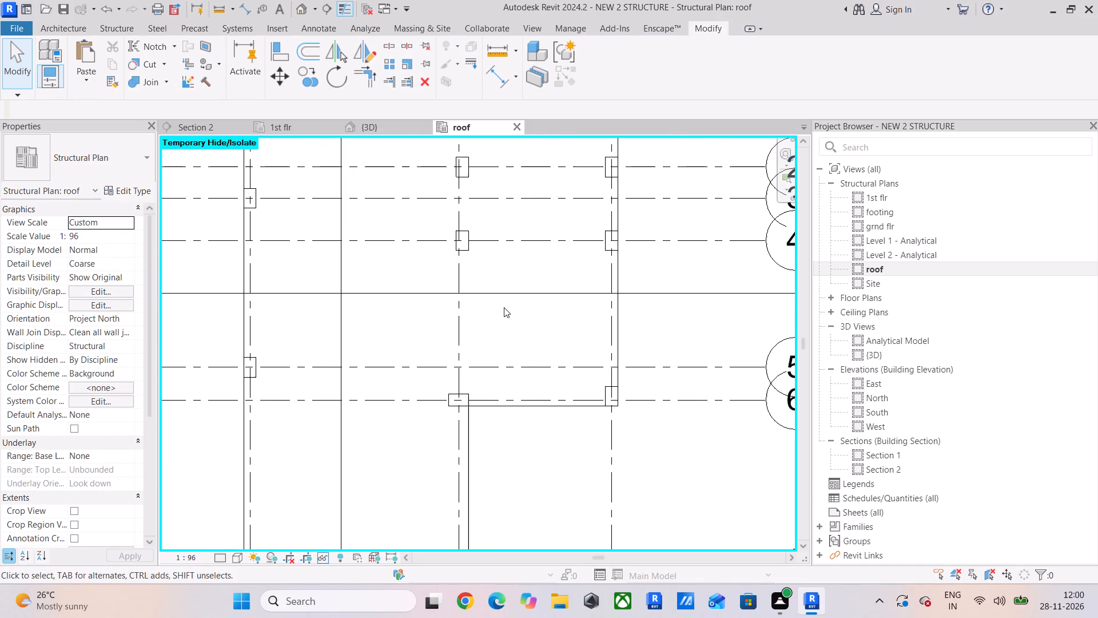
{"action": "scroll", "coordinate": [363, 236], "scroll_direction": "down", "scroll_amount": 7}
{"action": "middle_click_drag", "start_coordinate": [363, 236], "coordinate": [393, 280]}
{"action": "scroll", "coordinate": [325, 222], "scroll_direction": "up", "scroll_amount": 6}
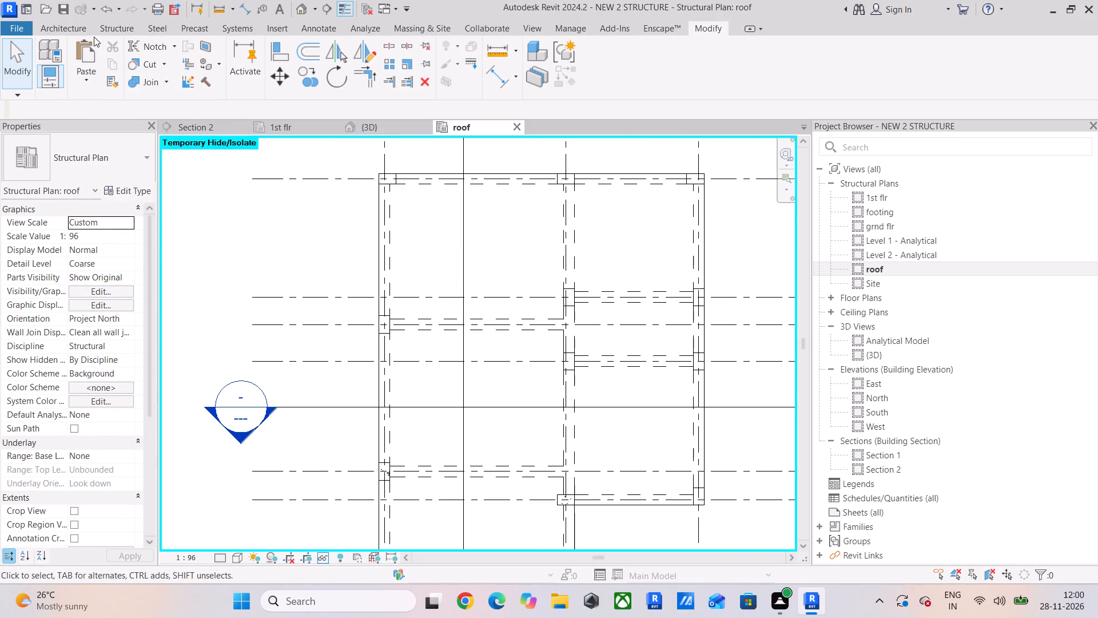
{"action": "left_click", "coordinate": [125, 30]}
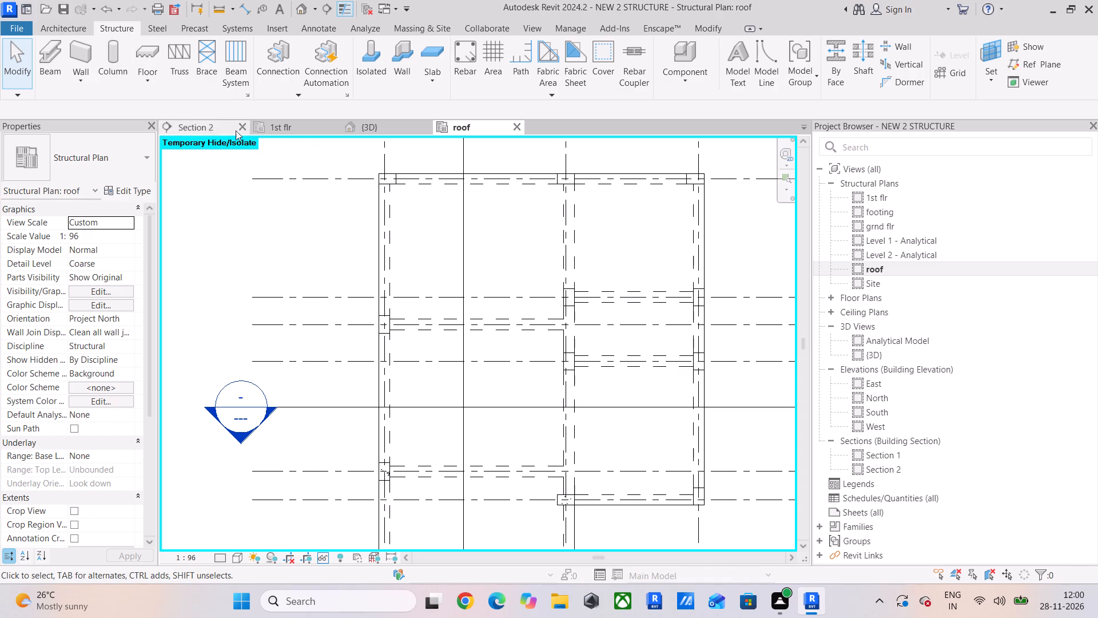
Copy all Structural Rebar in the 1st flr plan to the clipboard, excluding columns, foundations and framing, and start pasting it.
{"action": "left_click", "coordinate": [295, 125]}
{"action": "scroll", "coordinate": [504, 310], "scroll_direction": "up", "scroll_amount": 5}
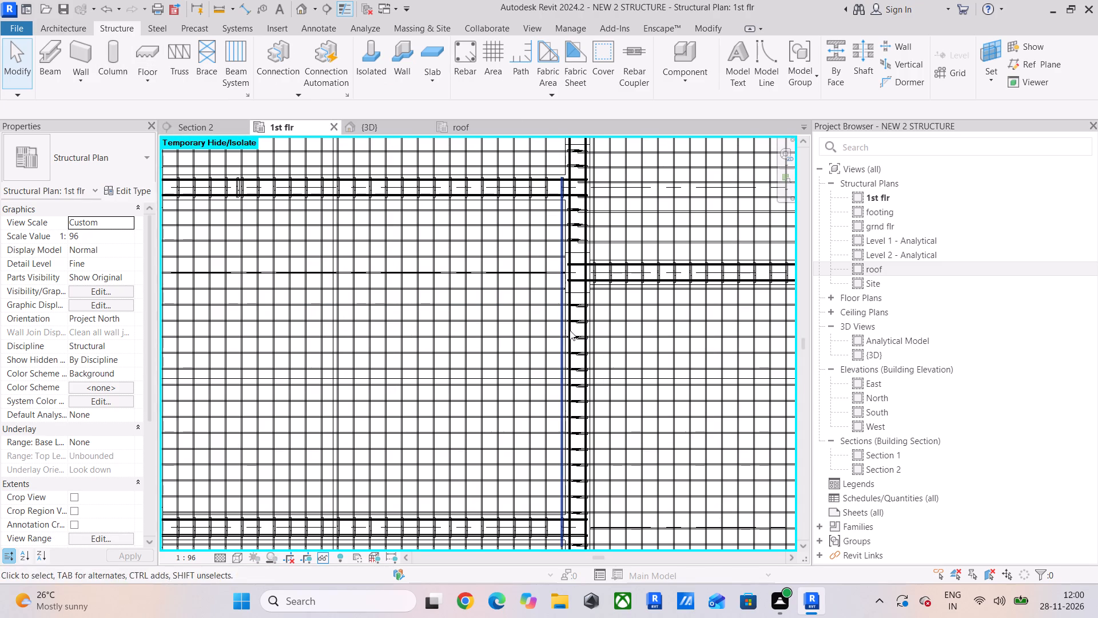
{"action": "scroll", "coordinate": [584, 323], "scroll_direction": "down", "scroll_amount": 13}
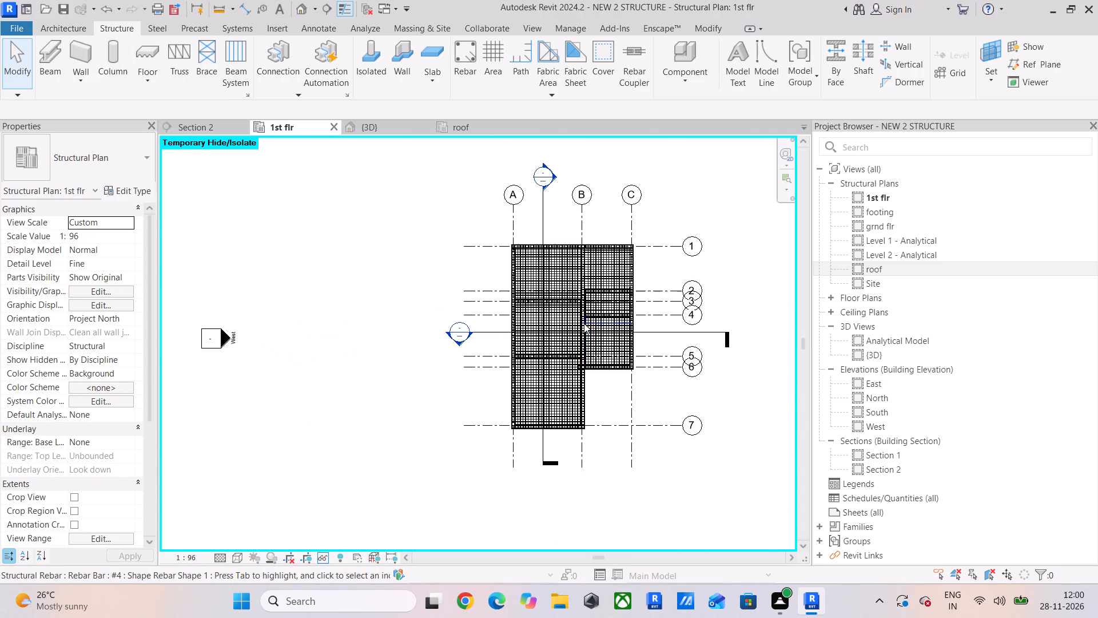
{"action": "left_click_drag", "start_coordinate": [485, 216], "coordinate": [652, 468]}
{"action": "left_click", "coordinate": [589, 74]}
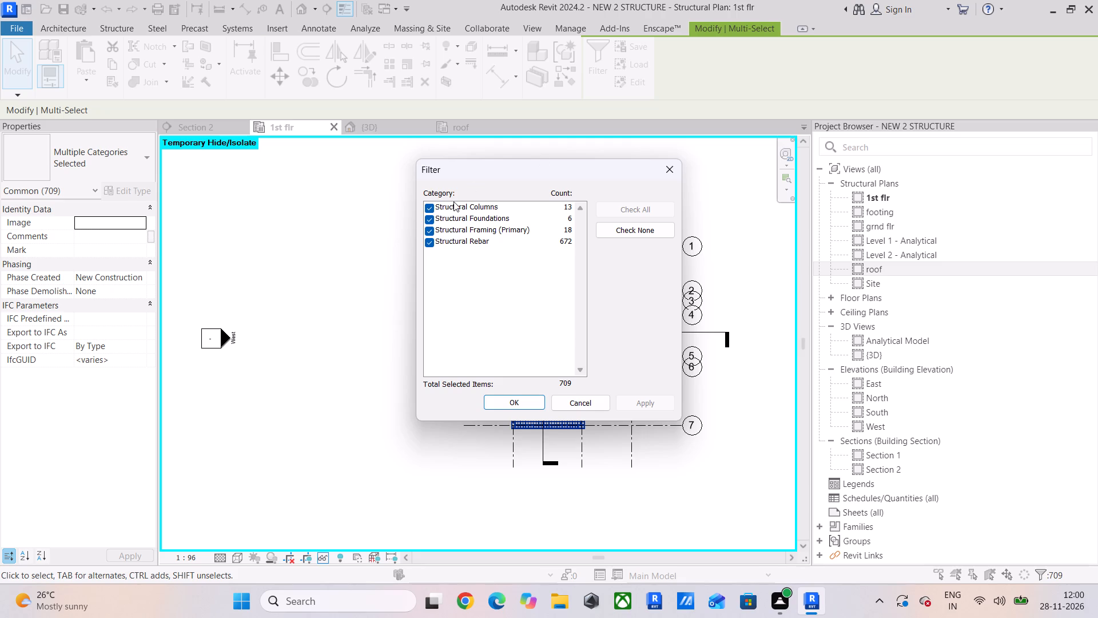
{"action": "left_click", "coordinate": [636, 235]}
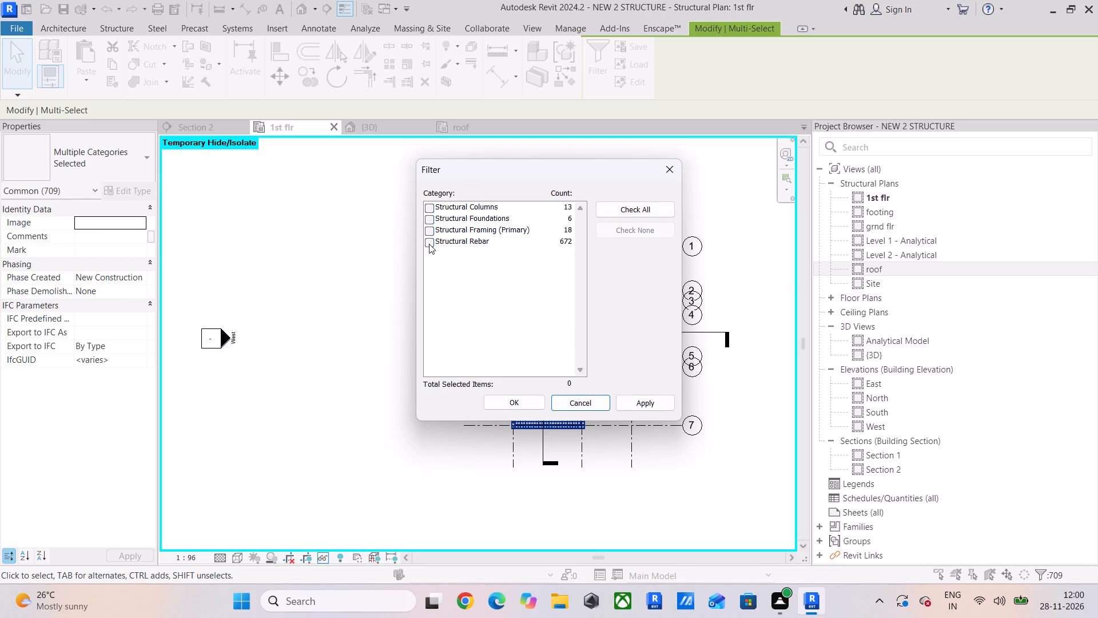
{"action": "left_click", "coordinate": [429, 244]}
{"action": "left_click", "coordinate": [512, 404]}
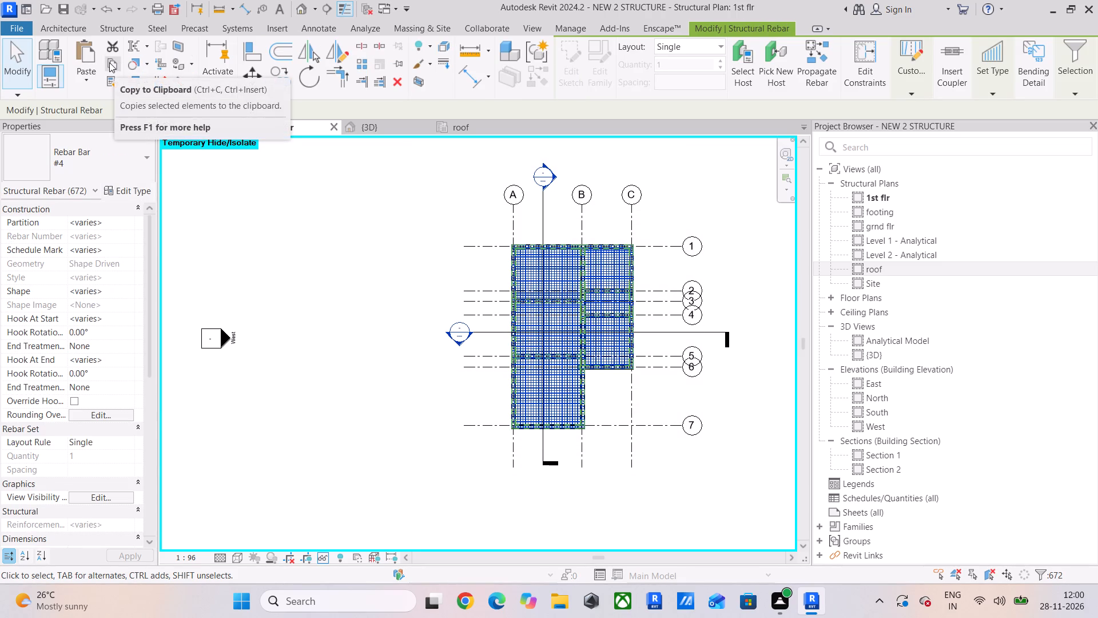
{"action": "triple_click", "coordinate": [109, 62]}
{"action": "left_click", "coordinate": [98, 81]}
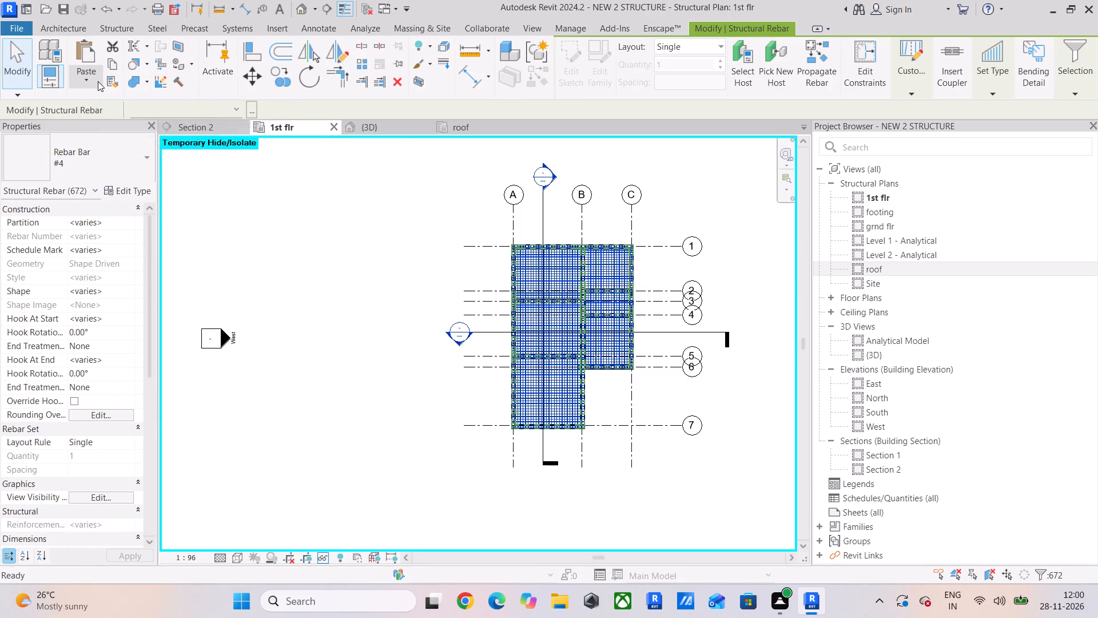
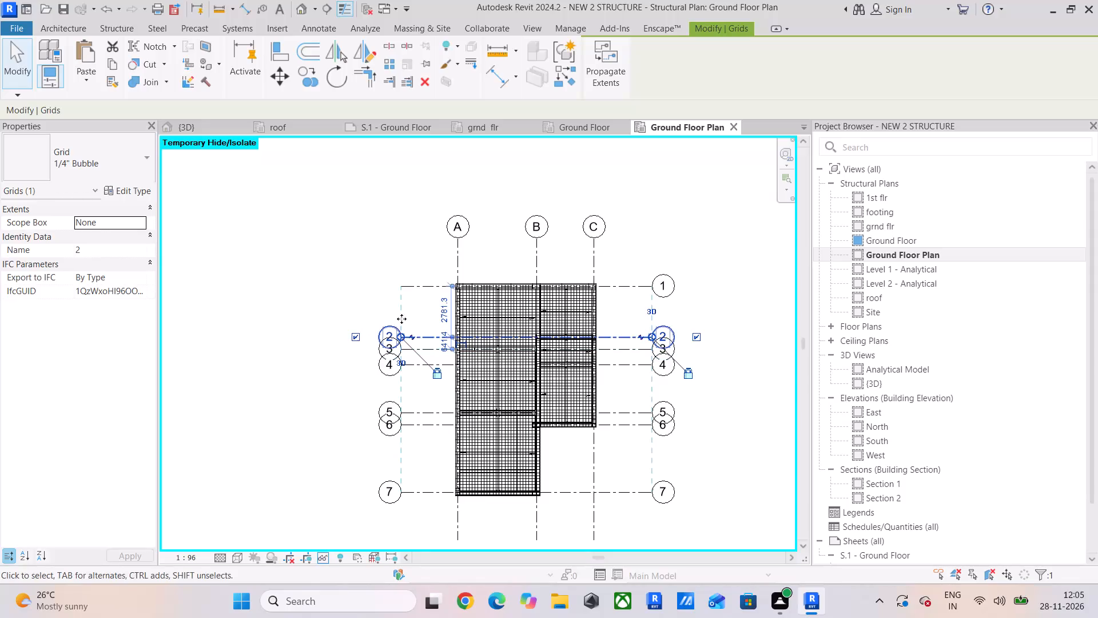
Show the missing grid bubbles in the Ground Floor Plan view for grid 1's left end and the lower ends of grids A, B and C.
{"action": "left_click", "coordinate": [414, 290]}
{"action": "left_click", "coordinate": [355, 288]}
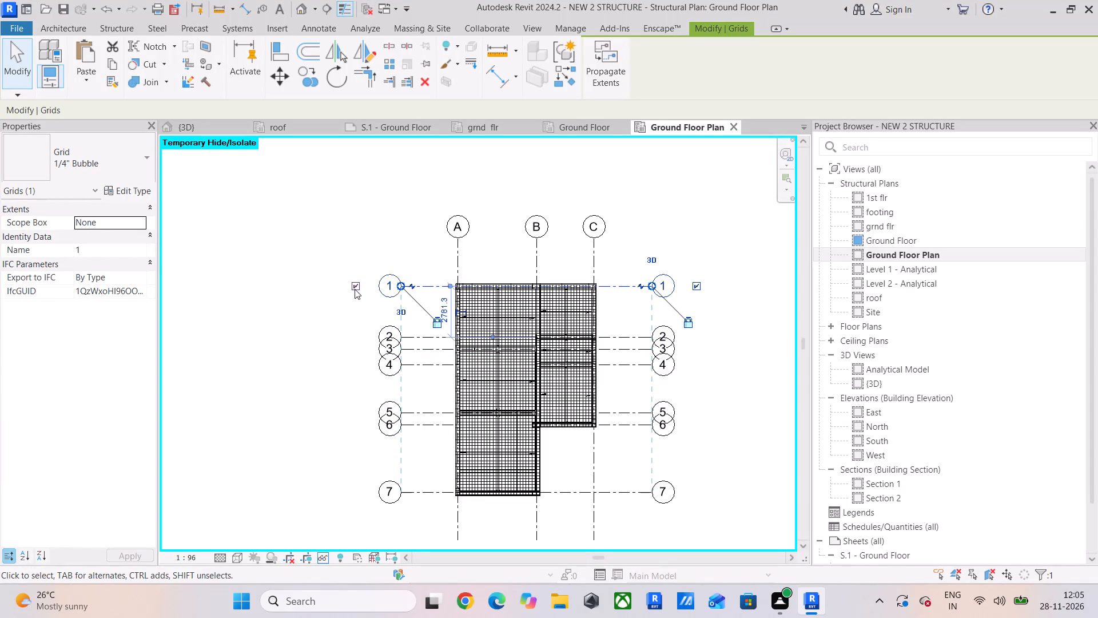
{"action": "middle_click_drag", "start_coordinate": [471, 409], "coordinate": [449, 264]}
{"action": "left_click", "coordinate": [437, 377]}
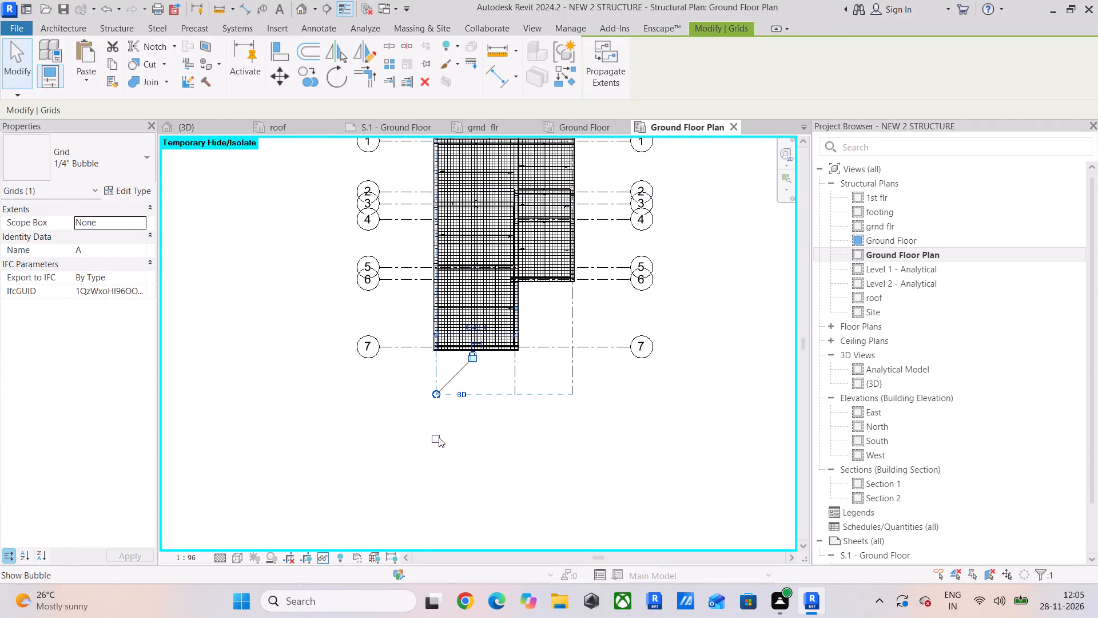
{"action": "left_click", "coordinate": [437, 437]}
{"action": "left_click", "coordinate": [510, 373]}
{"action": "left_click", "coordinate": [515, 442]}
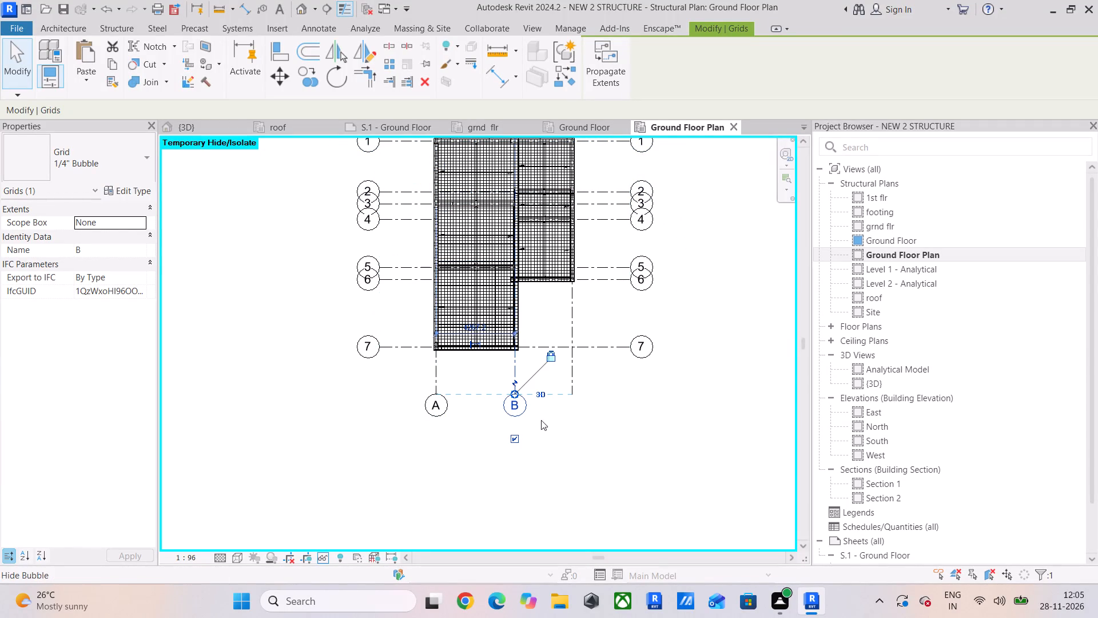
{"action": "left_click", "coordinate": [574, 385]}
{"action": "left_click", "coordinate": [574, 438]}
{"action": "left_click", "coordinate": [628, 430]}
Set the Ground Floor Plan view scale to 1:50.
{"action": "scroll", "coordinate": [633, 425], "scroll_direction": "down", "scroll_amount": 3}
{"action": "middle_click_drag", "start_coordinate": [635, 423], "coordinate": [632, 425]}
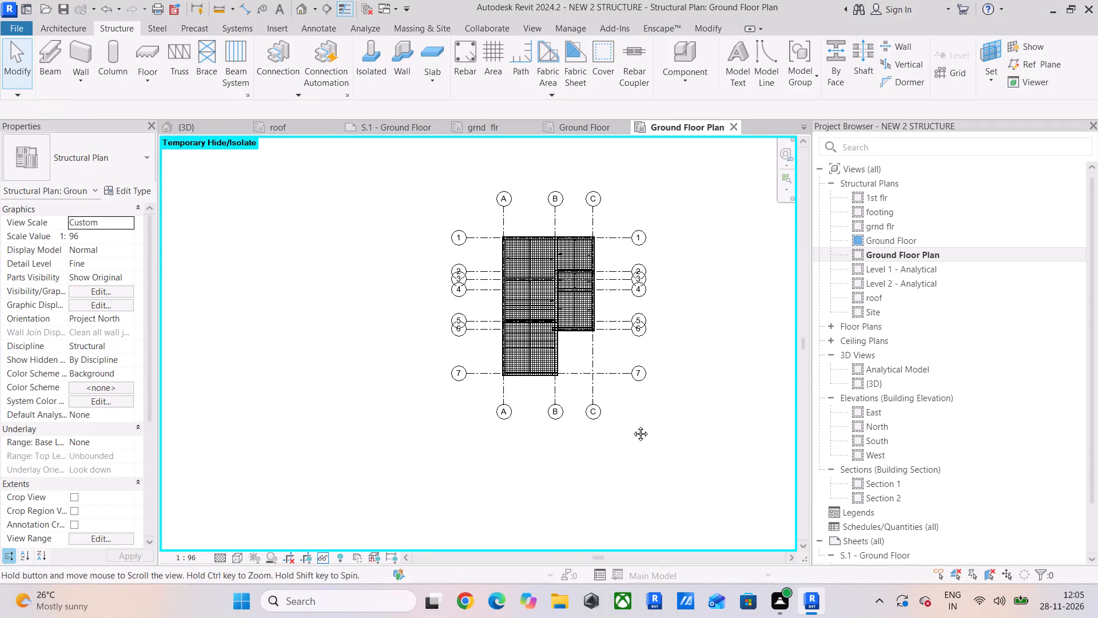
{"action": "middle_click_drag", "start_coordinate": [632, 425], "coordinate": [618, 451]}
{"action": "left_click", "coordinate": [196, 553]}
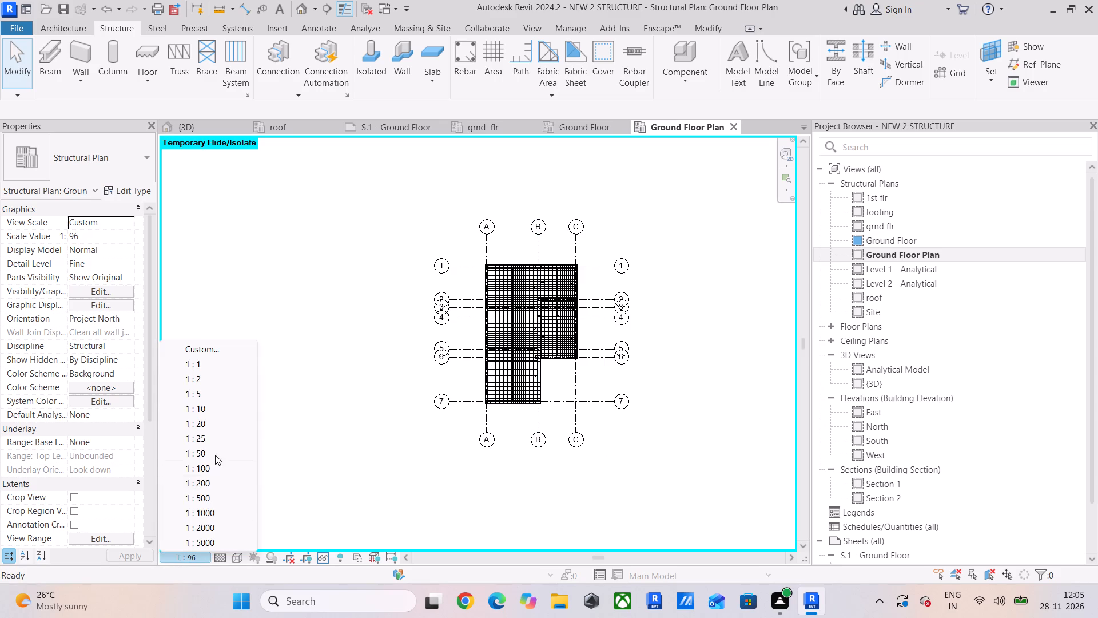
{"action": "left_click", "coordinate": [215, 455]}
Temporarily hide all slab and beam rebar and the span direction symbols in the Ground Floor Plan view.
{"action": "scroll", "coordinate": [443, 407], "scroll_direction": "down", "scroll_amount": 3}
{"action": "scroll", "coordinate": [481, 379], "scroll_direction": "up", "scroll_amount": 10}
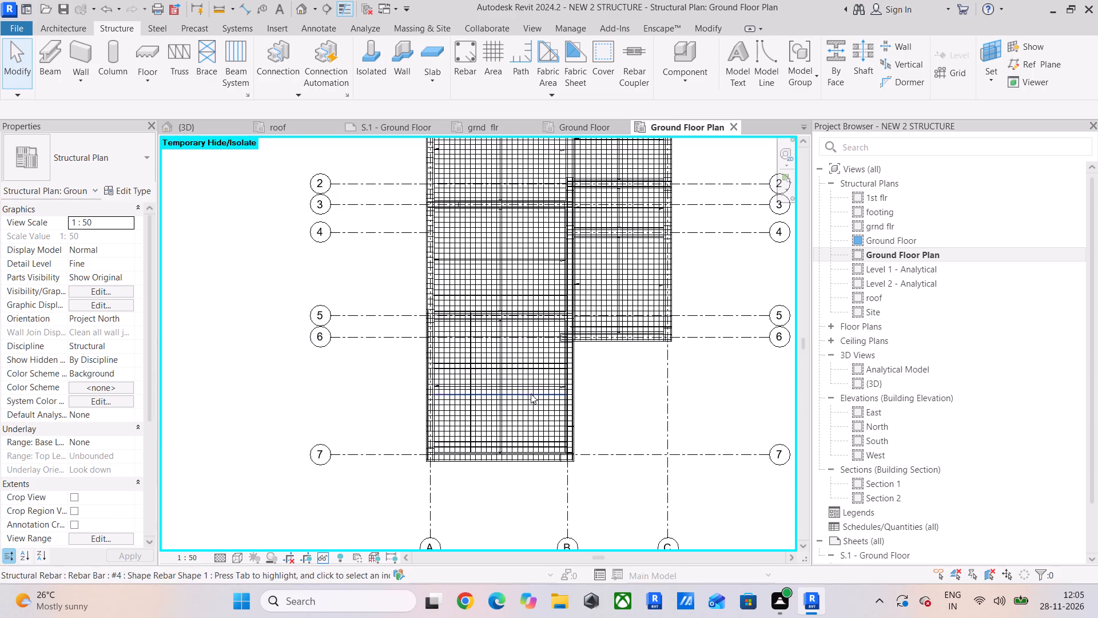
{"action": "scroll", "coordinate": [527, 407], "scroll_direction": "up", "scroll_amount": 4}
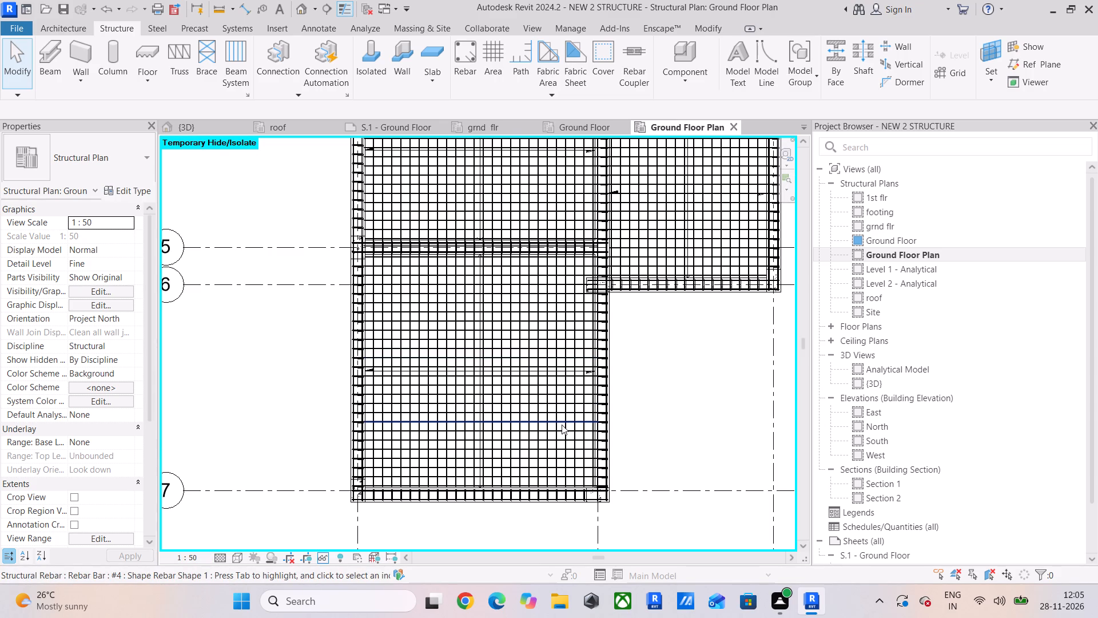
{"action": "left_click", "coordinate": [560, 421]}
{"action": "right_click", "coordinate": [560, 421]}
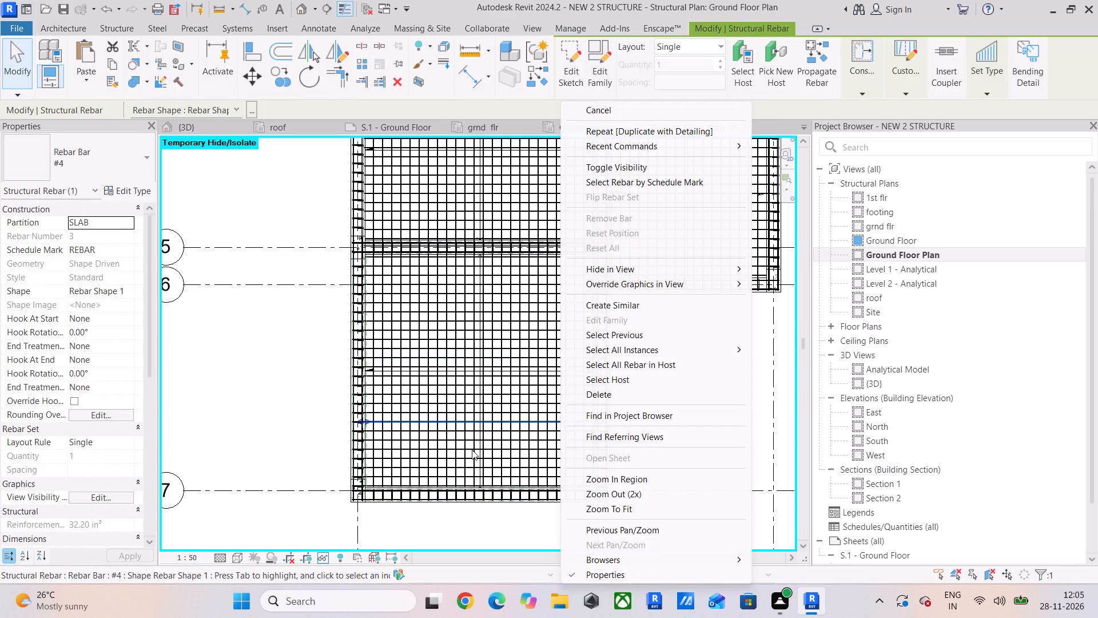
{"action": "key", "text": "Escape"}
{"action": "left_click", "coordinate": [486, 438]}
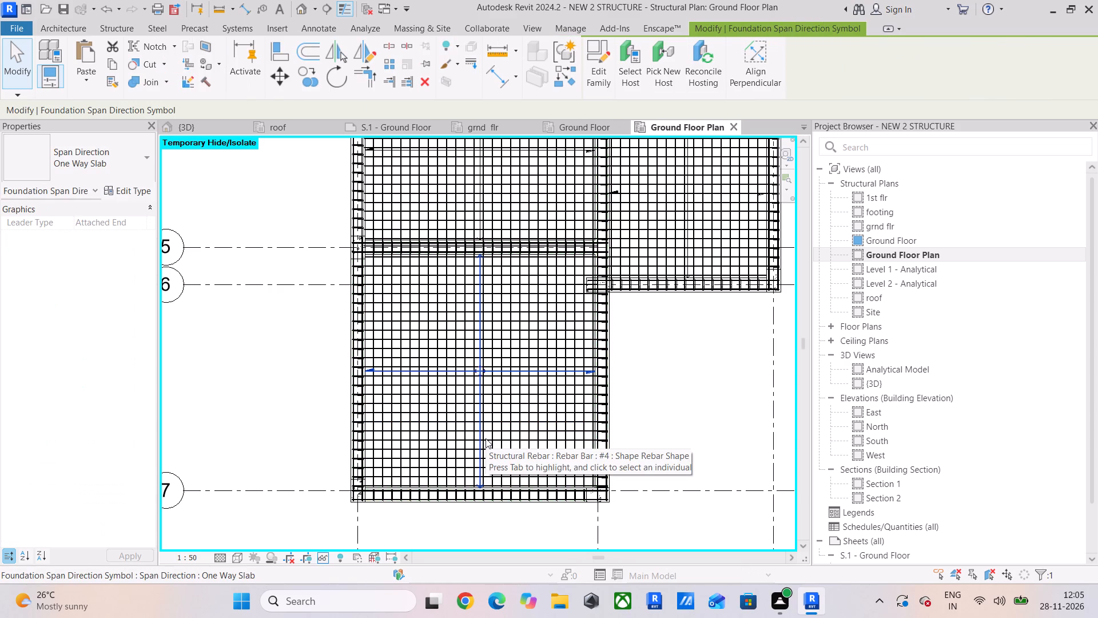
{"action": "type", "text": "sa"}
{"action": "left_click", "coordinate": [518, 428], "text": "ctrl"}
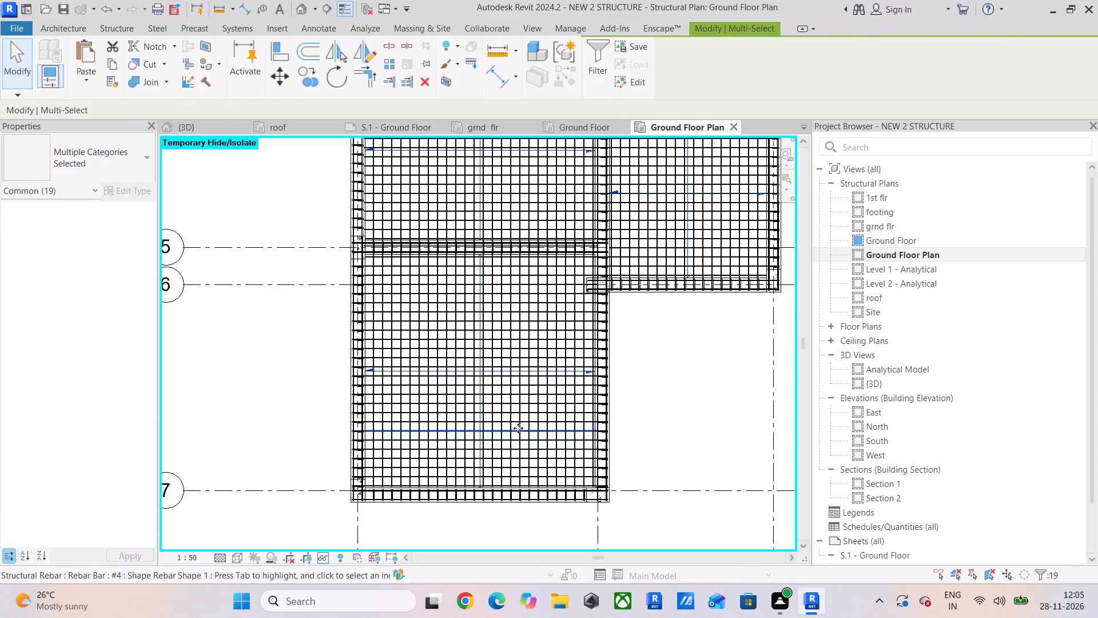
{"action": "type", "text": "sa"}
{"action": "type", "text": "hh"}
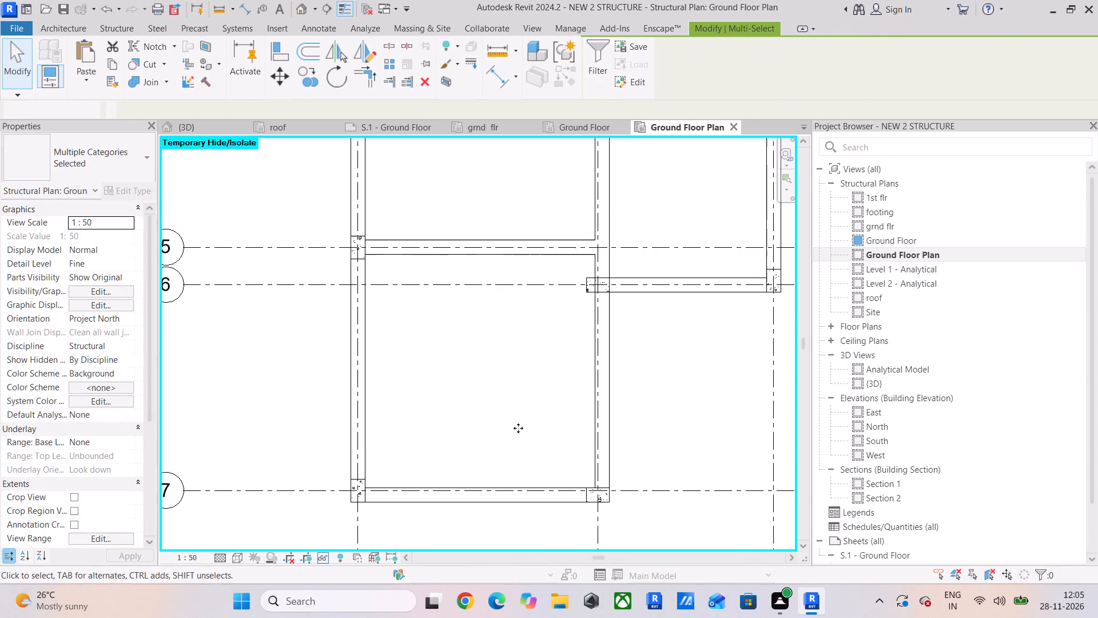
Place the Ground Floor Plan view on sheet S.1 - Ground Floor, beside the reinforcement plan already there.
{"action": "scroll", "coordinate": [518, 413], "scroll_direction": "down", "scroll_amount": 4}
{"action": "middle_click_drag", "start_coordinate": [520, 411], "coordinate": [487, 445]}
{"action": "scroll", "coordinate": [491, 444], "scroll_direction": "down", "scroll_amount": 4}
{"action": "middle_click_drag", "start_coordinate": [498, 439], "coordinate": [483, 450]}
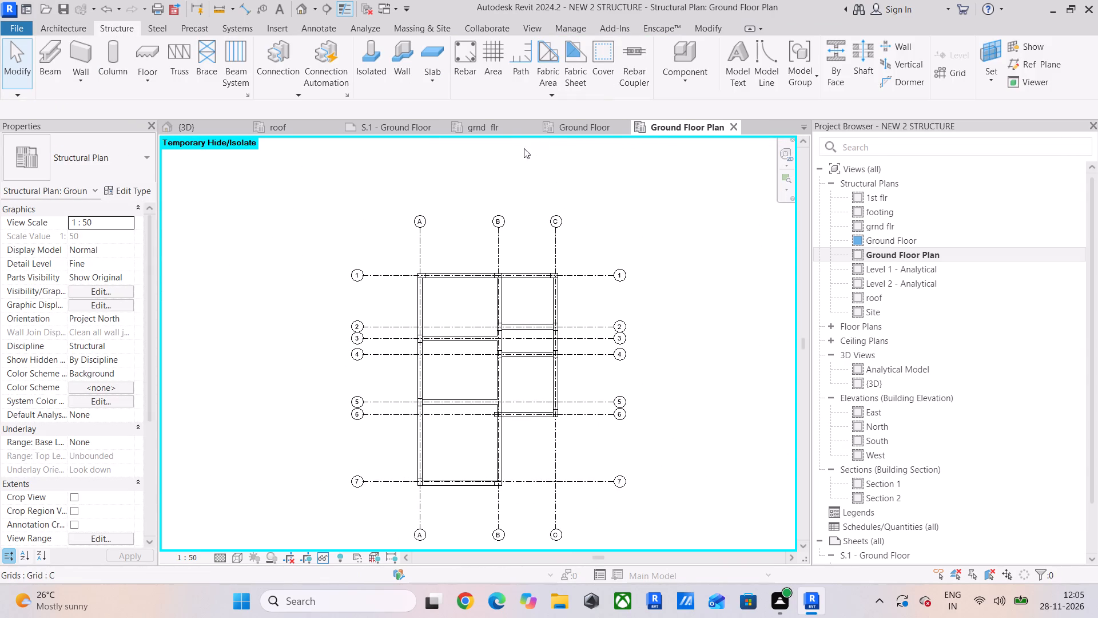
{"action": "left_click", "coordinate": [412, 122]}
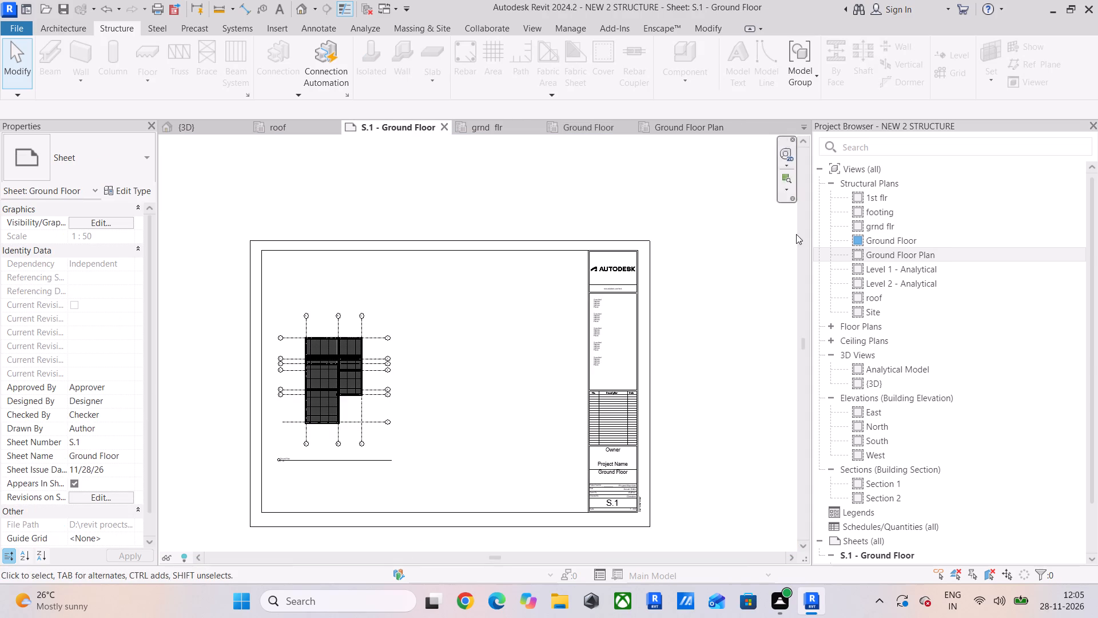
{"action": "left_click_drag", "start_coordinate": [896, 253], "coordinate": [482, 367]}
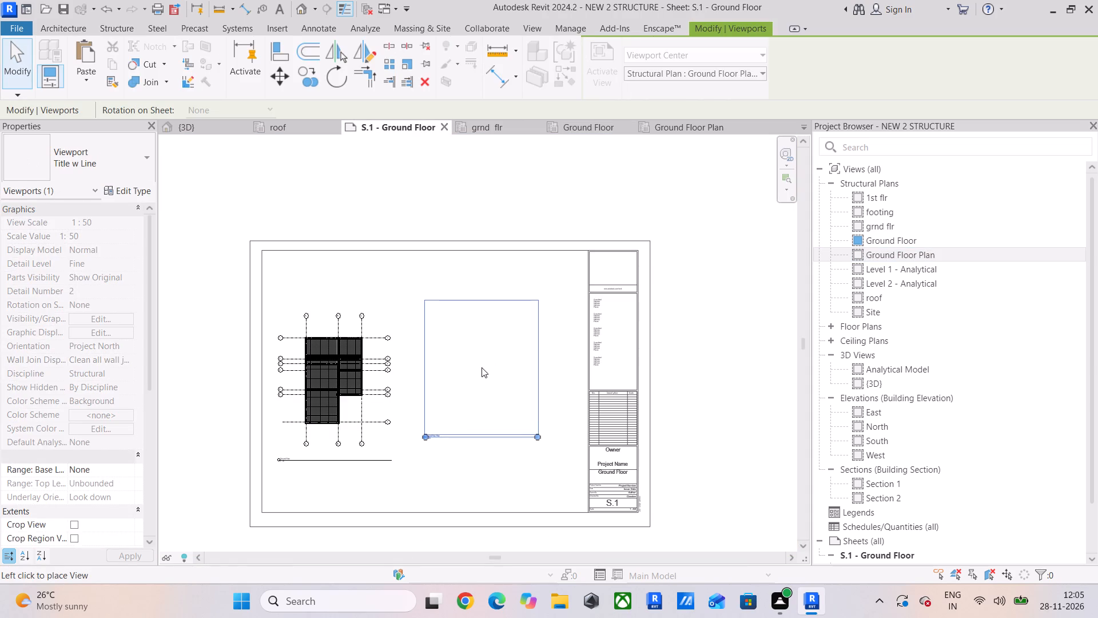
{"action": "left_click", "coordinate": [496, 383]}
{"action": "scroll", "coordinate": [496, 383], "scroll_direction": "up", "scroll_amount": 5}
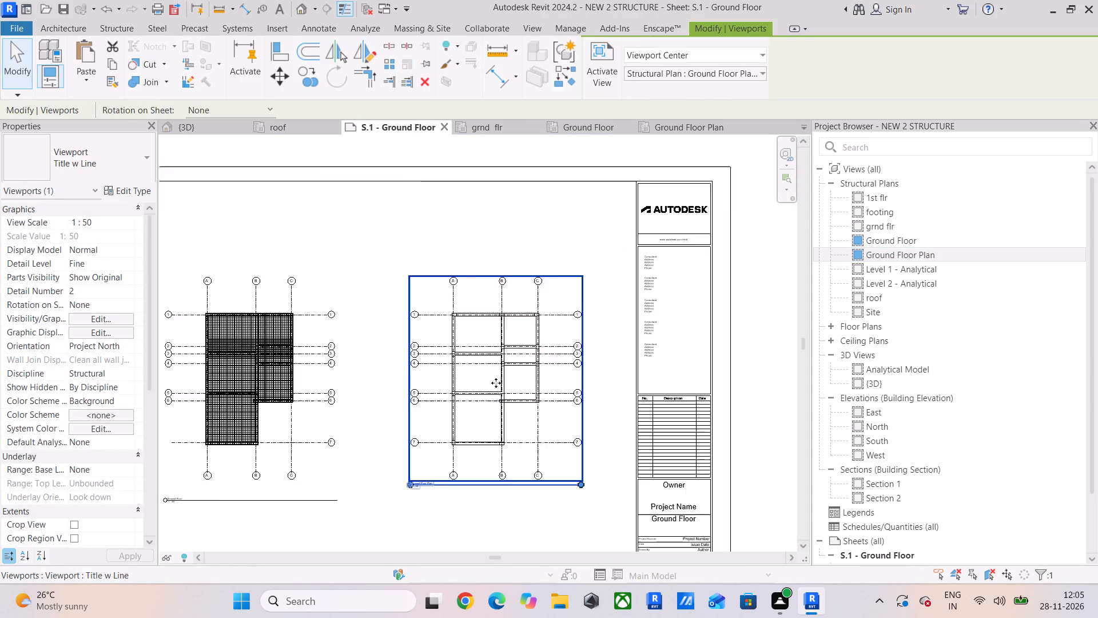
{"action": "key", "text": "Escape"}
{"action": "scroll", "coordinate": [490, 383], "scroll_direction": "down", "scroll_amount": 5}
{"action": "key", "text": "Escape"}
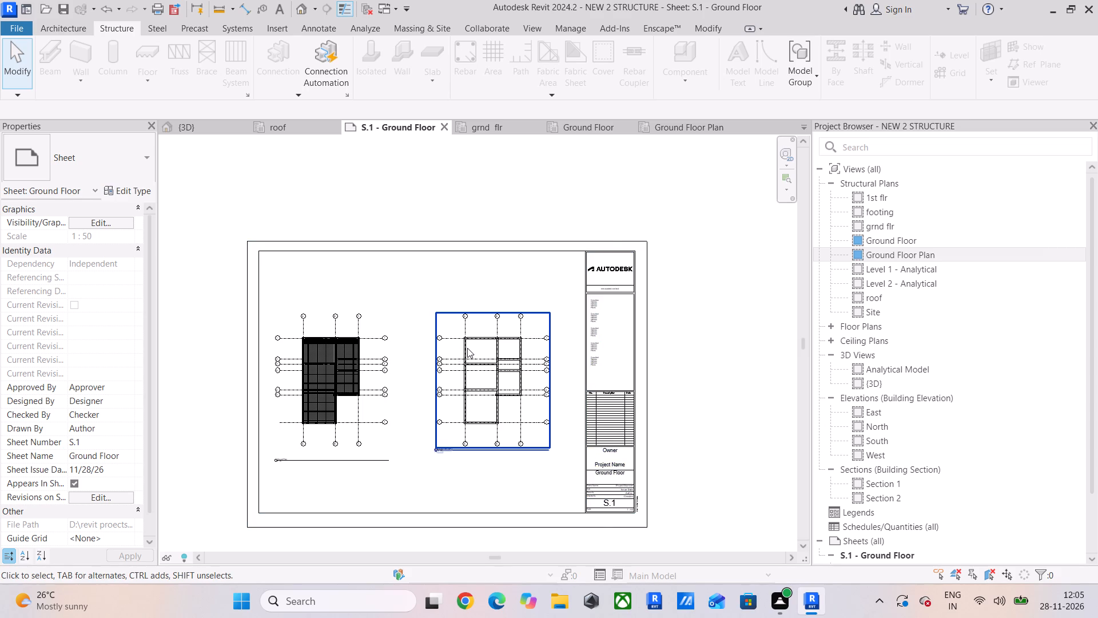
Examine the framing plan and the reinforcement plan placed on sheet S.1.
{"action": "scroll", "coordinate": [467, 348], "scroll_direction": "up", "scroll_amount": 11}
{"action": "scroll", "coordinate": [453, 363], "scroll_direction": "down", "scroll_amount": 8}
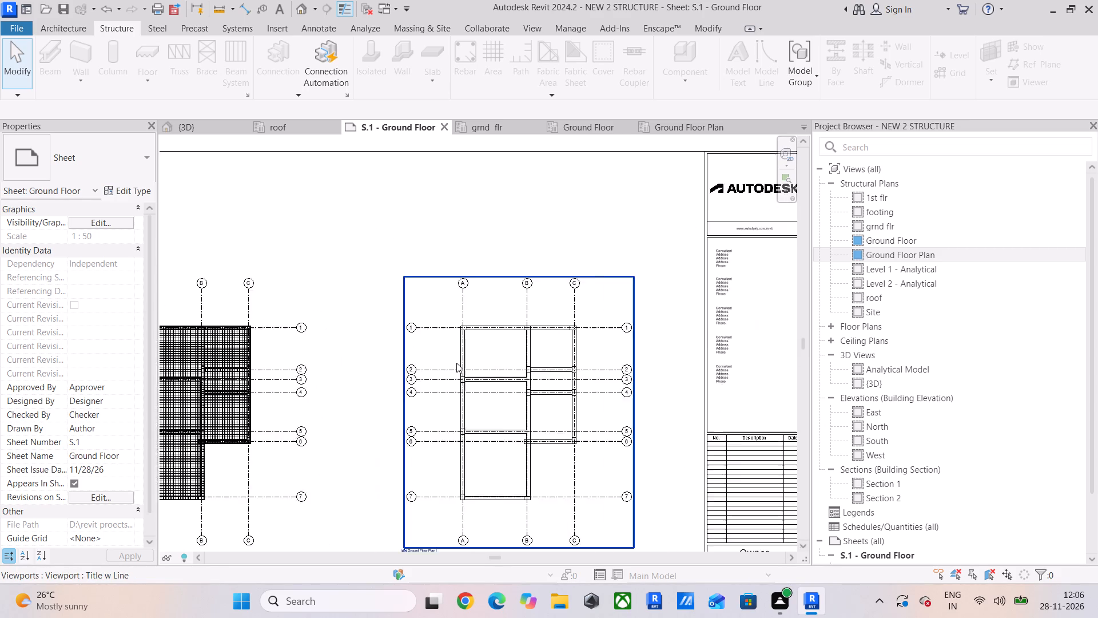
{"action": "scroll", "coordinate": [456, 363], "scroll_direction": "down", "scroll_amount": 2}
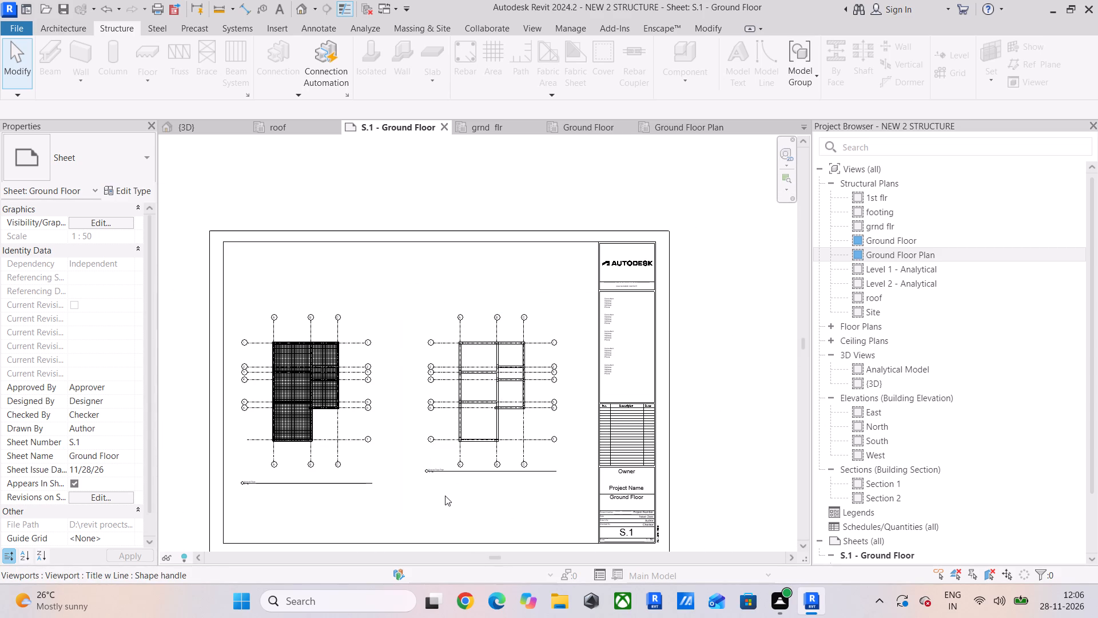
{"action": "scroll", "coordinate": [281, 405], "scroll_direction": "up", "scroll_amount": 13}
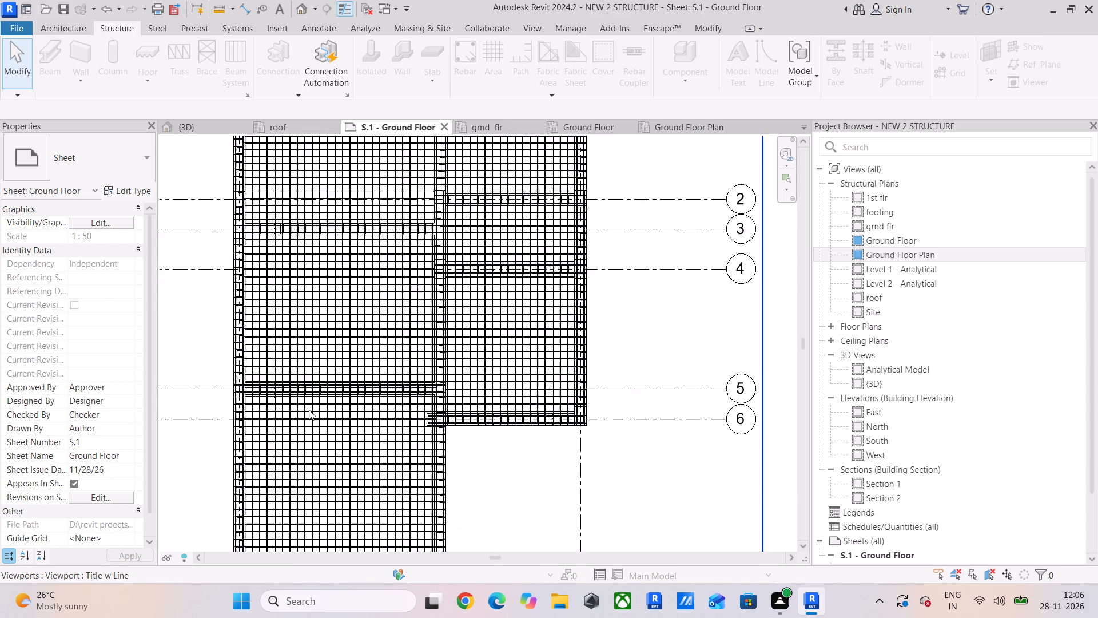
{"action": "scroll", "coordinate": [309, 410], "scroll_direction": "up", "scroll_amount": 4}
{"action": "scroll", "coordinate": [309, 410], "scroll_direction": "down", "scroll_amount": 18}
{"action": "scroll", "coordinate": [355, 413], "scroll_direction": "down", "scroll_amount": 4}
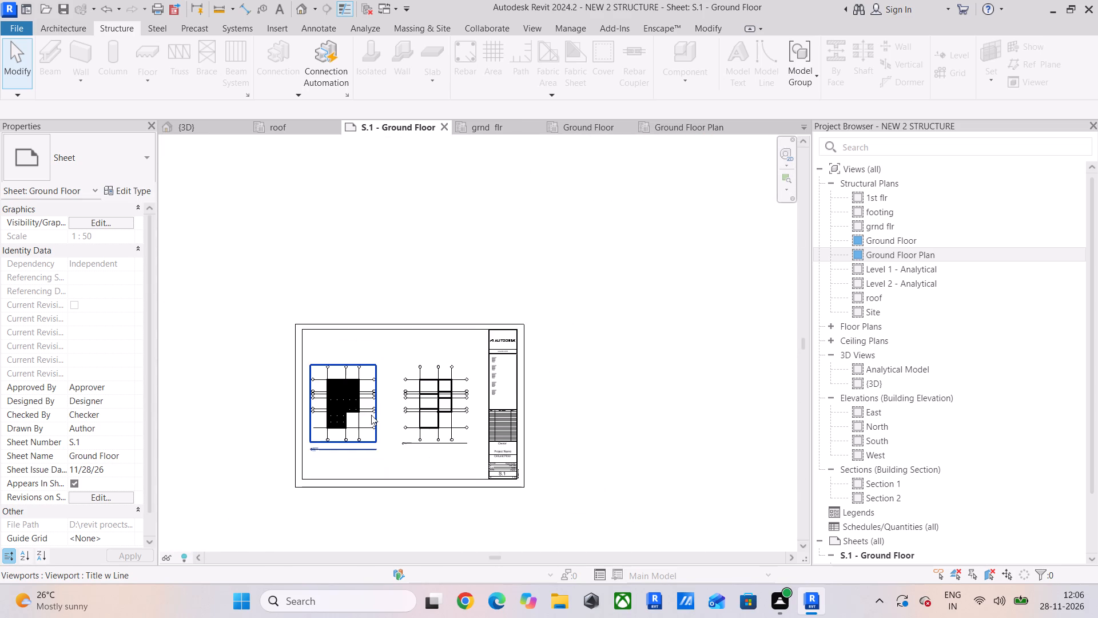
{"action": "middle_click_drag", "start_coordinate": [371, 415], "coordinate": [361, 386]}
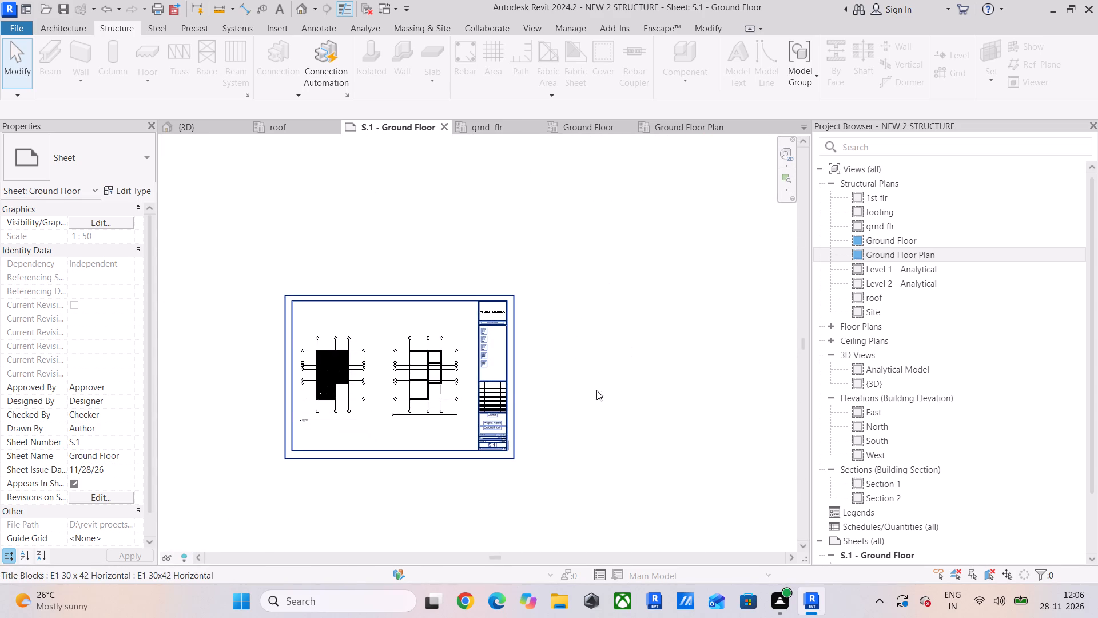
Start a PDF export of sheet S.1 - Ground Floor.
{"action": "left_click", "coordinate": [5, 19]}
{"action": "left_click", "coordinate": [10, 27]}
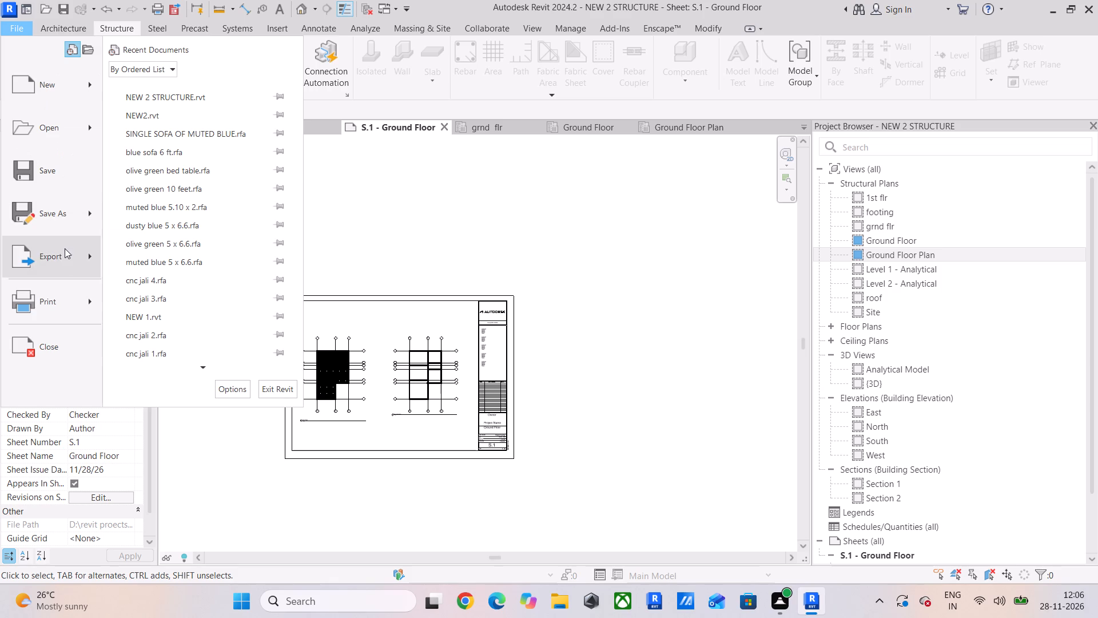
{"action": "left_click", "coordinate": [63, 266]}
{"action": "left_click", "coordinate": [200, 142]}
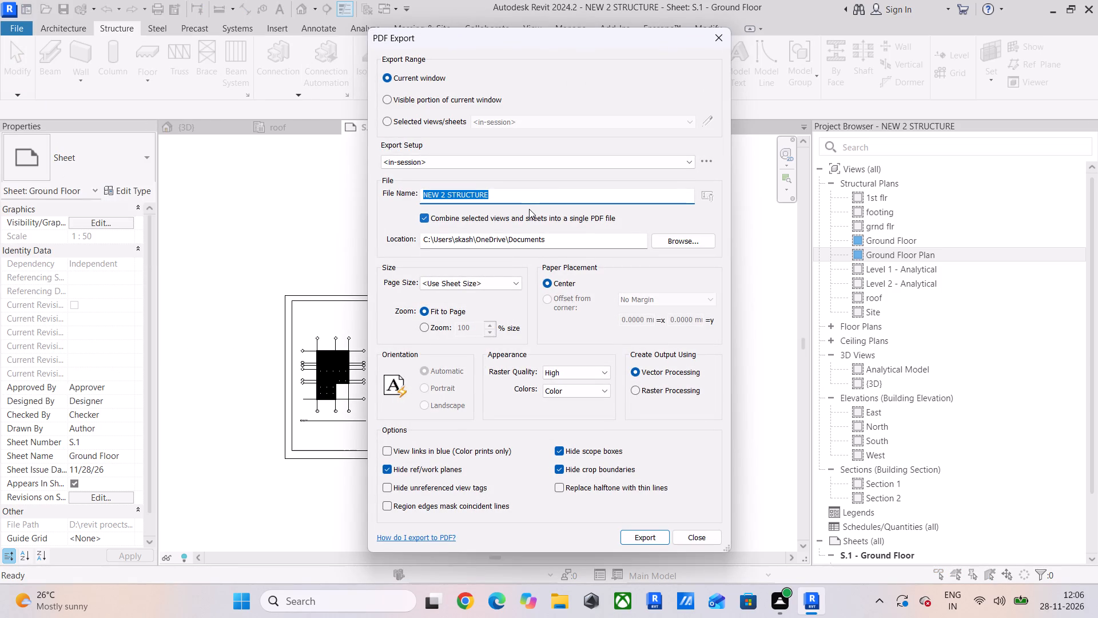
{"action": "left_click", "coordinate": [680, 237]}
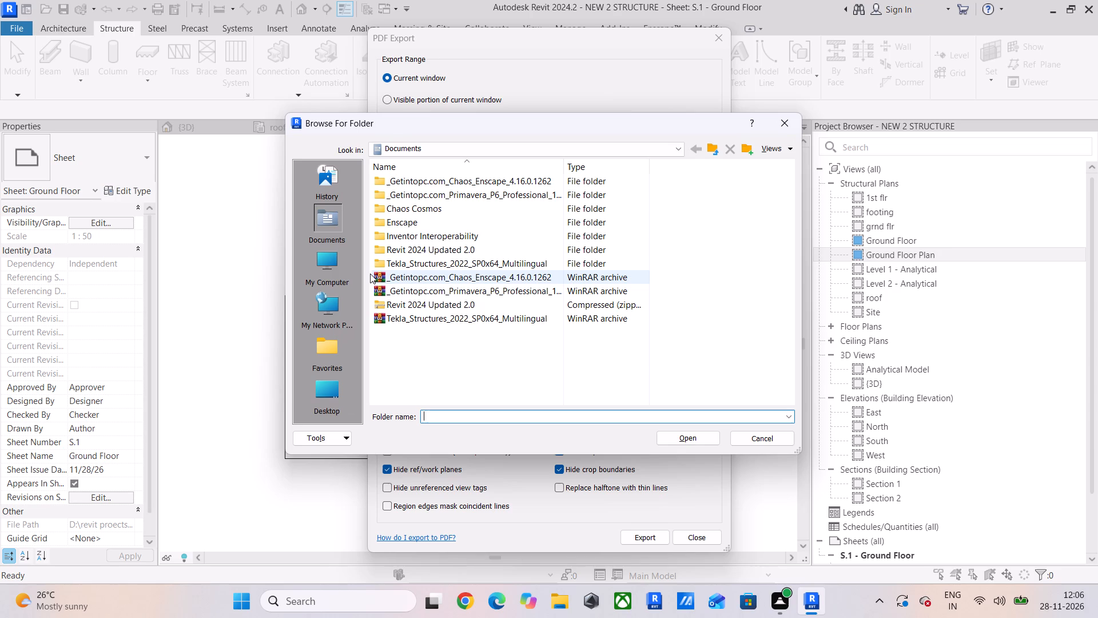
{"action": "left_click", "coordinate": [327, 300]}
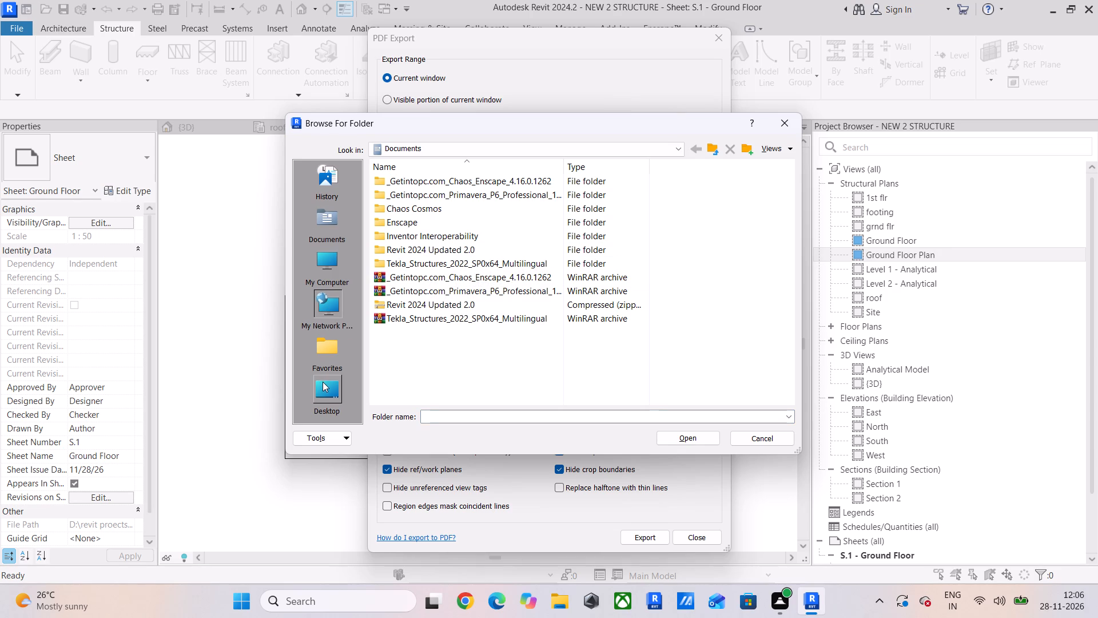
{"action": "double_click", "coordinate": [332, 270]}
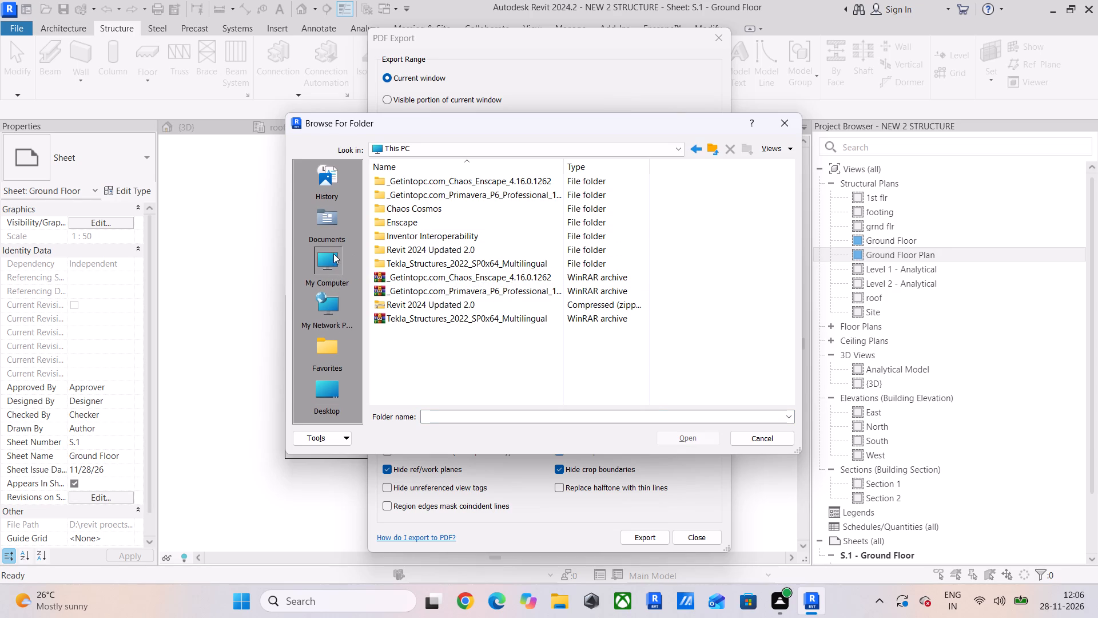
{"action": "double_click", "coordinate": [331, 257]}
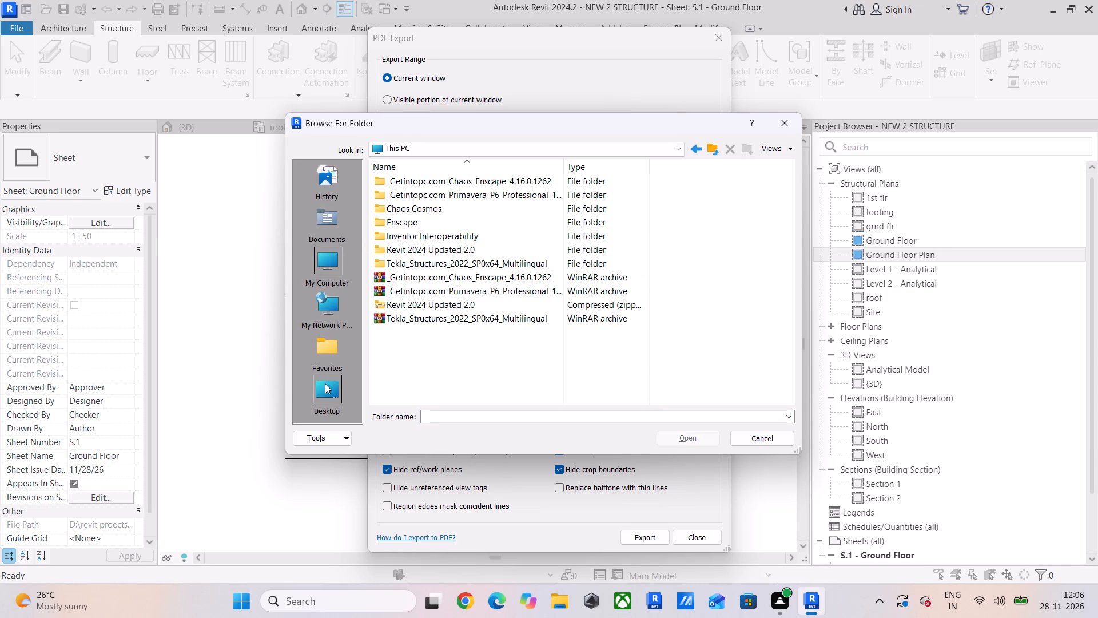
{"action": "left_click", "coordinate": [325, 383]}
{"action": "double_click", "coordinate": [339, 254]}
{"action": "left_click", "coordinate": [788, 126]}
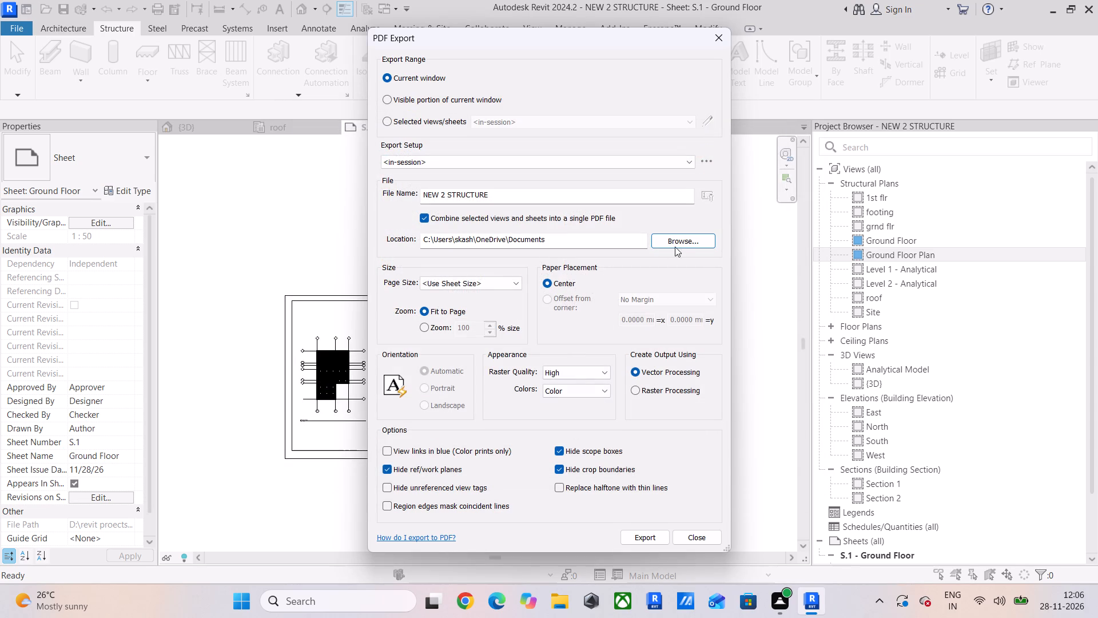
Create a folder named New 2 in D:\revit proects\SHEETS and set it as the PDF export location.
{"action": "left_click", "coordinate": [675, 239]}
{"action": "double_click", "coordinate": [314, 267]}
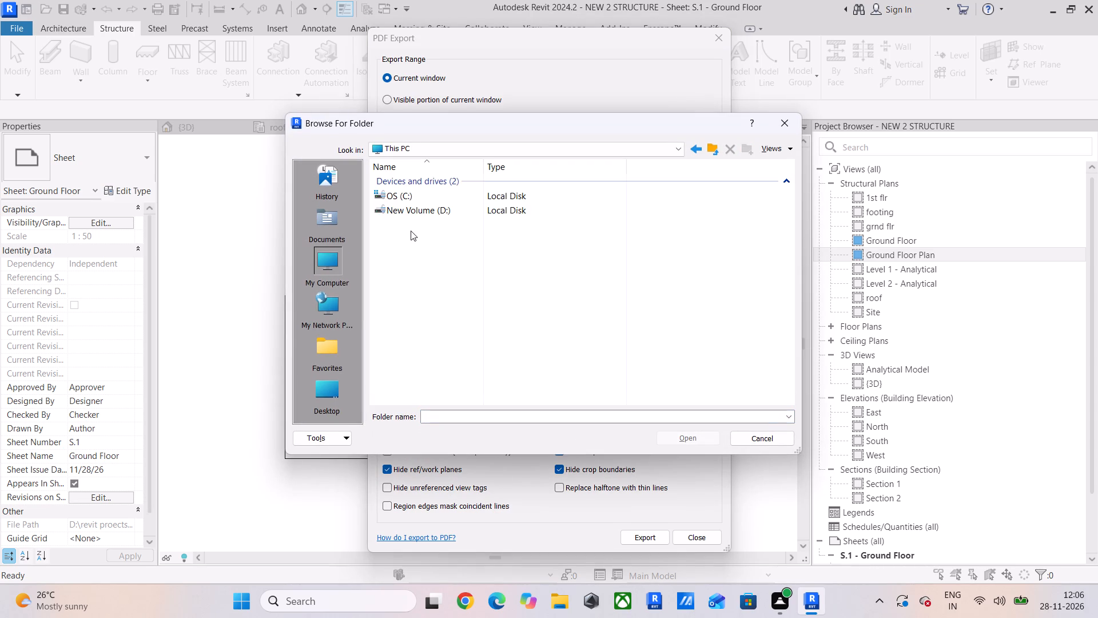
{"action": "double_click", "coordinate": [417, 216]}
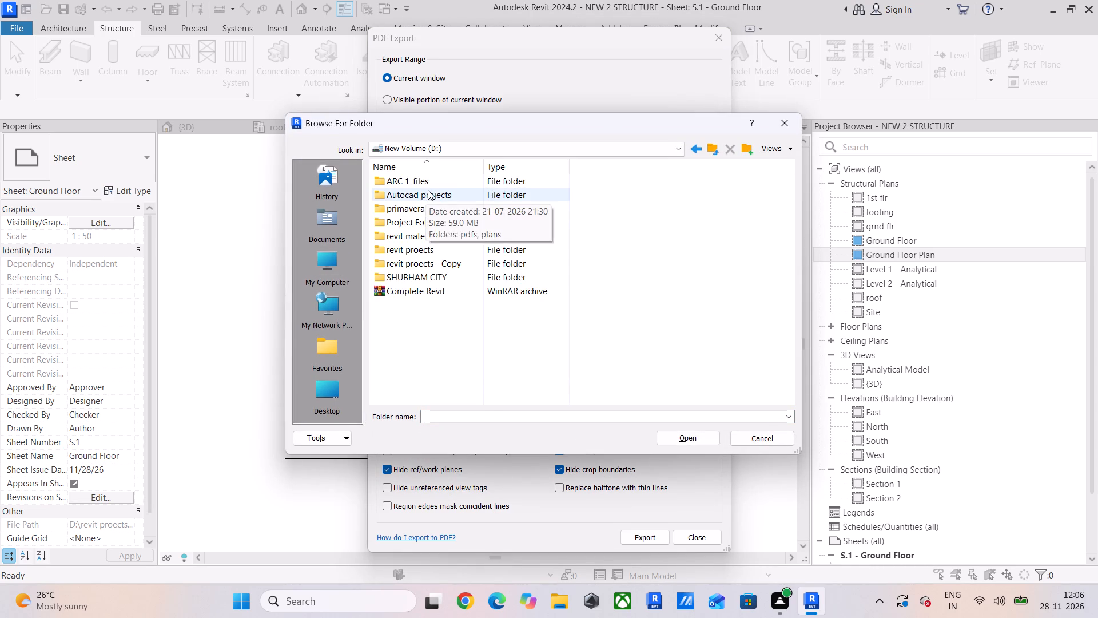
{"action": "double_click", "coordinate": [424, 250]}
{"action": "double_click", "coordinate": [404, 230]}
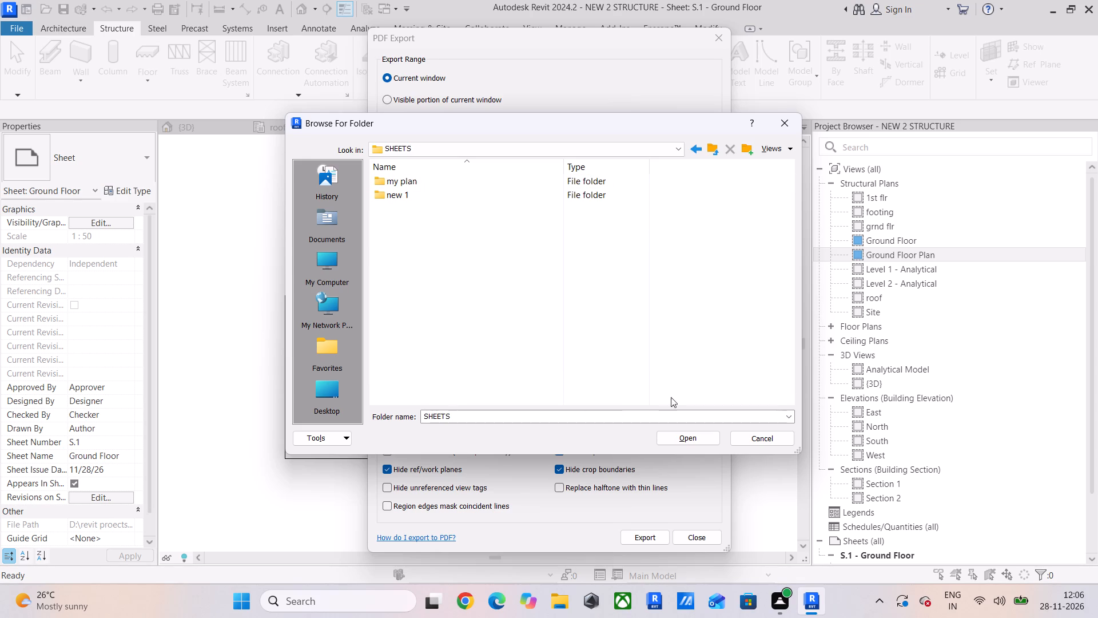
{"action": "left_click", "coordinate": [746, 148]}
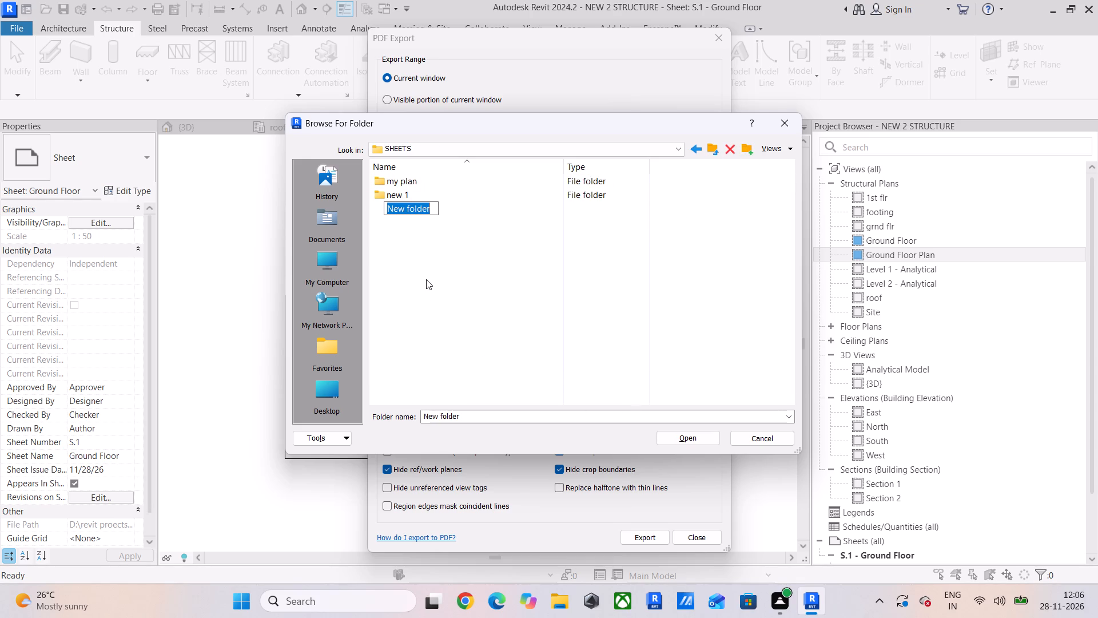
{"action": "type", "text": "New 2"}
{"action": "key", "text": "Return"}
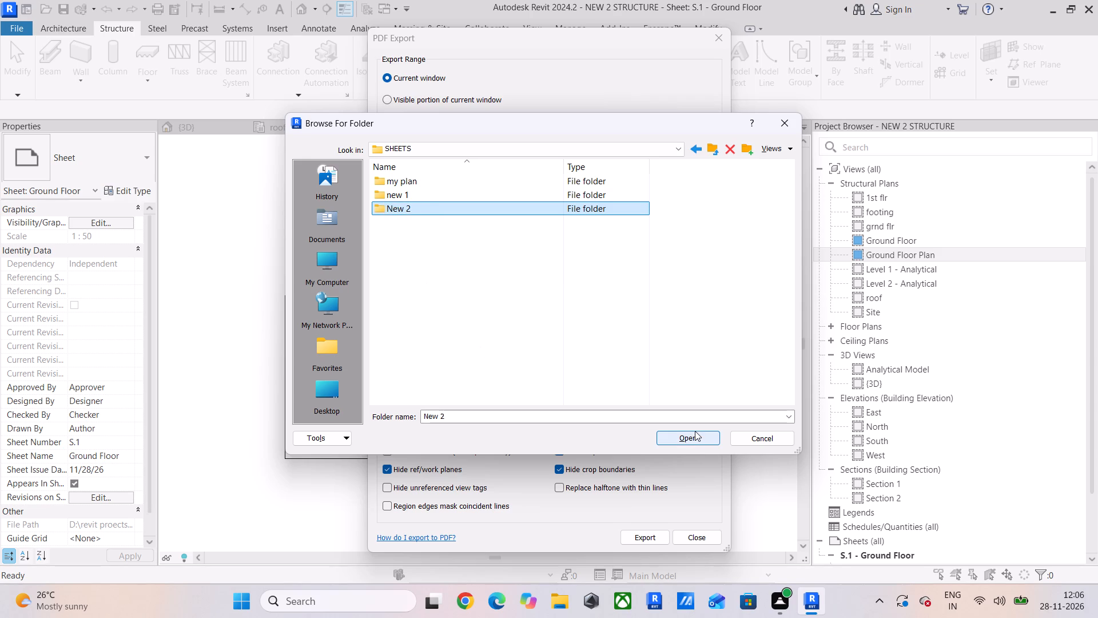
{"action": "left_click", "coordinate": [691, 437]}
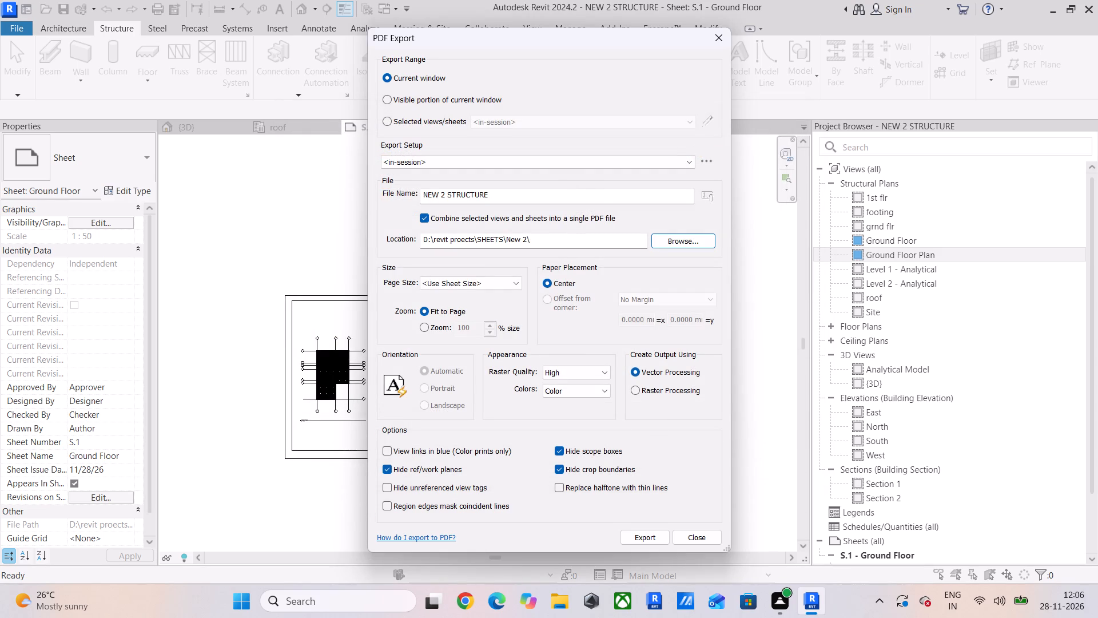
Name the PDF Ground floor plan structure and export it, leaving Temporary Hide/Isolate mode on.
{"action": "left_click", "coordinate": [548, 195]}
{"action": "left_click_drag", "start_coordinate": [548, 195], "coordinate": [313, 195]}
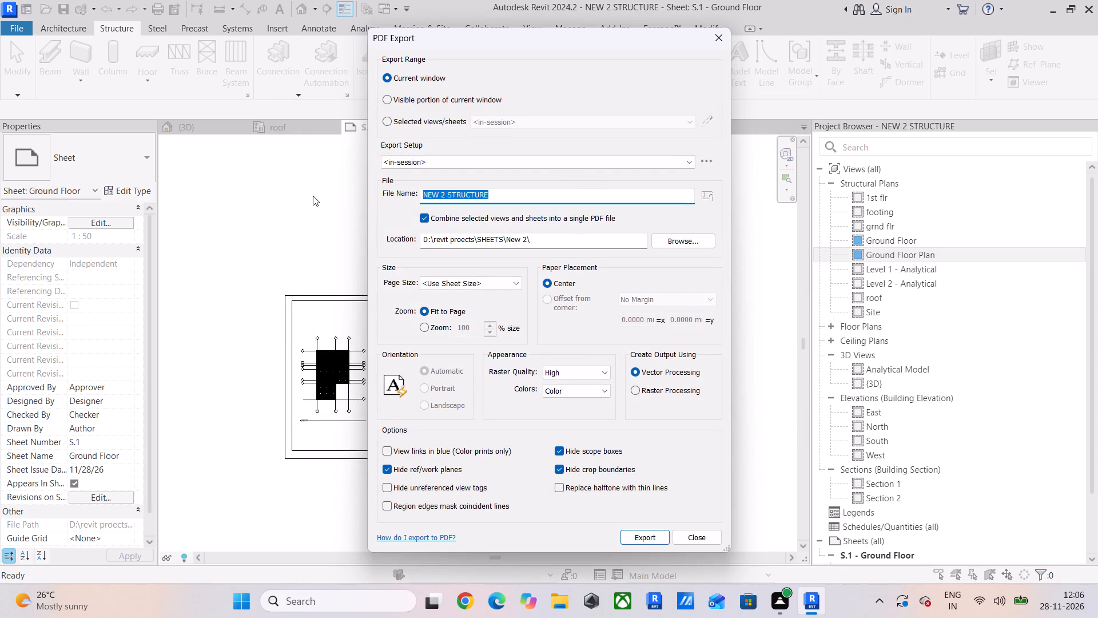
{"action": "type", "text": "Gr"}
{"action": "type", "text": "ound floor plan structure"}
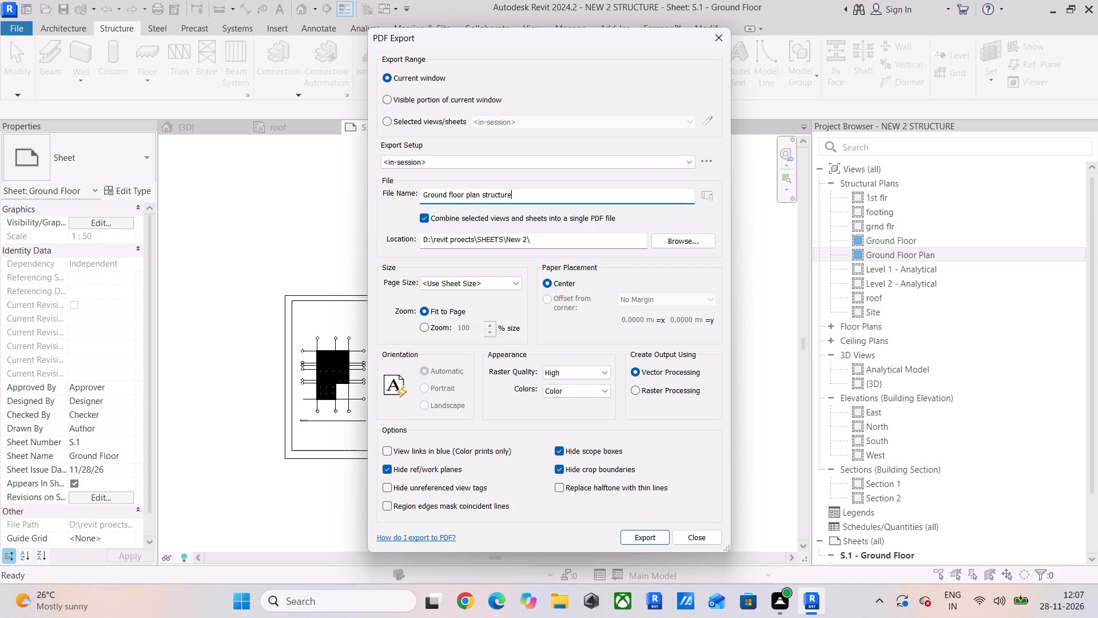
{"action": "key", "text": "Return"}
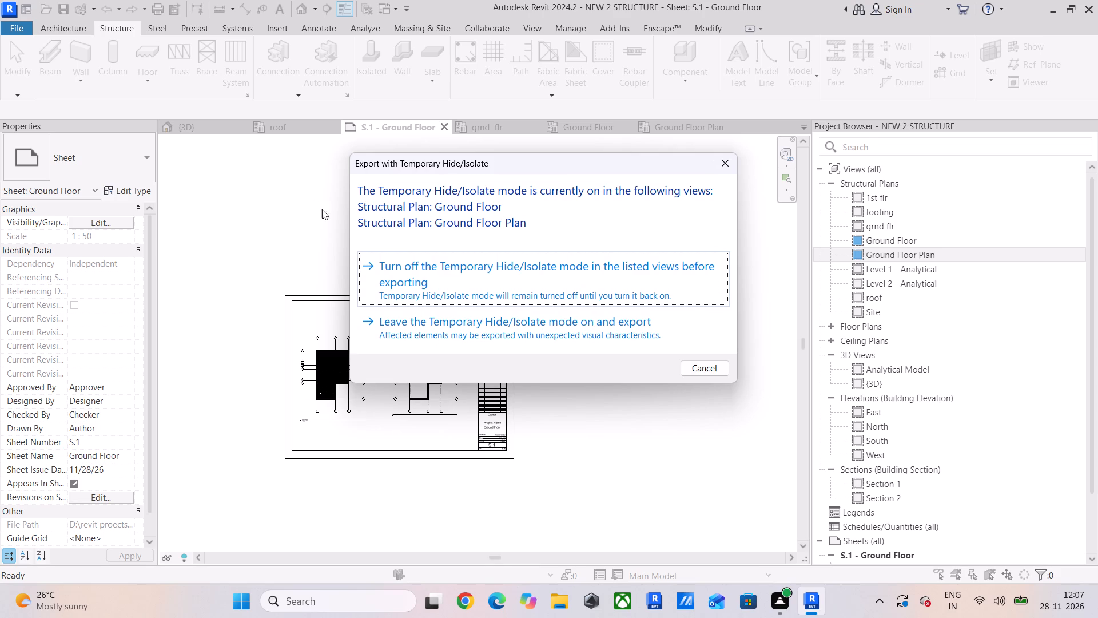
{"action": "left_click", "coordinate": [448, 321]}
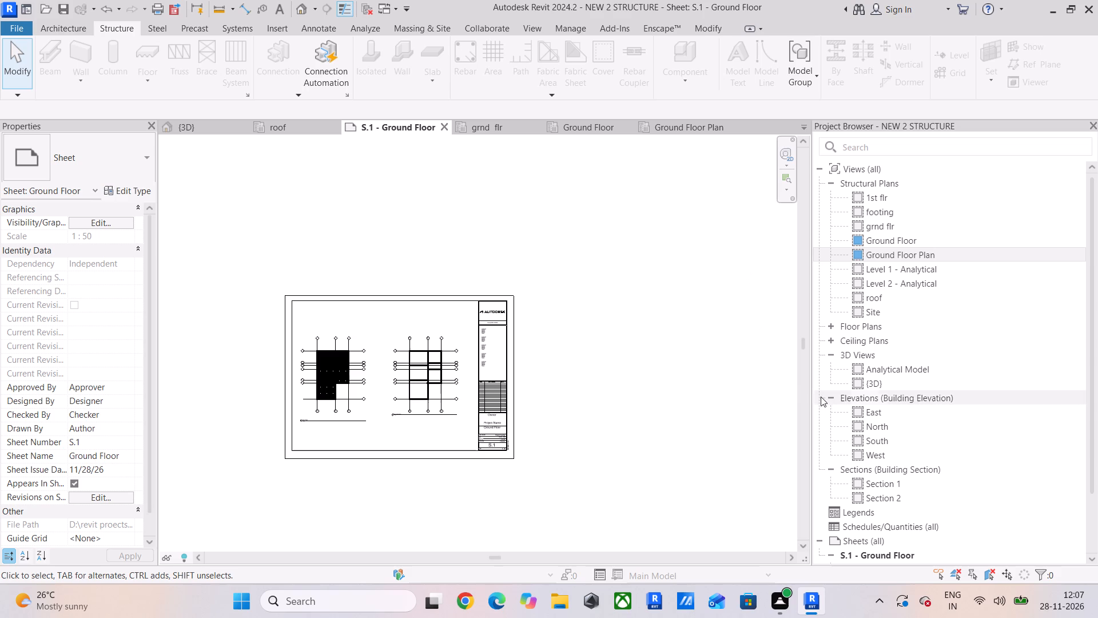
Close the S.1 - Ground Floor sheet and the grnd flr, Ground Floor and Ground Floor Plan views.
{"action": "scroll", "coordinate": [347, 360], "scroll_direction": "up", "scroll_amount": 4}
{"action": "scroll", "coordinate": [503, 422], "scroll_direction": "up", "scroll_amount": 5}
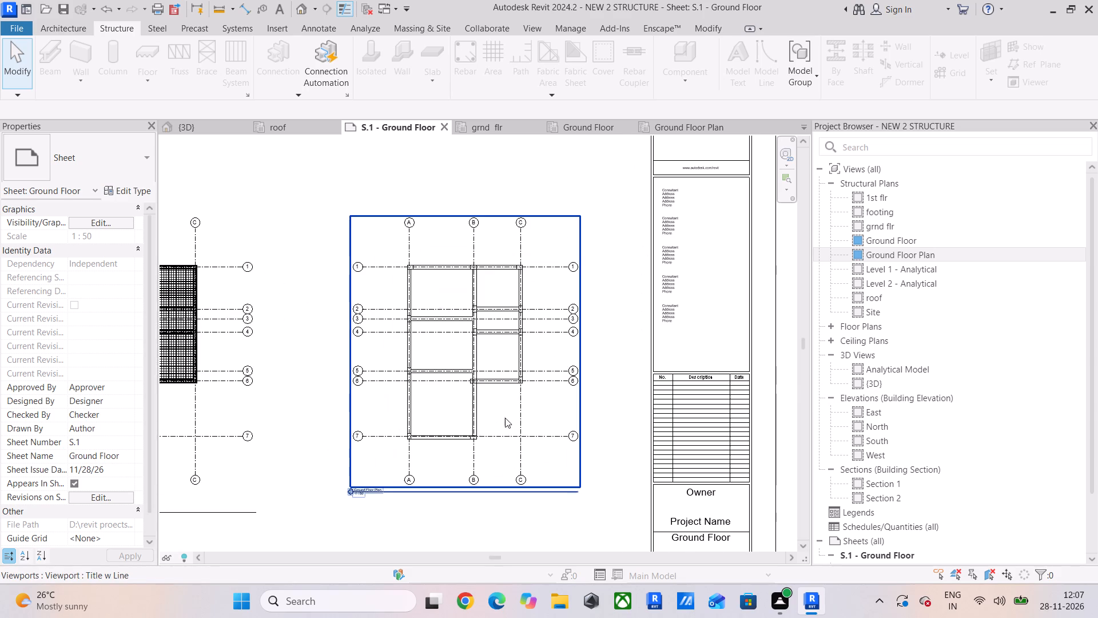
{"action": "scroll", "coordinate": [510, 410], "scroll_direction": "down", "scroll_amount": 4}
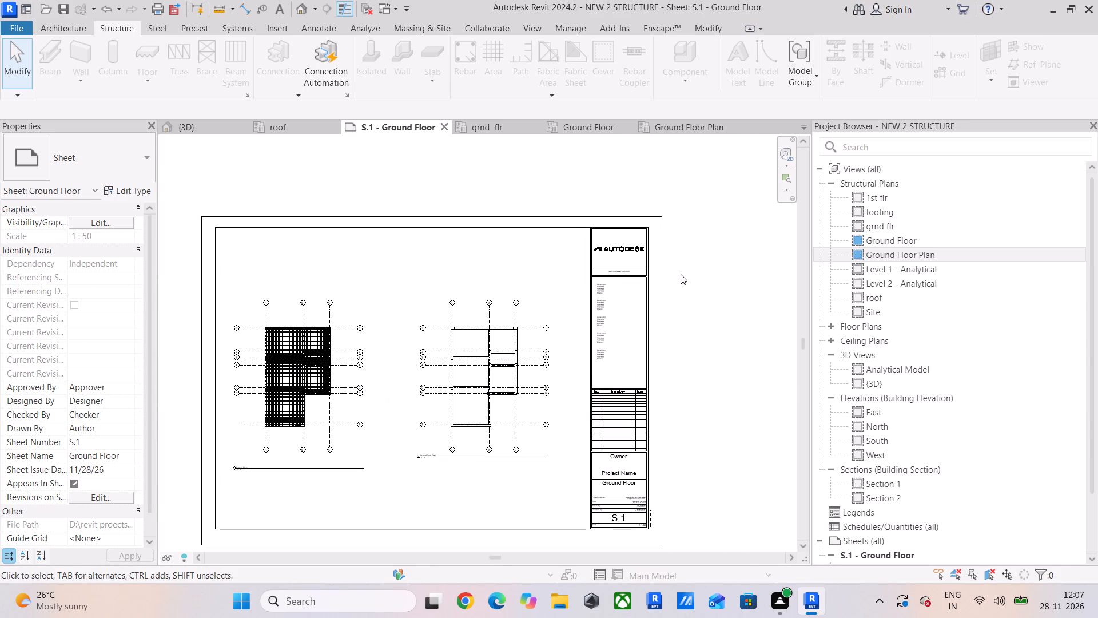
{"action": "left_click", "coordinate": [442, 125]}
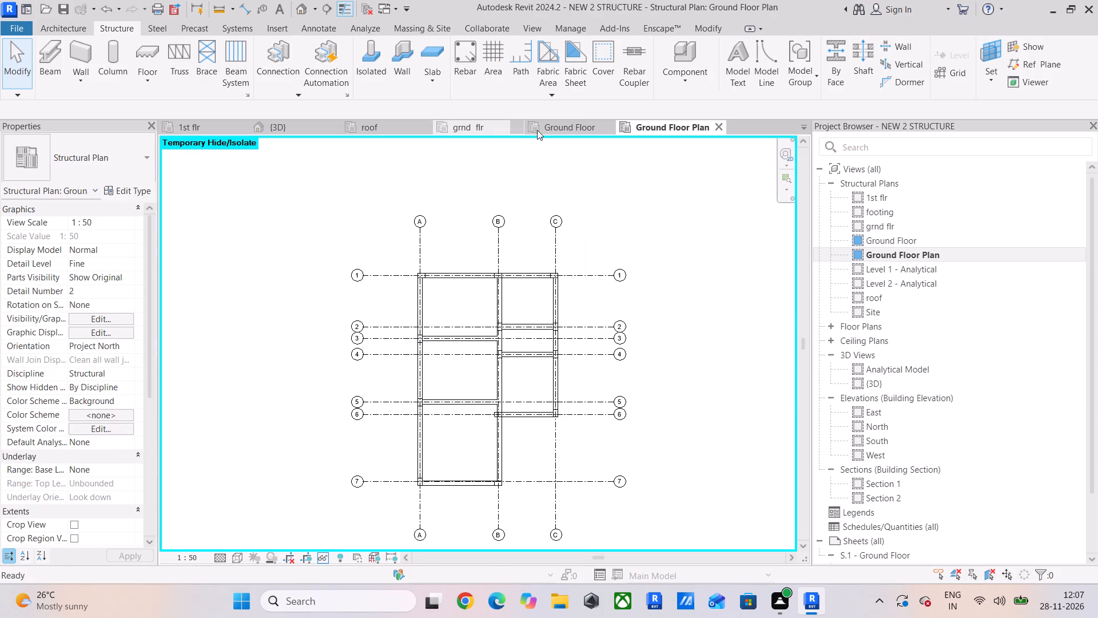
{"action": "left_click", "coordinate": [518, 122]}
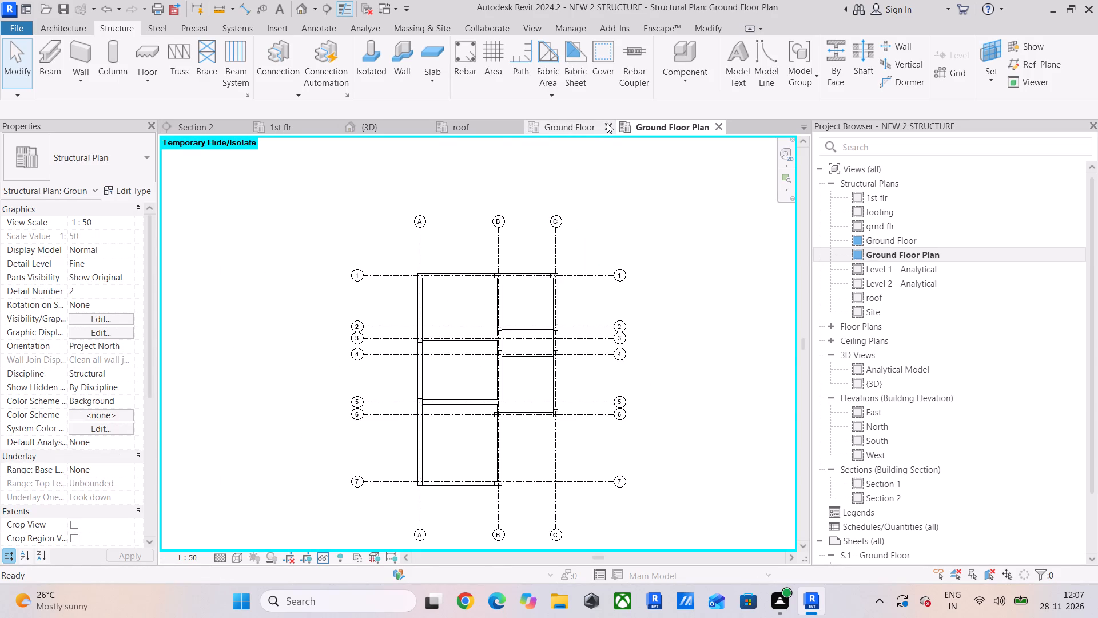
{"action": "left_click", "coordinate": [607, 123]}
{"action": "left_click", "coordinate": [624, 124]}
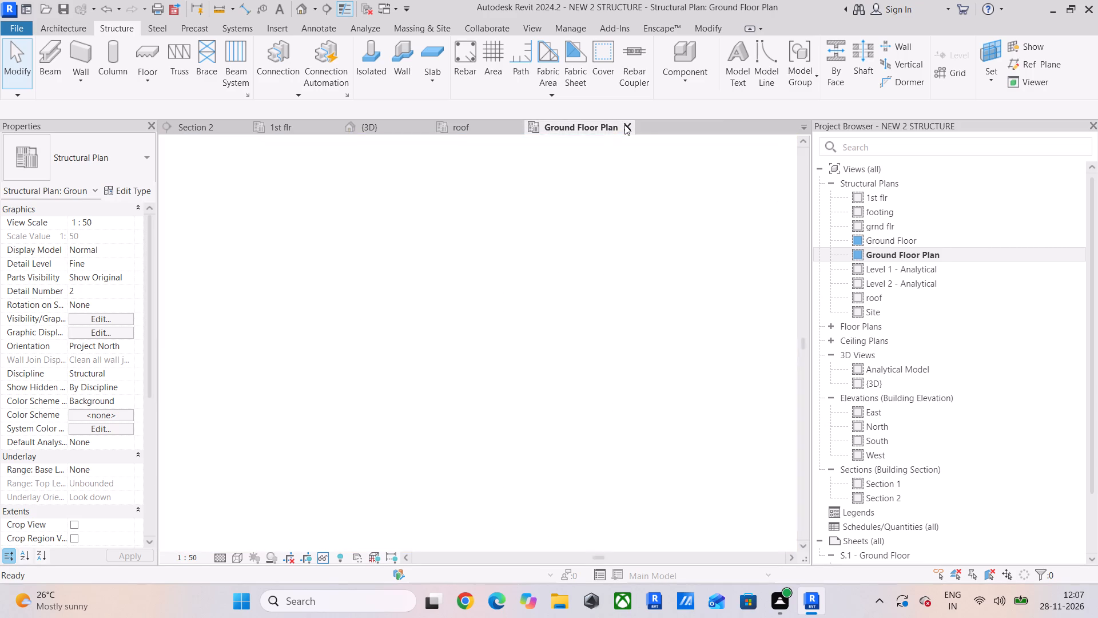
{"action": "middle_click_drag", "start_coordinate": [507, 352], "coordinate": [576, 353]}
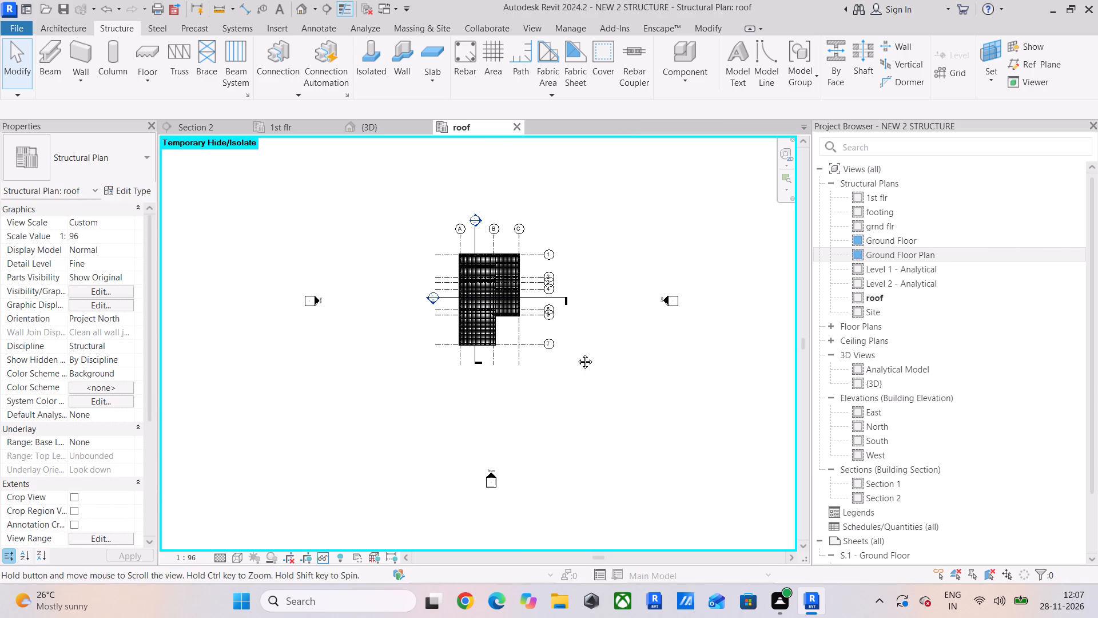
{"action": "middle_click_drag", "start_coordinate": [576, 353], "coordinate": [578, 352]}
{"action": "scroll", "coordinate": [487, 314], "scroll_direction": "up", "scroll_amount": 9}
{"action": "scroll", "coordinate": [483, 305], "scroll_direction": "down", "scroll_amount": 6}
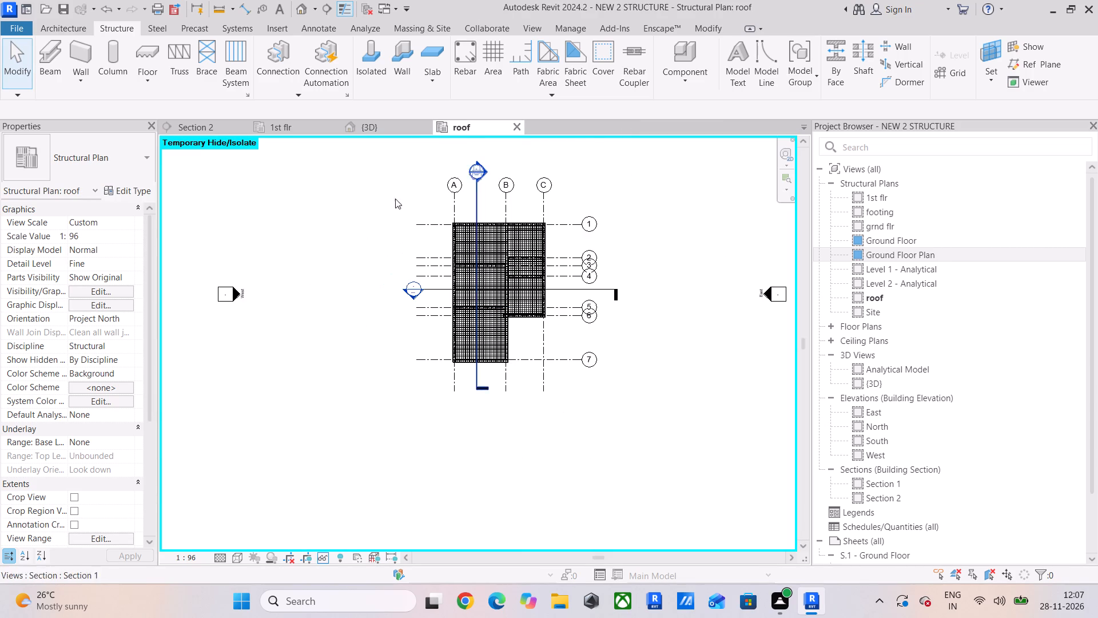
Duplicate the 1st flr structural plan and rename the copy First Floor.
{"action": "left_click", "coordinate": [290, 123]}
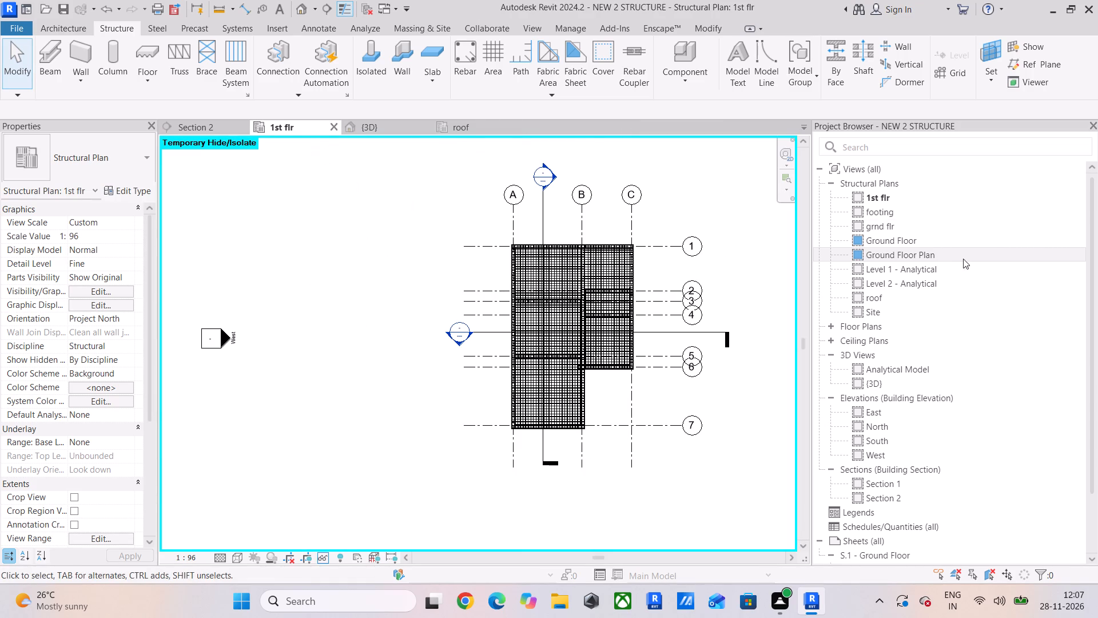
{"action": "right_click", "coordinate": [900, 195]}
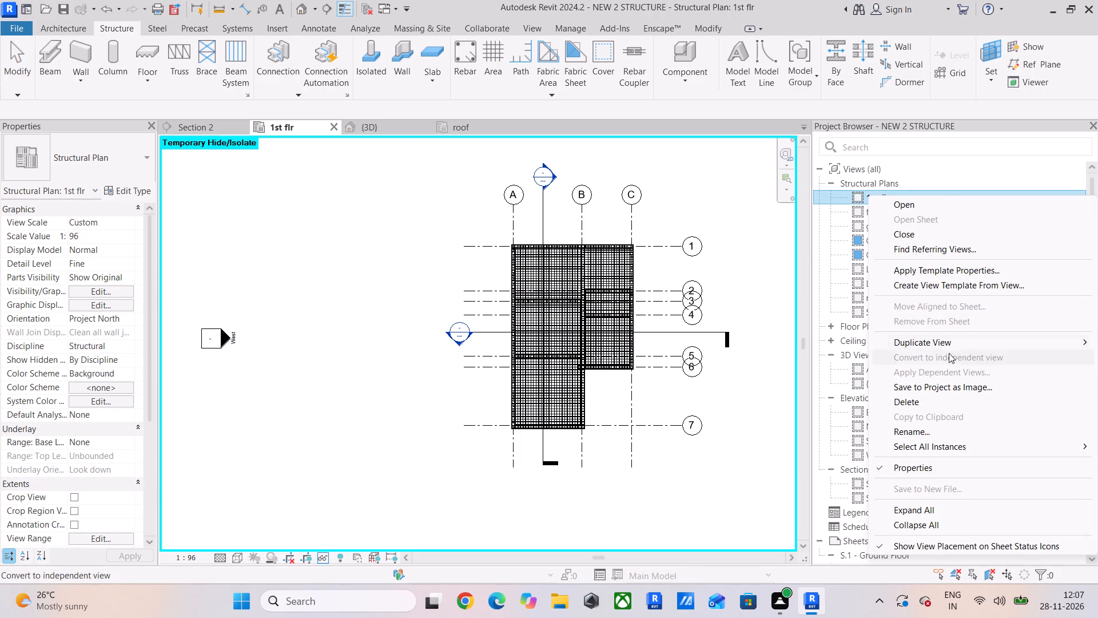
{"action": "left_click", "coordinate": [938, 335]}
{"action": "left_click", "coordinate": [801, 354]}
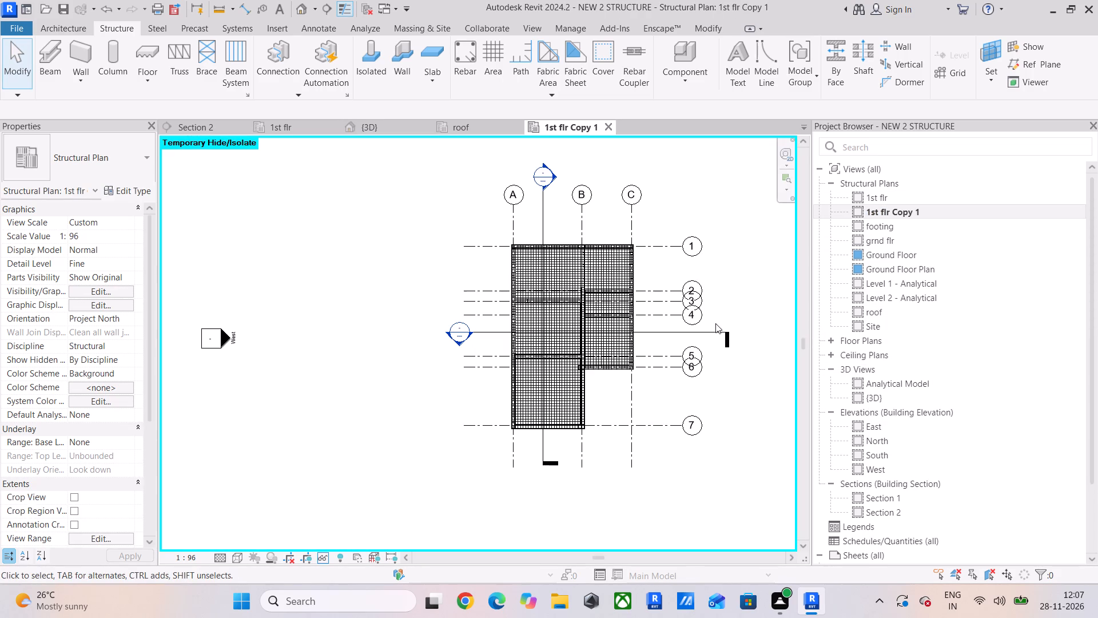
{"action": "right_click", "coordinate": [957, 209]}
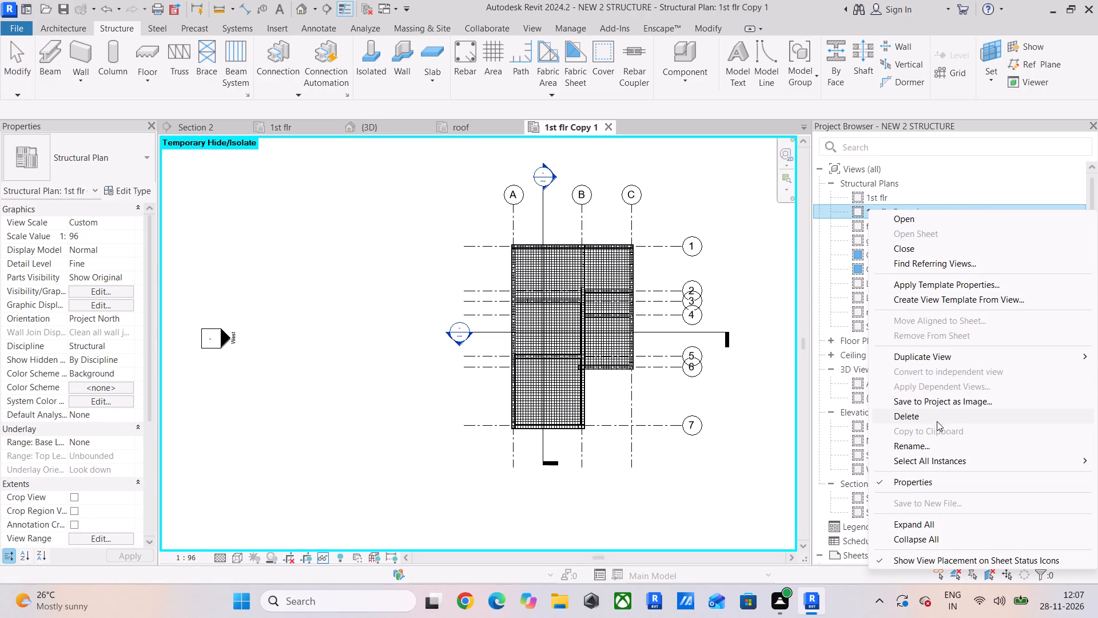
{"action": "left_click", "coordinate": [921, 449]}
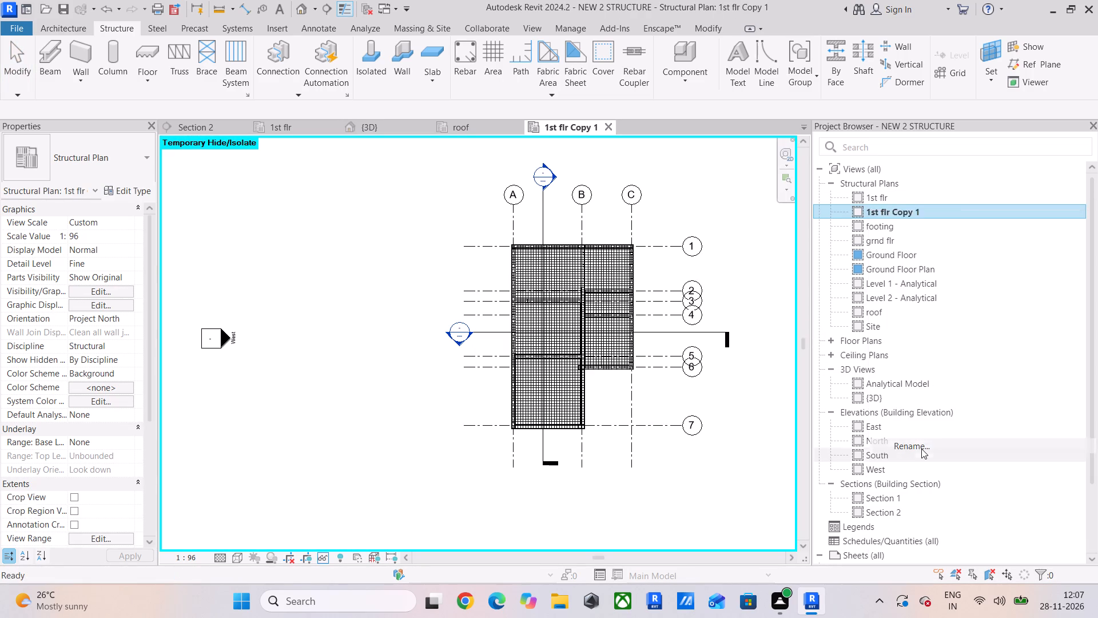
{"action": "type", "text": "First Floor"}
{"action": "key", "text": "Return"}
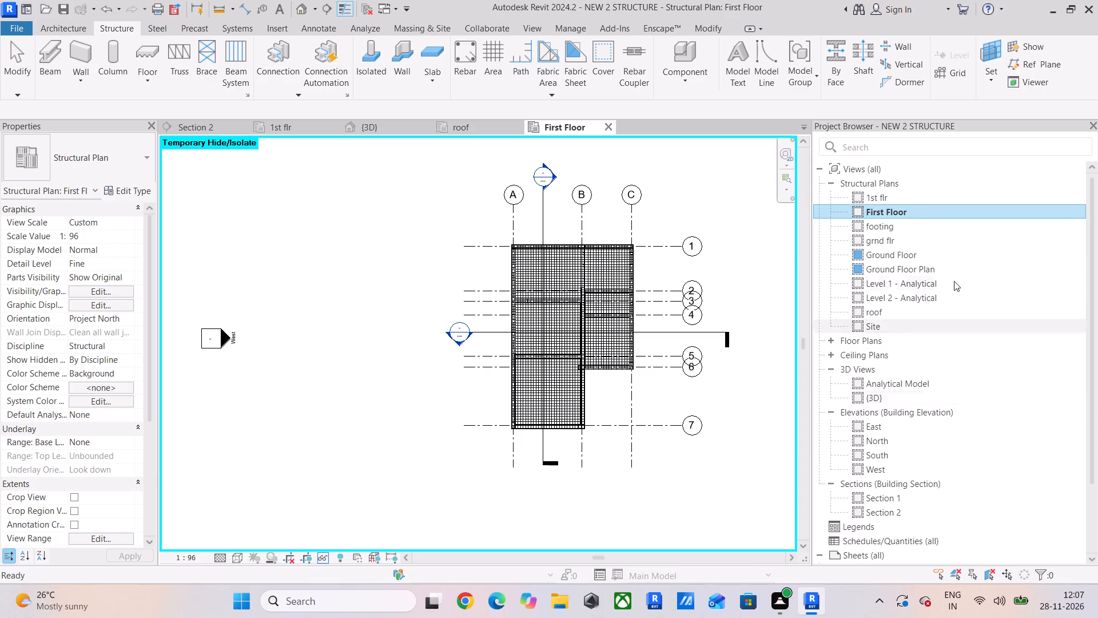
Temporarily hide both building section marks in the First Floor plan.
{"action": "middle_click_drag", "start_coordinate": [648, 330], "coordinate": [604, 319]}
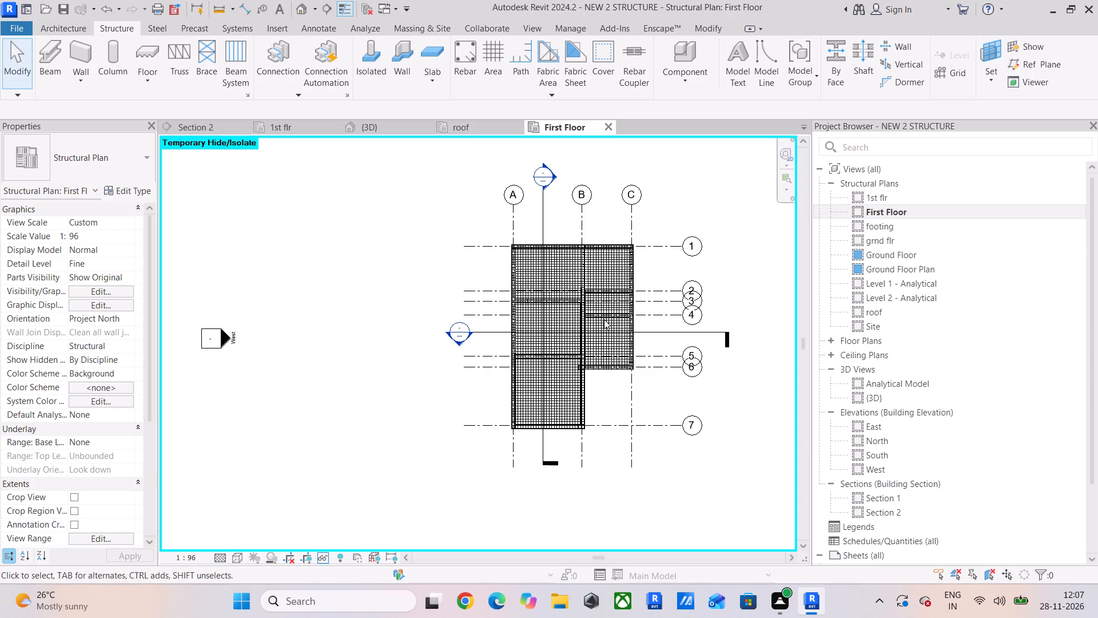
{"action": "middle_click_drag", "start_coordinate": [604, 319], "coordinate": [543, 296]}
{"action": "scroll", "coordinate": [638, 255], "scroll_direction": "up", "scroll_amount": 2}
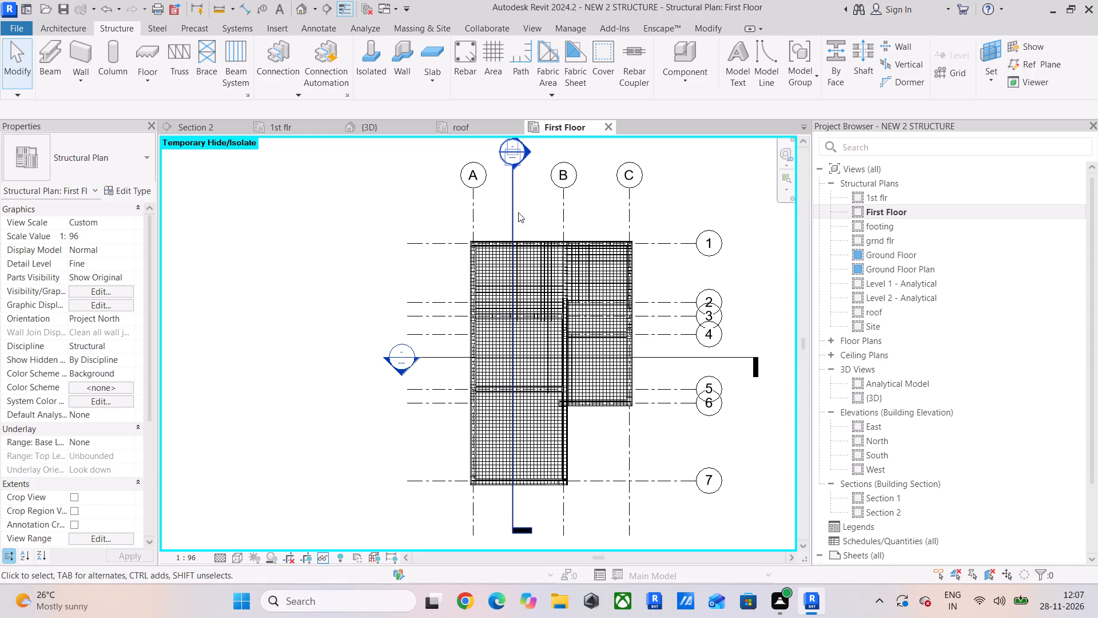
{"action": "left_click", "coordinate": [514, 208]}
{"action": "left_click", "coordinate": [436, 355], "text": "ctrl"}
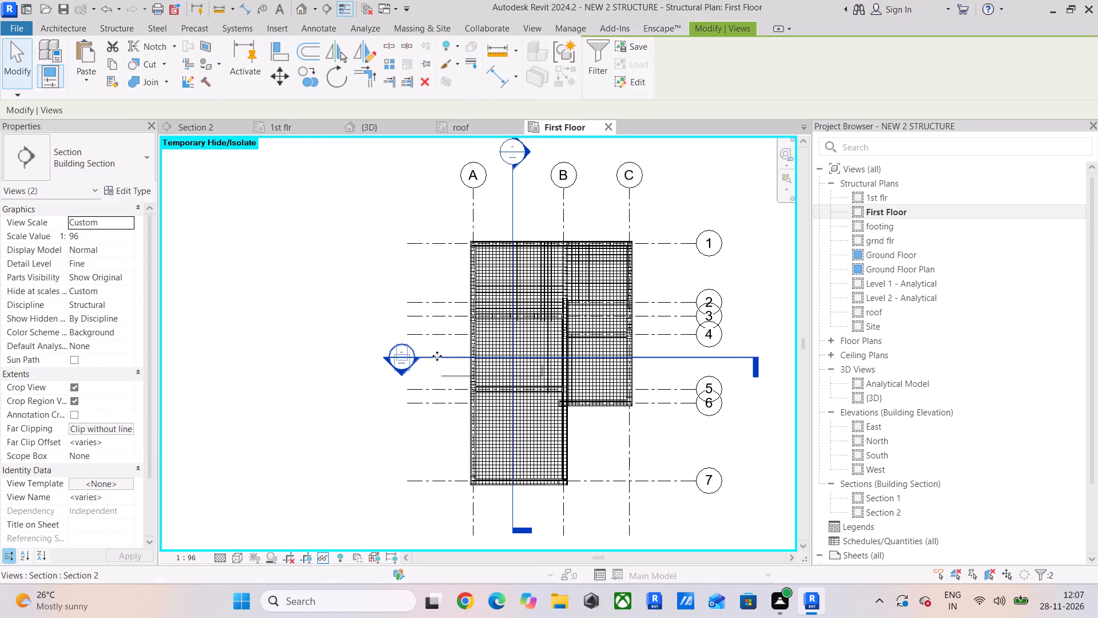
{"action": "type", "text": "hh"}
Examine the slab reinforcement and beams across the grid in the First Floor plan.
{"action": "scroll", "coordinate": [538, 545], "scroll_direction": "up", "scroll_amount": 5}
{"action": "middle_click_drag", "start_coordinate": [540, 522], "coordinate": [460, 518]}
{"action": "scroll", "coordinate": [495, 437], "scroll_direction": "down", "scroll_amount": 3}
{"action": "middle_click_drag", "start_coordinate": [507, 430], "coordinate": [489, 437]}
{"action": "scroll", "coordinate": [486, 362], "scroll_direction": "up", "scroll_amount": 3}
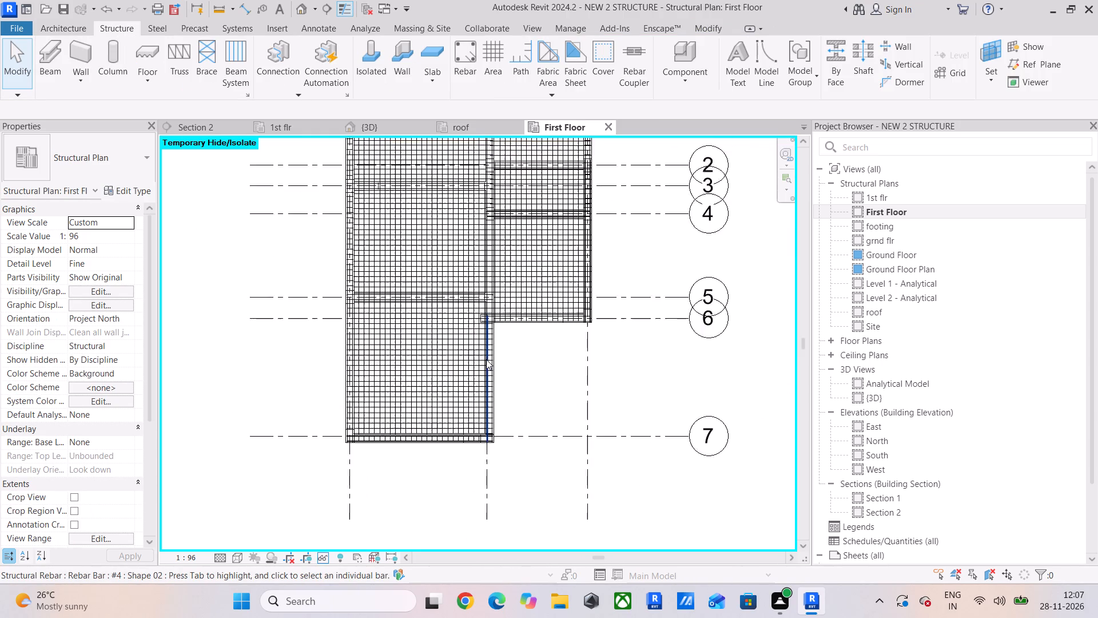
{"action": "scroll", "coordinate": [486, 359], "scroll_direction": "up", "scroll_amount": 3}
{"action": "scroll", "coordinate": [512, 291], "scroll_direction": "up", "scroll_amount": 5}
{"action": "scroll", "coordinate": [511, 299], "scroll_direction": "down", "scroll_amount": 10}
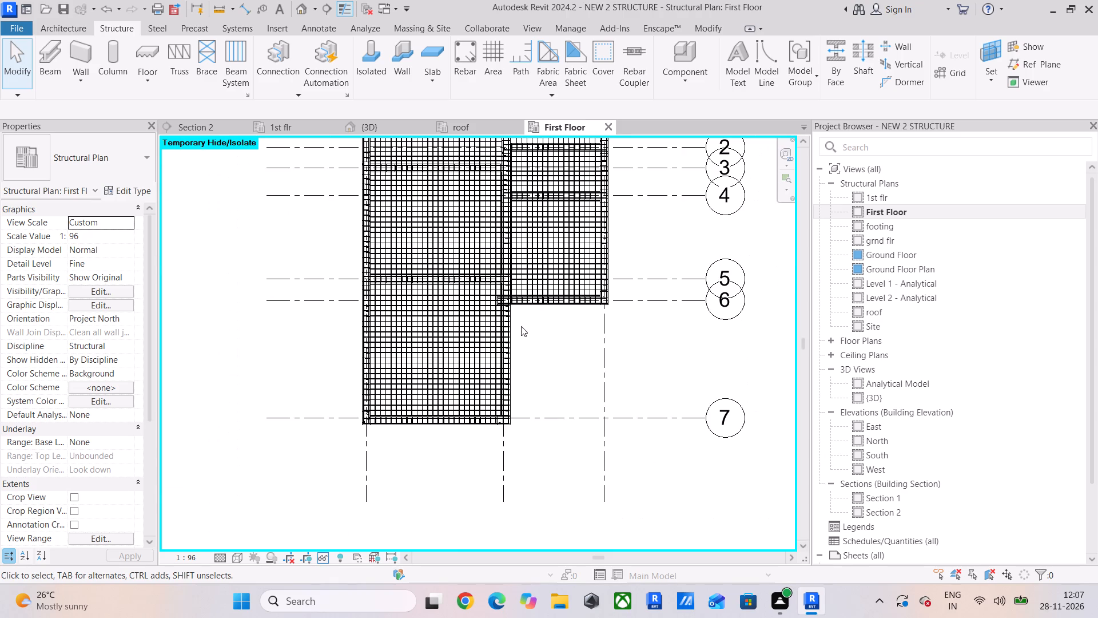
{"action": "scroll", "coordinate": [527, 353], "scroll_direction": "down", "scroll_amount": 4}
{"action": "middle_click_drag", "start_coordinate": [532, 360], "coordinate": [497, 369]}
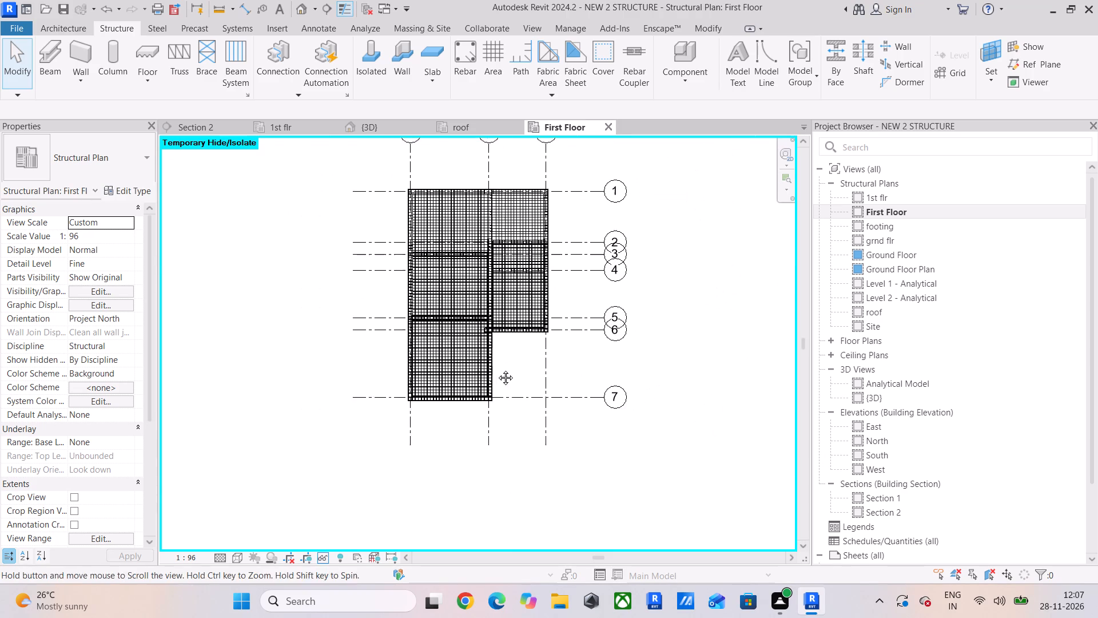
{"action": "middle_click_drag", "start_coordinate": [497, 369], "coordinate": [496, 369]}
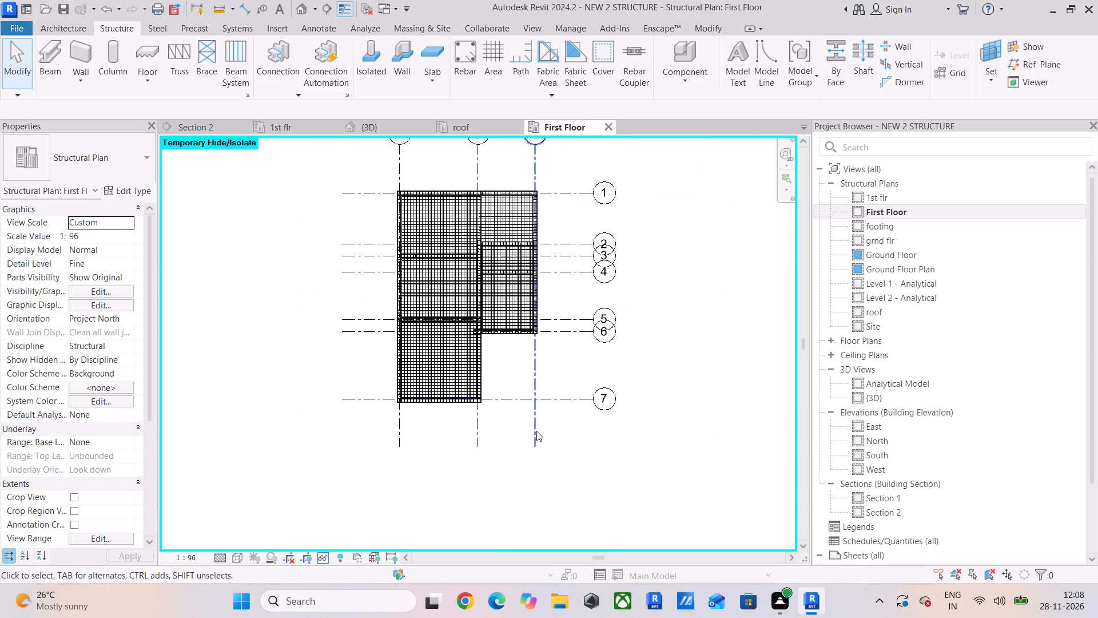
{"action": "scroll", "coordinate": [535, 429], "scroll_direction": "up", "scroll_amount": 5}
{"action": "scroll", "coordinate": [491, 370], "scroll_direction": "down", "scroll_amount": 4}
{"action": "middle_click_drag", "start_coordinate": [491, 370], "coordinate": [492, 380]}
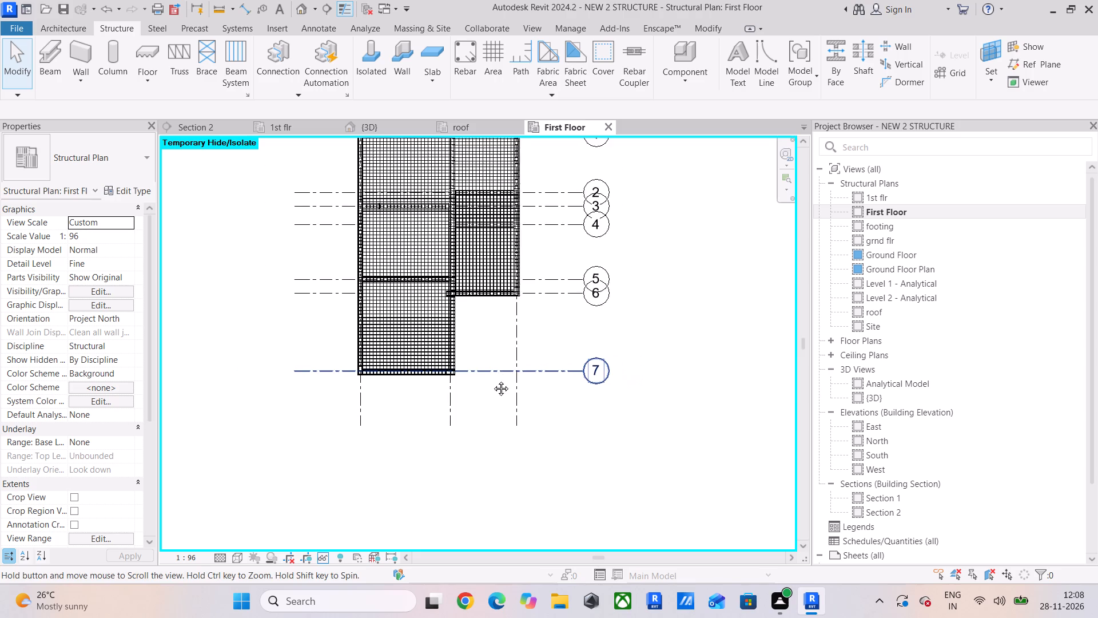
{"action": "middle_click_drag", "start_coordinate": [492, 380], "coordinate": [500, 421]}
{"action": "scroll", "coordinate": [501, 420], "scroll_direction": "down", "scroll_amount": 3}
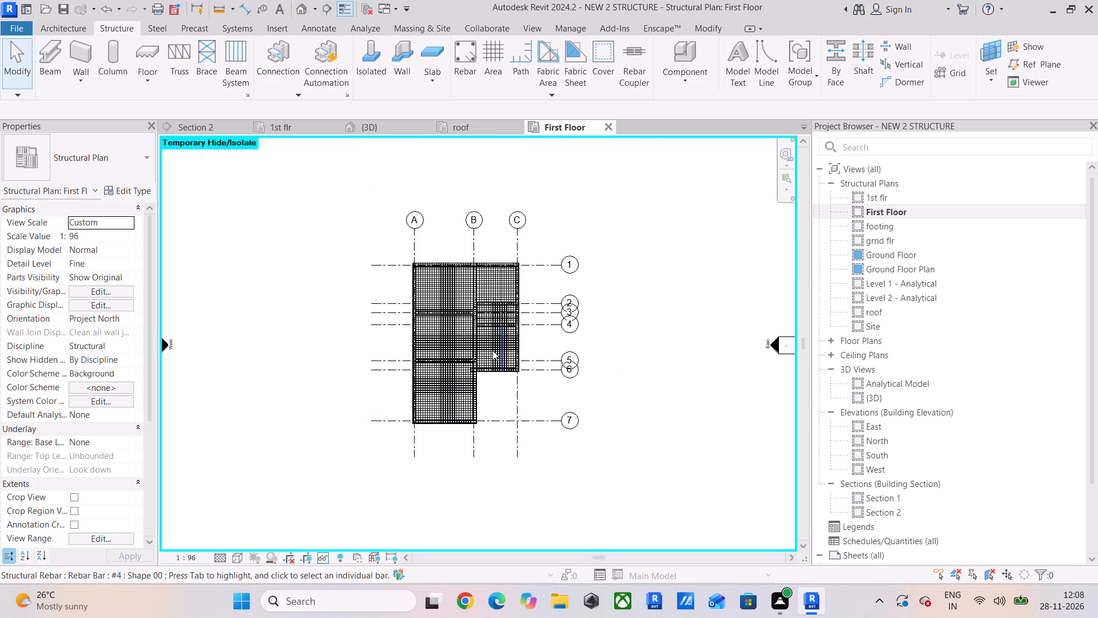
{"action": "scroll", "coordinate": [491, 352], "scroll_direction": "up", "scroll_amount": 6}
{"action": "scroll", "coordinate": [490, 352], "scroll_direction": "down", "scroll_amount": 6}
Temporarily hide all the elevation markers around the First Floor plan.
{"action": "middle_click_drag", "start_coordinate": [495, 350], "coordinate": [450, 324]}
{"action": "scroll", "coordinate": [540, 324], "scroll_direction": "down", "scroll_amount": 4}
{"action": "left_click_drag", "start_coordinate": [691, 279], "coordinate": [625, 376]}
{"action": "type", "text": "sahh"}
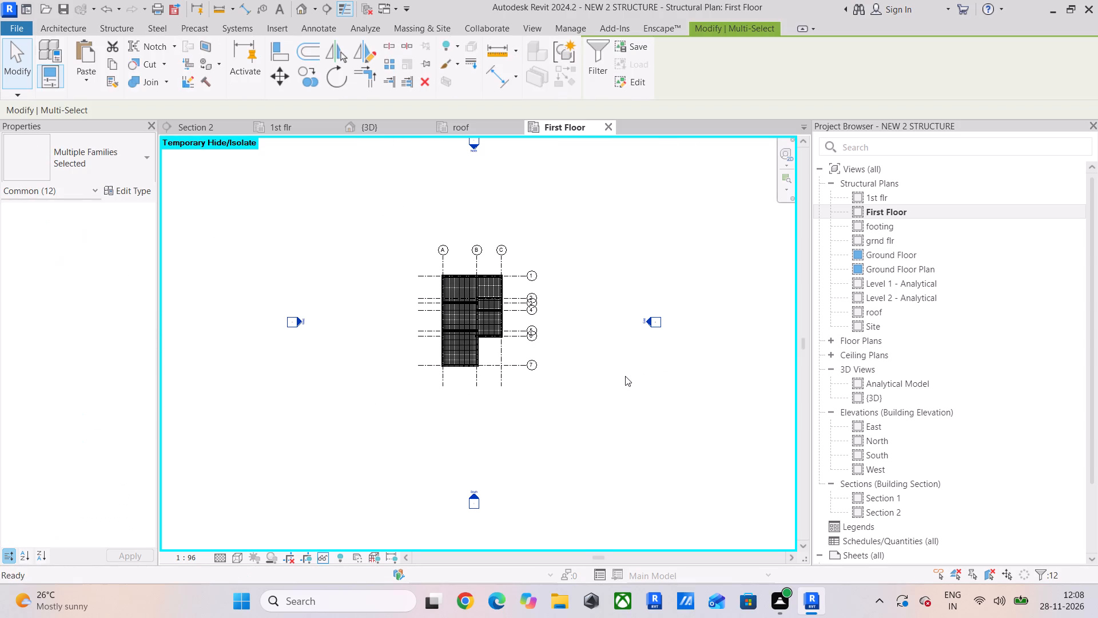
Create a new sheet using the E1 30 x 42 Horizontal title block.
{"action": "scroll", "coordinate": [501, 372], "scroll_direction": "up", "scroll_amount": 5}
{"action": "scroll", "coordinate": [433, 307], "scroll_direction": "up", "scroll_amount": 2}
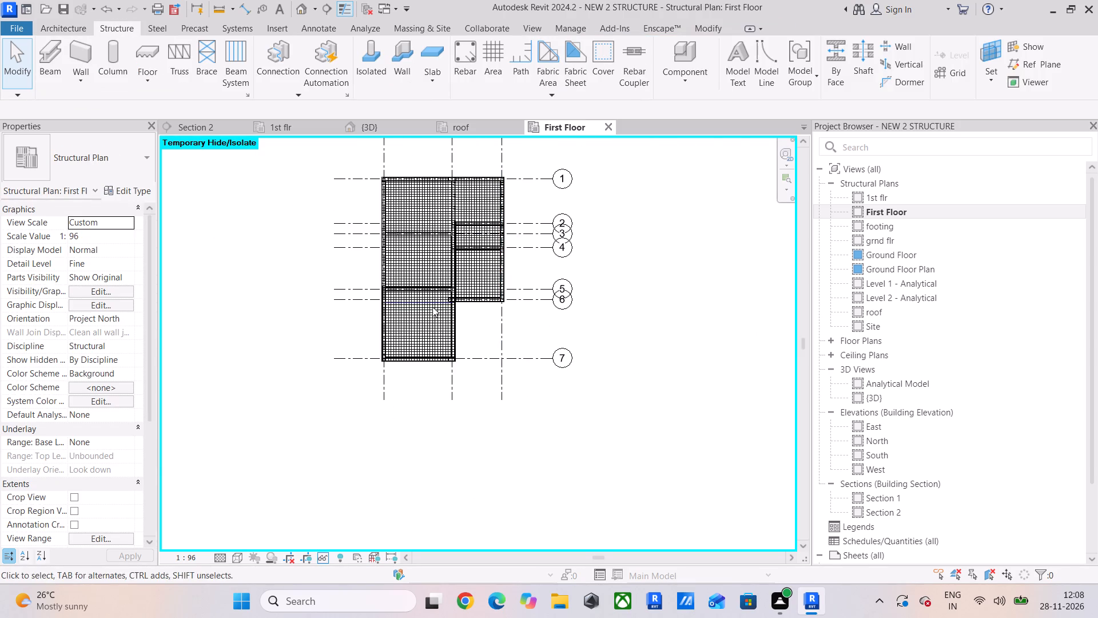
{"action": "scroll", "coordinate": [432, 307], "scroll_direction": "up", "scroll_amount": 5}
{"action": "scroll", "coordinate": [432, 307], "scroll_direction": "down", "scroll_amount": 5}
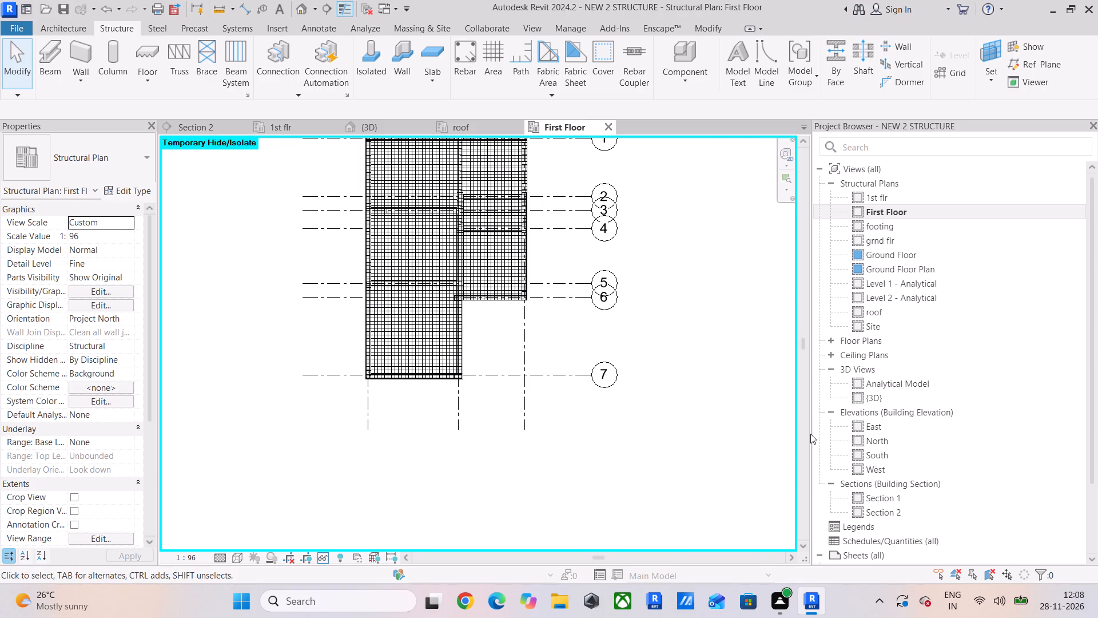
{"action": "scroll", "coordinate": [837, 393], "scroll_direction": "down", "scroll_amount": 5}
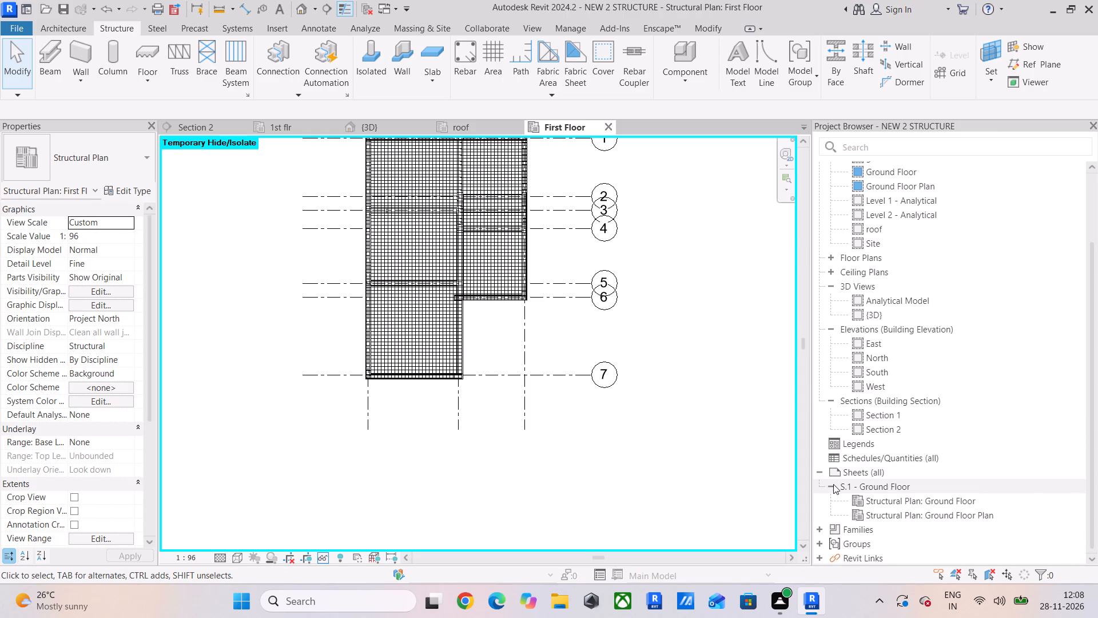
{"action": "left_click", "coordinate": [833, 484]}
{"action": "right_click", "coordinate": [852, 500]}
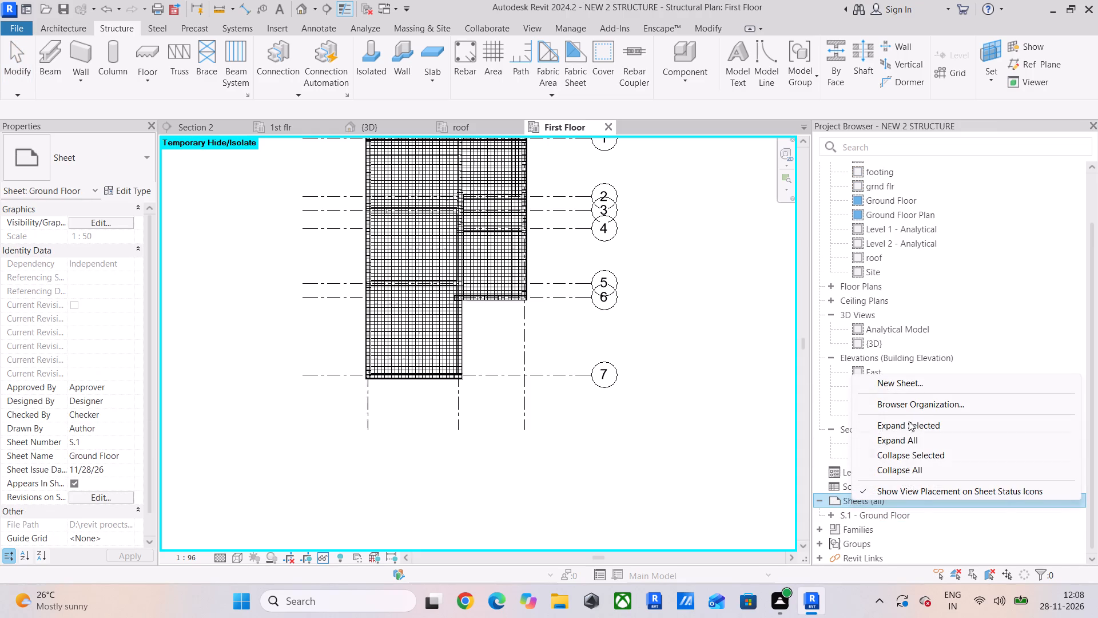
{"action": "left_click", "coordinate": [907, 385]}
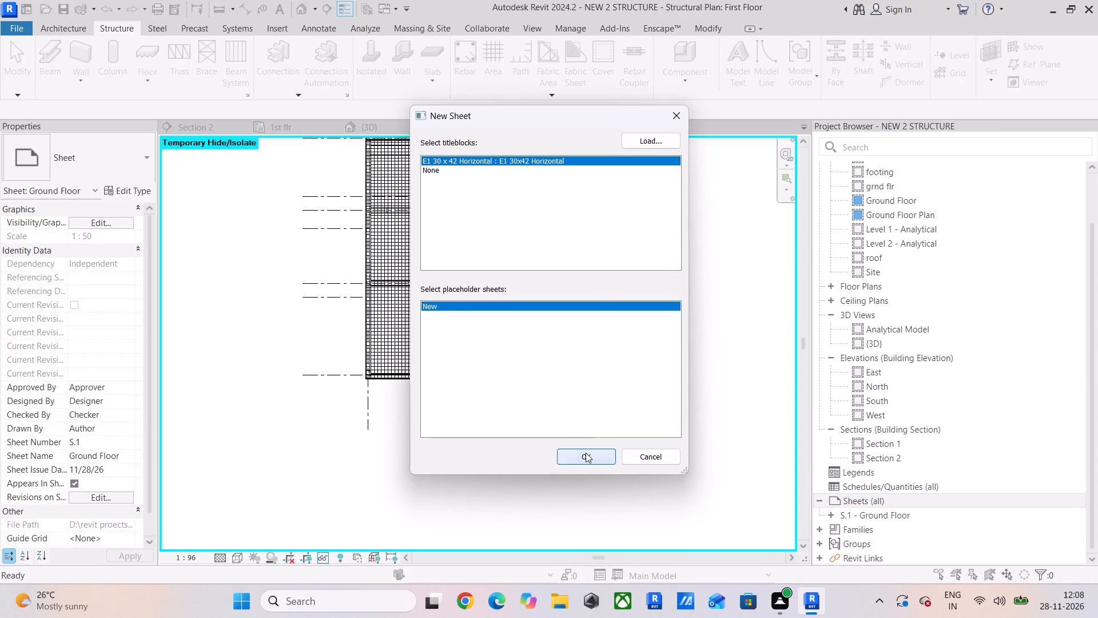
{"action": "left_click", "coordinate": [586, 453]}
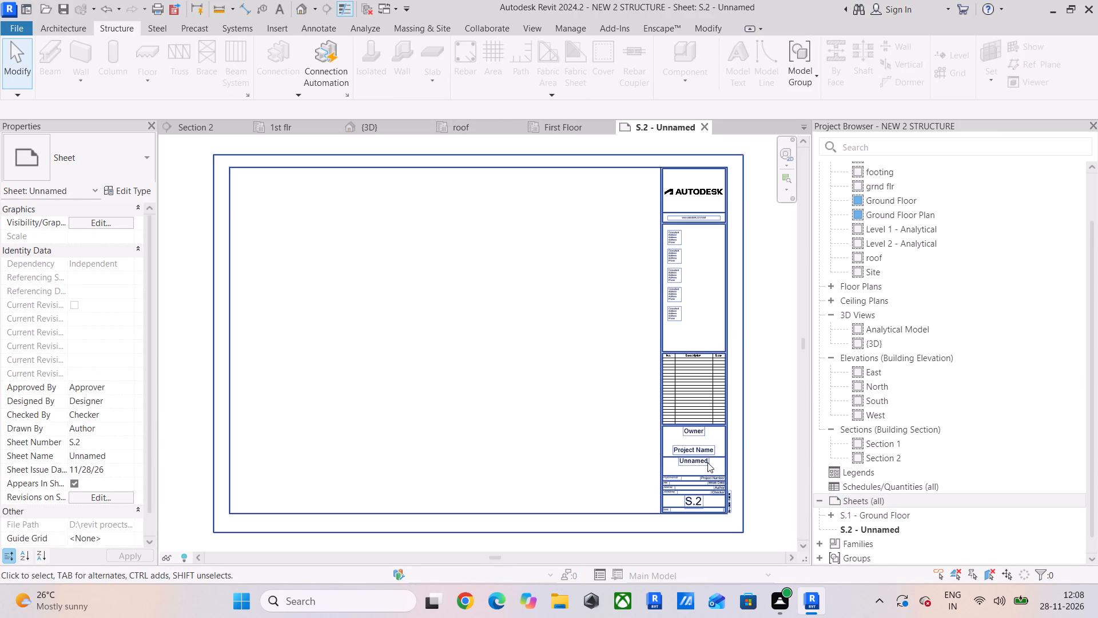
Rename sheet S.2 in its title block as First & Top Floor Plans.
{"action": "scroll", "coordinate": [701, 462], "scroll_direction": "up", "scroll_amount": 3}
{"action": "left_click", "coordinate": [700, 461]}
{"action": "left_click", "coordinate": [700, 461]}
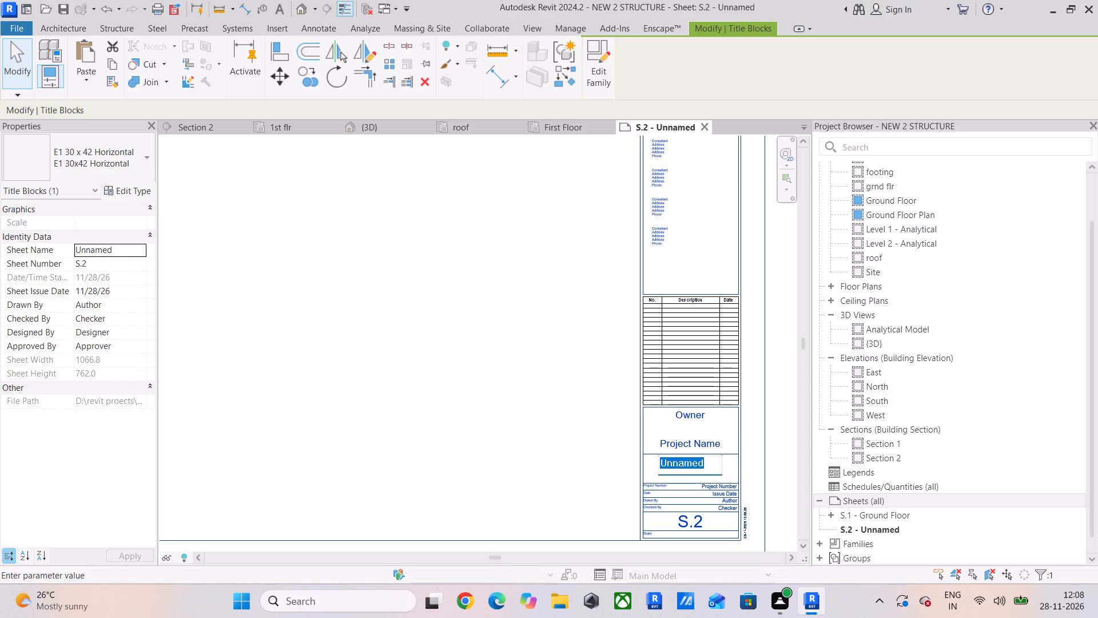
{"action": "type", "text": "first"}
{"action": "key", "text": "space"}
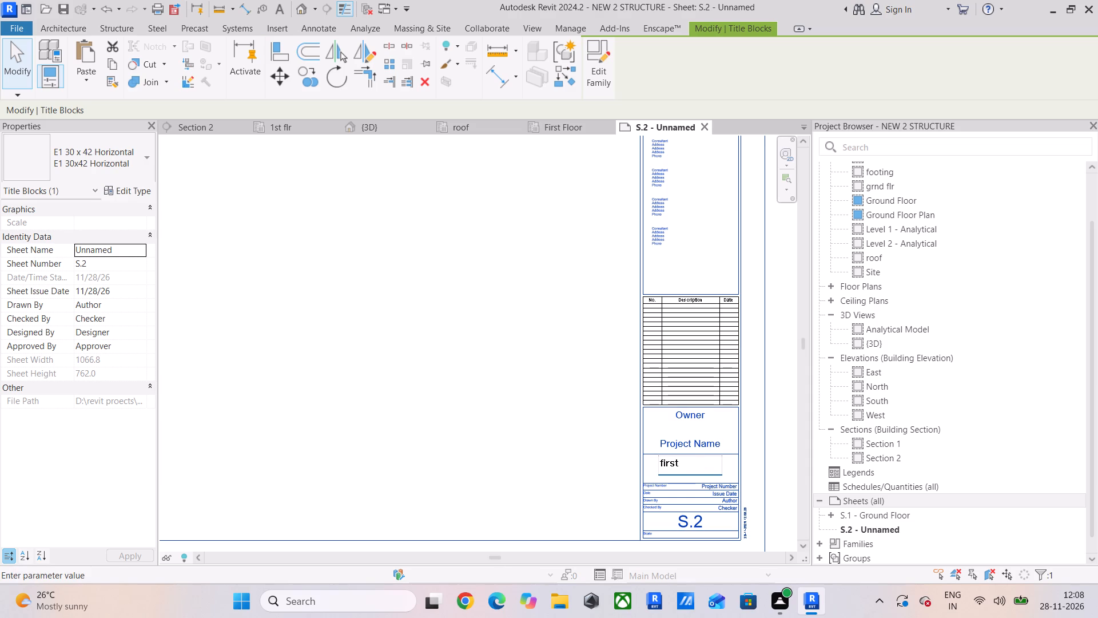
{"action": "key", "text": "BackSpace"}
{"action": "key", "text": "BackSpace"}
{"action": "key", "text": "BackSpace"}
{"action": "key", "text": "BackSpace"}
{"action": "key", "text": "BackSpace"}
{"action": "key", "text": "BackSpace"}
{"action": "key", "text": "BackSpace"}
{"action": "key", "text": "BackSpace"}
{"action": "key", "text": "BackSpace"}
{"action": "type", "text": "First"}
{"action": "key", "text": "space"}
{"action": "key", "text": "shift+ampersand"}
{"action": "key", "text": "space"}
{"action": "type", "text": "Roo"}
{"action": "key", "text": "BackSpace"}
{"action": "key", "text": "BackSpace"}
{"action": "key", "text": "BackSpace"}
{"action": "key", "text": "shift+t"}
{"action": "key", "text": "shift+o"}
{"action": "key", "text": "BackSpace"}
{"action": "type", "text": "op Floo"}
{"action": "type", "text": "r Plans"}
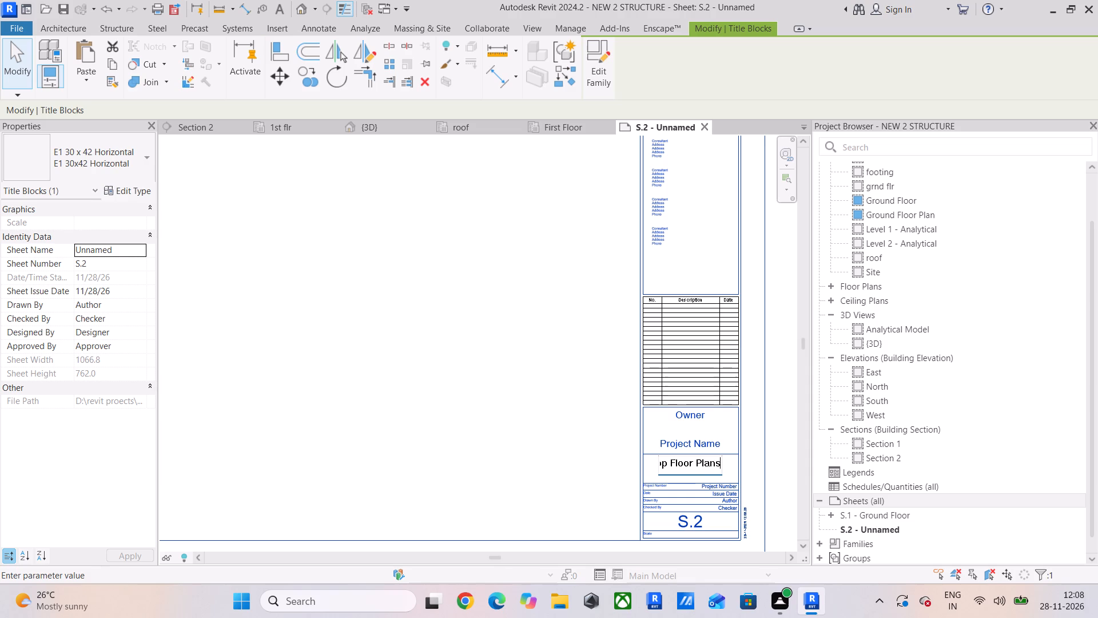
{"action": "key", "text": "Return"}
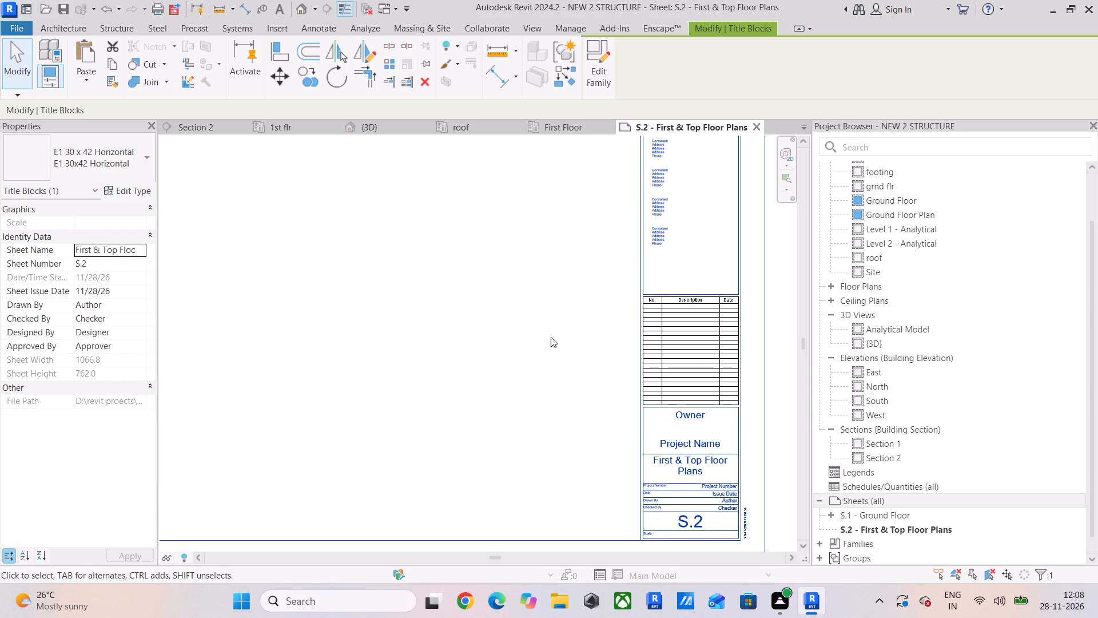
Place the First Floor structural plan on the left half of sheet S.2.
{"action": "scroll", "coordinate": [551, 337], "scroll_direction": "down", "scroll_amount": 2}
{"action": "middle_click_drag", "start_coordinate": [526, 332], "coordinate": [754, 411]}
{"action": "scroll", "coordinate": [711, 334], "scroll_direction": "down", "scroll_amount": 3}
{"action": "middle_click_drag", "start_coordinate": [710, 333], "coordinate": [602, 308]}
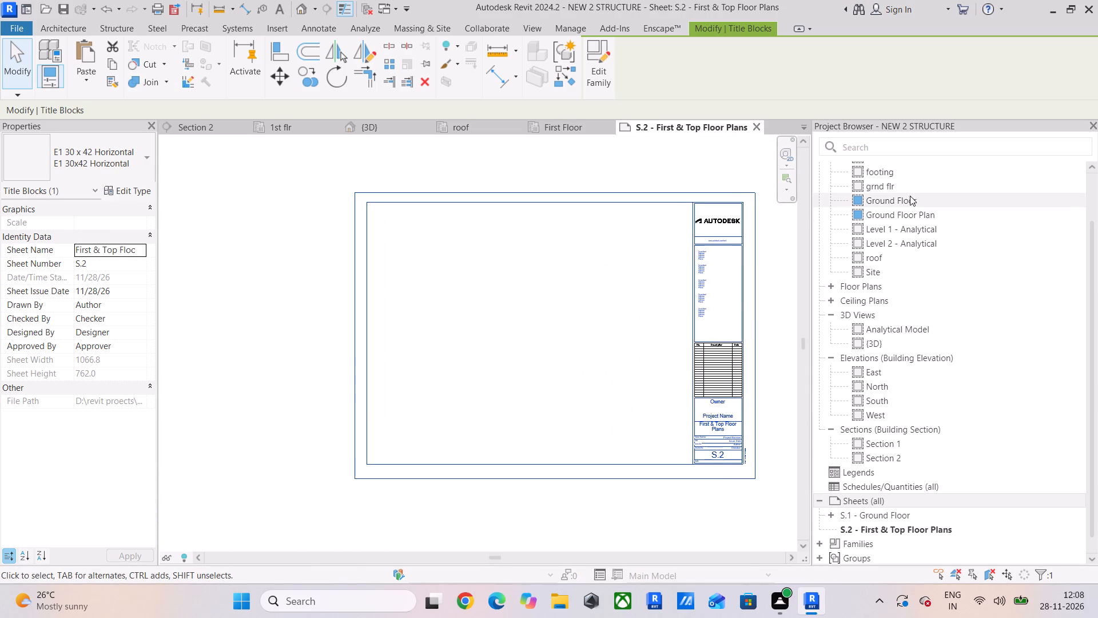
{"action": "scroll", "coordinate": [894, 248], "scroll_direction": "up", "scroll_amount": 5}
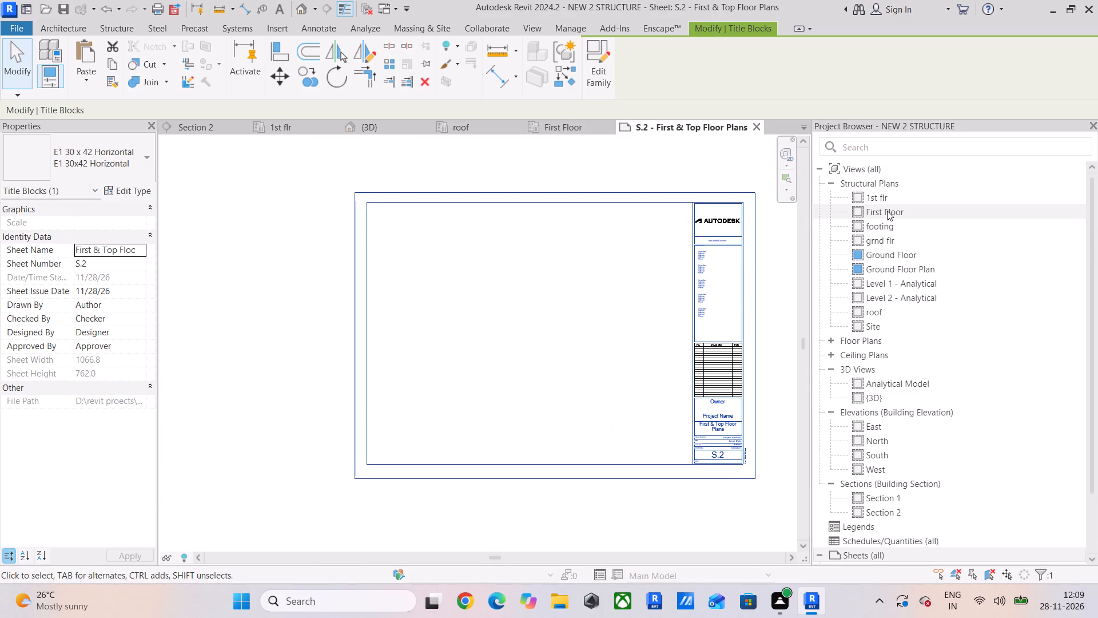
{"action": "left_click_drag", "start_coordinate": [887, 212], "coordinate": [578, 310]}
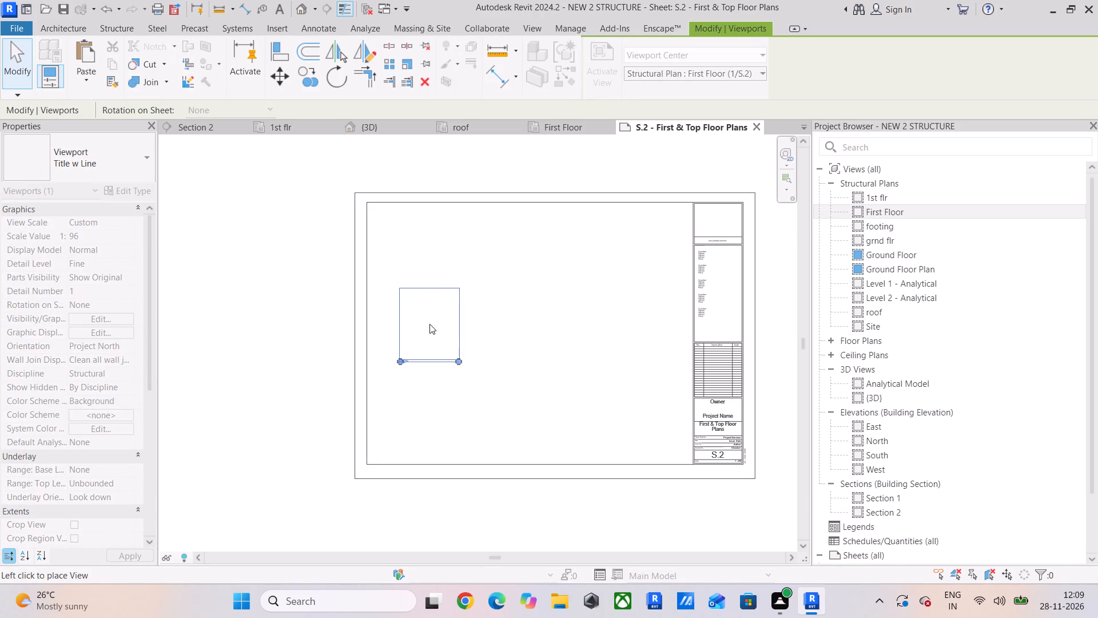
{"action": "left_click", "coordinate": [429, 324]}
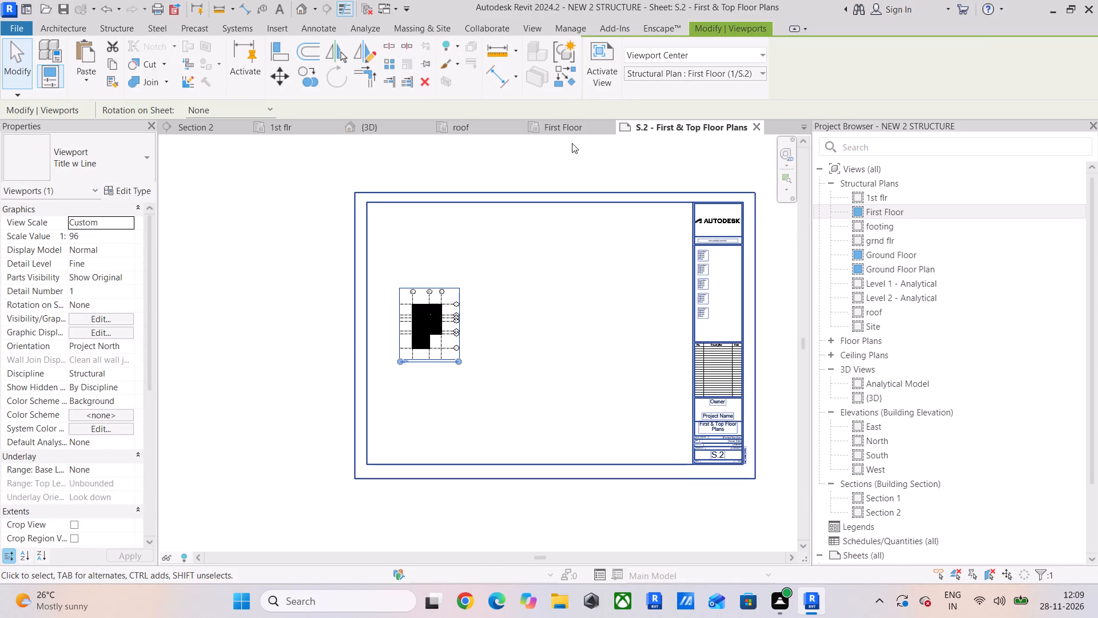
Set the First Floor plan's view scale to 1:50.
{"action": "left_click", "coordinate": [571, 130]}
{"action": "double_click", "coordinate": [188, 564]}
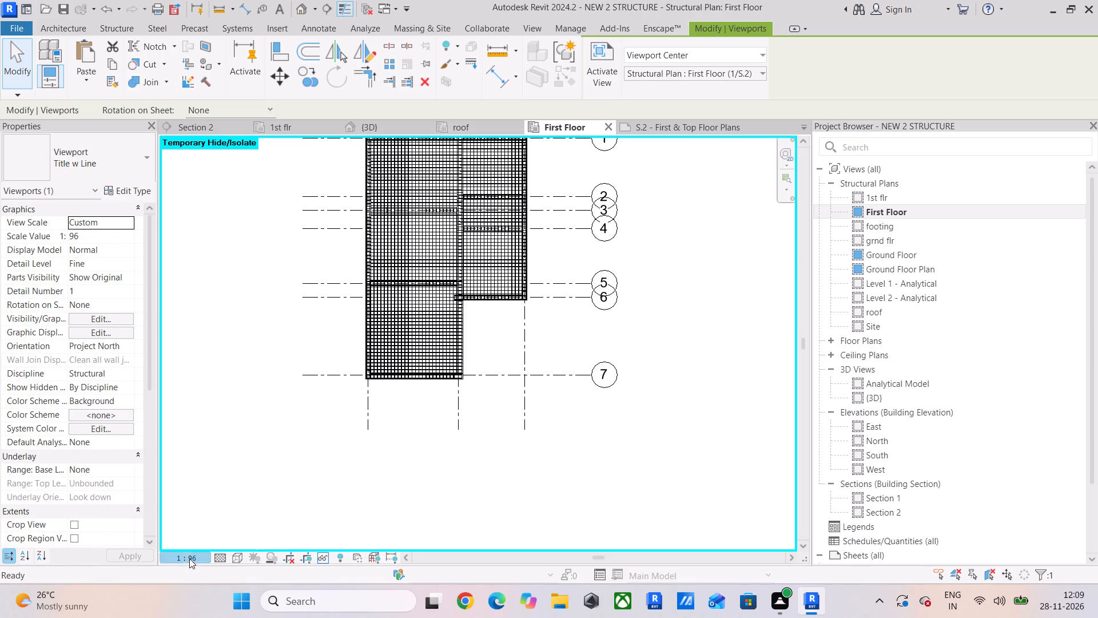
{"action": "left_click", "coordinate": [205, 458]}
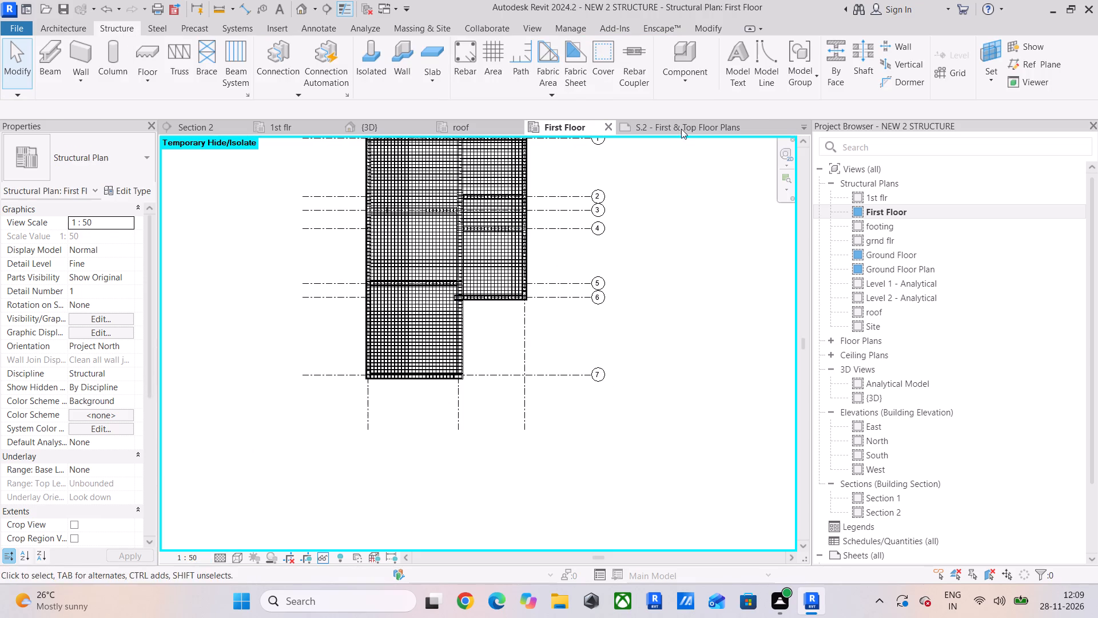
On sheet S.2, move the enlarged First Floor viewport down to about mid-height of the sheet.
{"action": "left_click", "coordinate": [682, 124]}
{"action": "left_click_drag", "start_coordinate": [459, 317], "coordinate": [466, 355]}
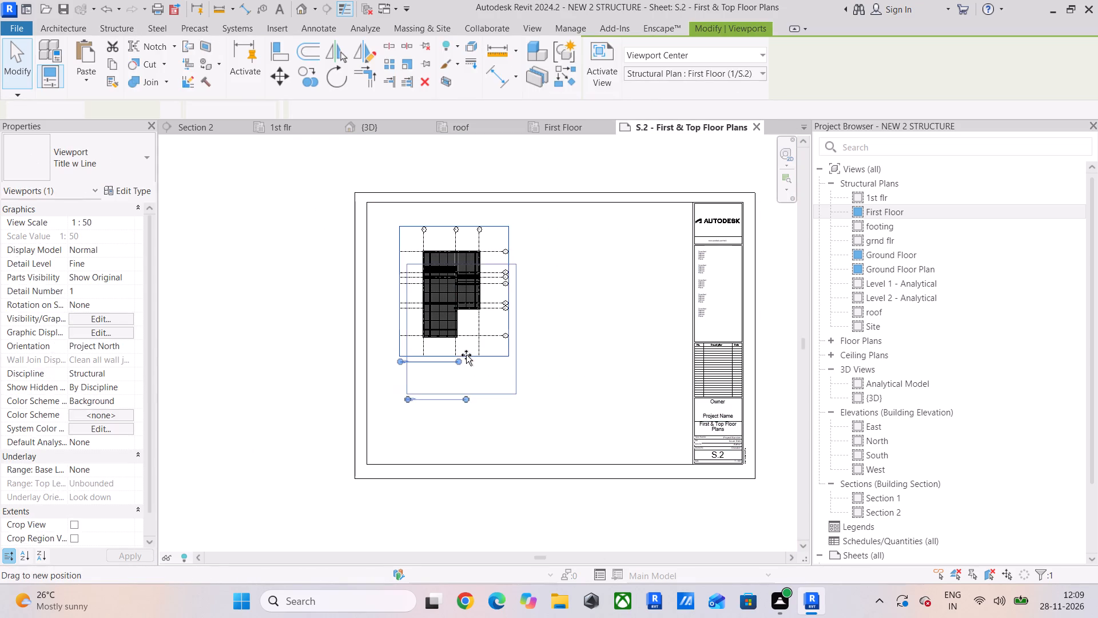
{"action": "left_click_drag", "start_coordinate": [466, 355], "coordinate": [457, 352]}
Lengthen the First Floor viewport's title line to span the full width of the plan.
{"action": "scroll", "coordinate": [444, 398], "scroll_direction": "up", "scroll_amount": 4}
{"action": "left_click_drag", "start_coordinate": [470, 397], "coordinate": [539, 403]}
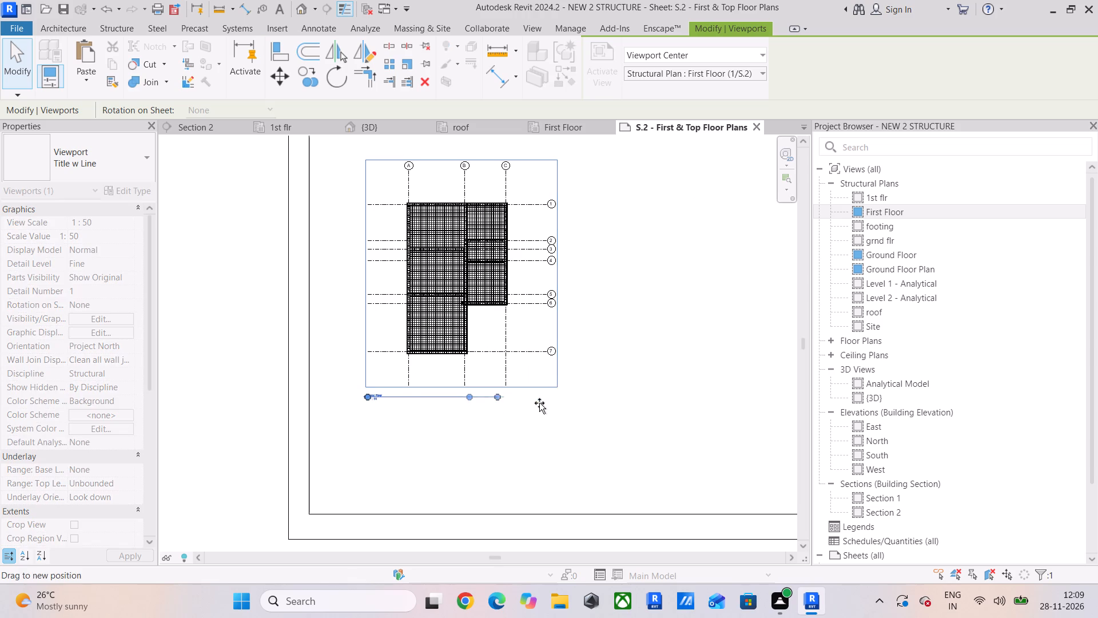
{"action": "left_click_drag", "start_coordinate": [539, 403], "coordinate": [559, 405]}
{"action": "left_click", "coordinate": [642, 350]}
{"action": "scroll", "coordinate": [639, 337], "scroll_direction": "down", "scroll_amount": 4}
{"action": "middle_click_drag", "start_coordinate": [635, 336], "coordinate": [564, 365]}
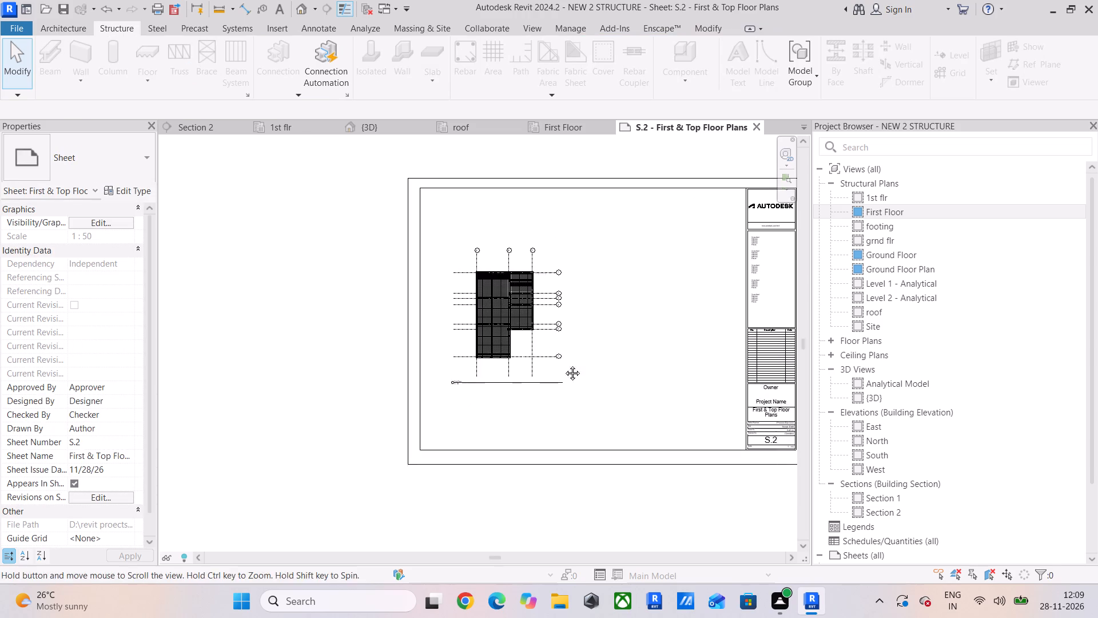
{"action": "middle_click_drag", "start_coordinate": [564, 365], "coordinate": [530, 378]}
{"action": "scroll", "coordinate": [468, 361], "scroll_direction": "up", "scroll_amount": 6}
{"action": "scroll", "coordinate": [387, 331], "scroll_direction": "up", "scroll_amount": 5}
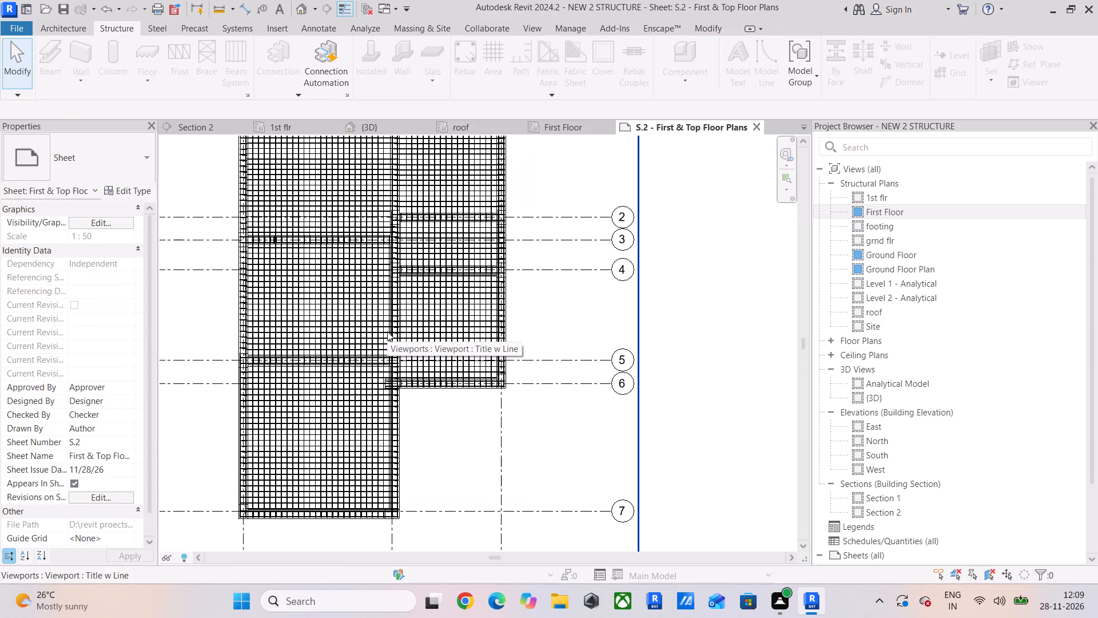
Duplicate the roof structural plan view.
{"action": "right_click", "coordinate": [887, 309]}
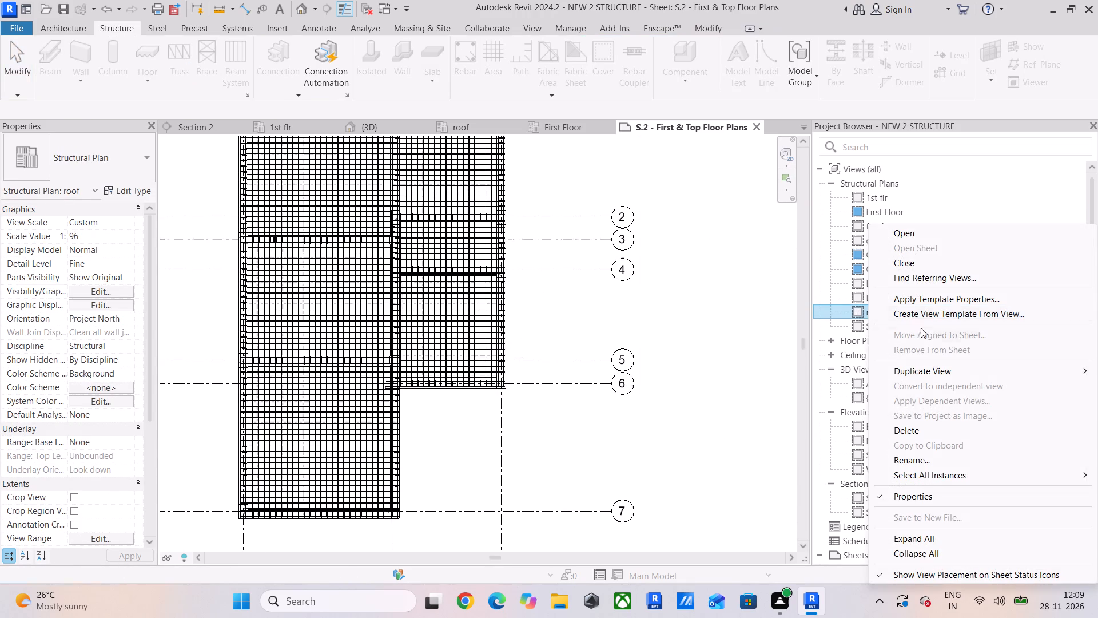
{"action": "left_click", "coordinate": [926, 375]}
{"action": "left_click", "coordinate": [810, 389]}
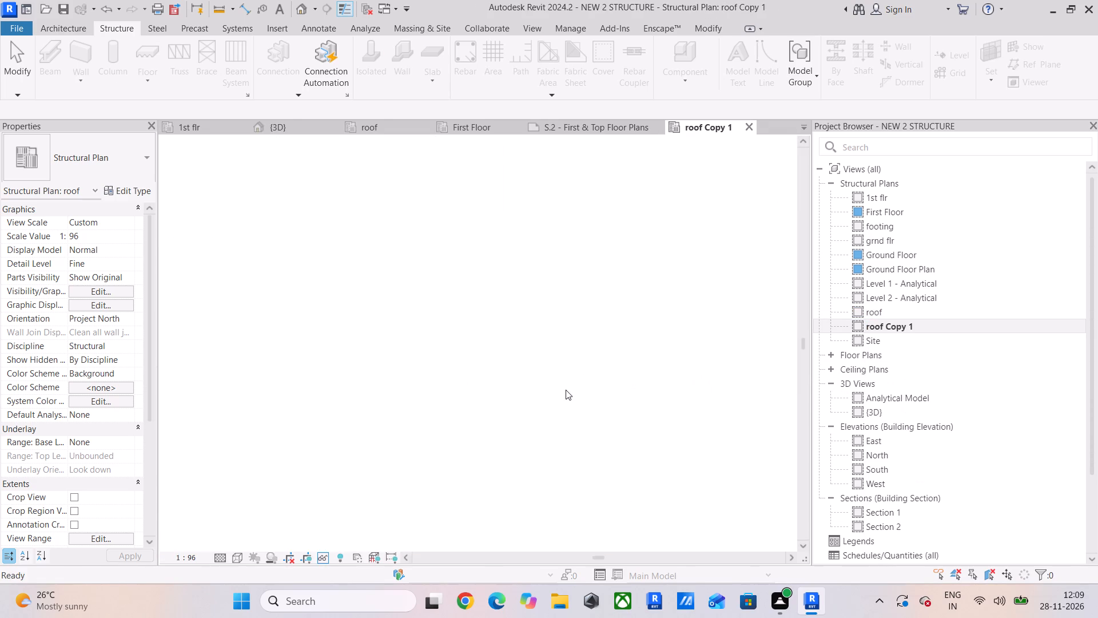
Temporarily hide both building section marks in the duplicated roof plan.
{"action": "middle_click_drag", "start_coordinate": [594, 390], "coordinate": [570, 393]}
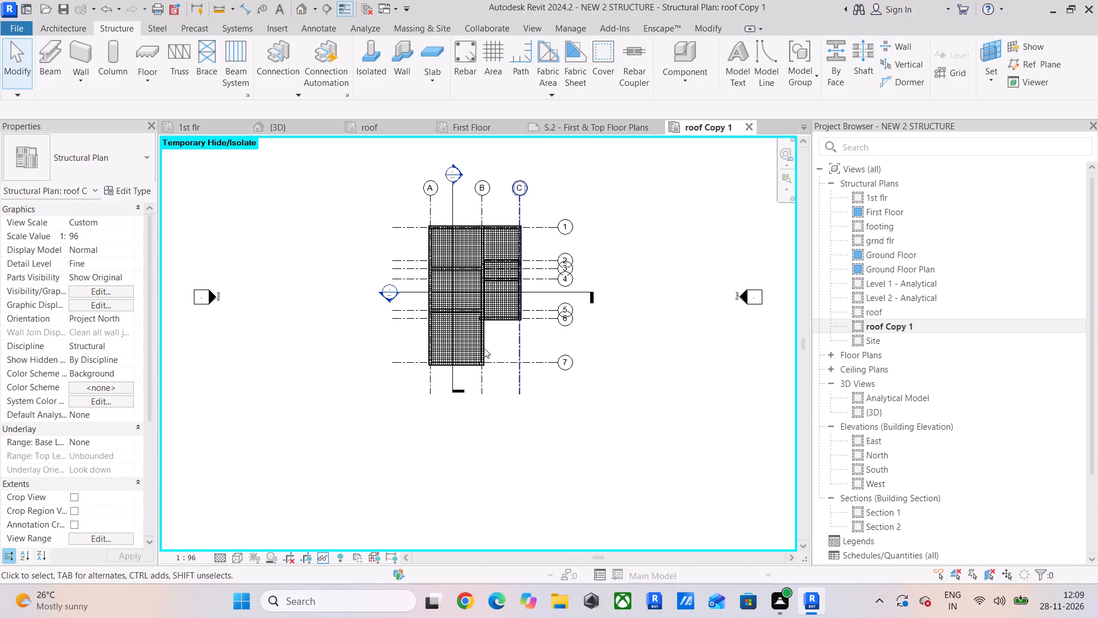
{"action": "scroll", "coordinate": [400, 296], "scroll_direction": "up", "scroll_amount": 4}
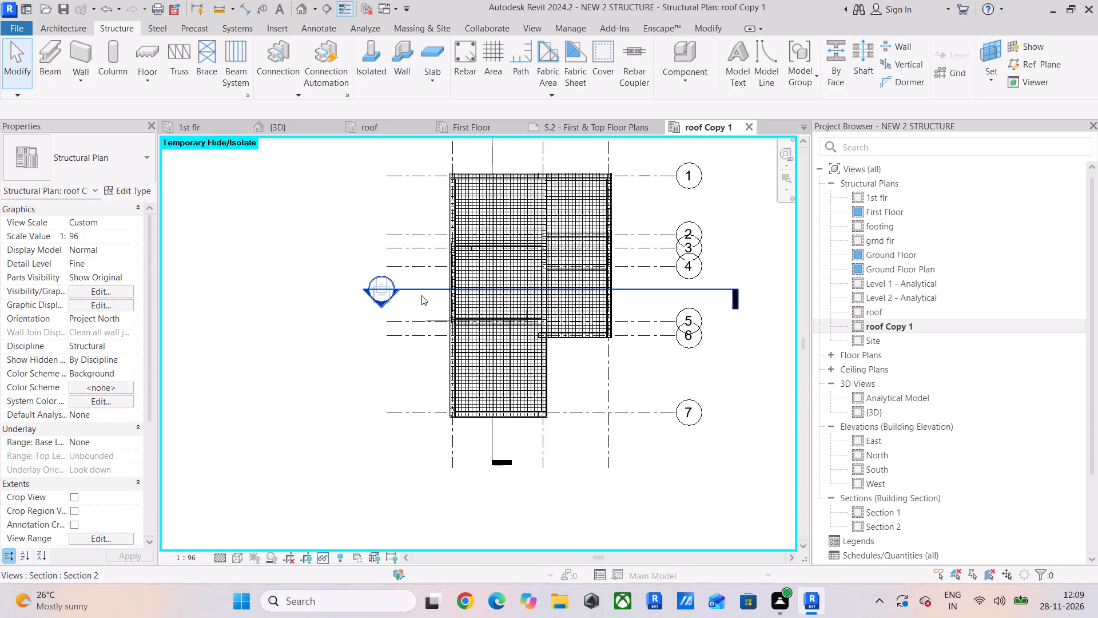
{"action": "left_click", "coordinate": [421, 295]}
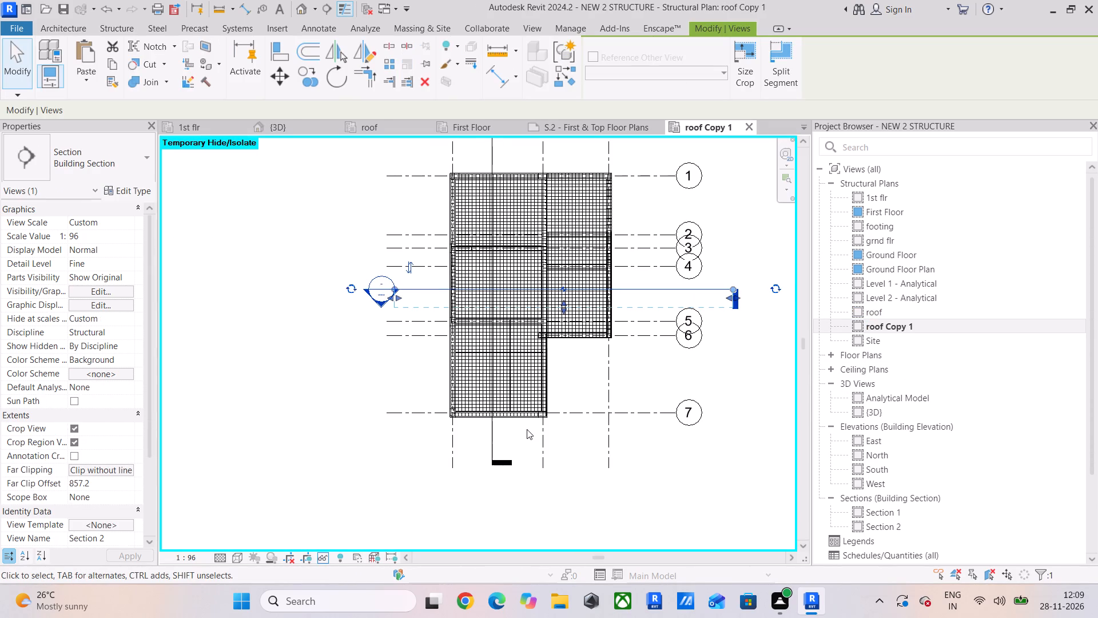
{"action": "left_click", "coordinate": [493, 440], "text": "ctrl"}
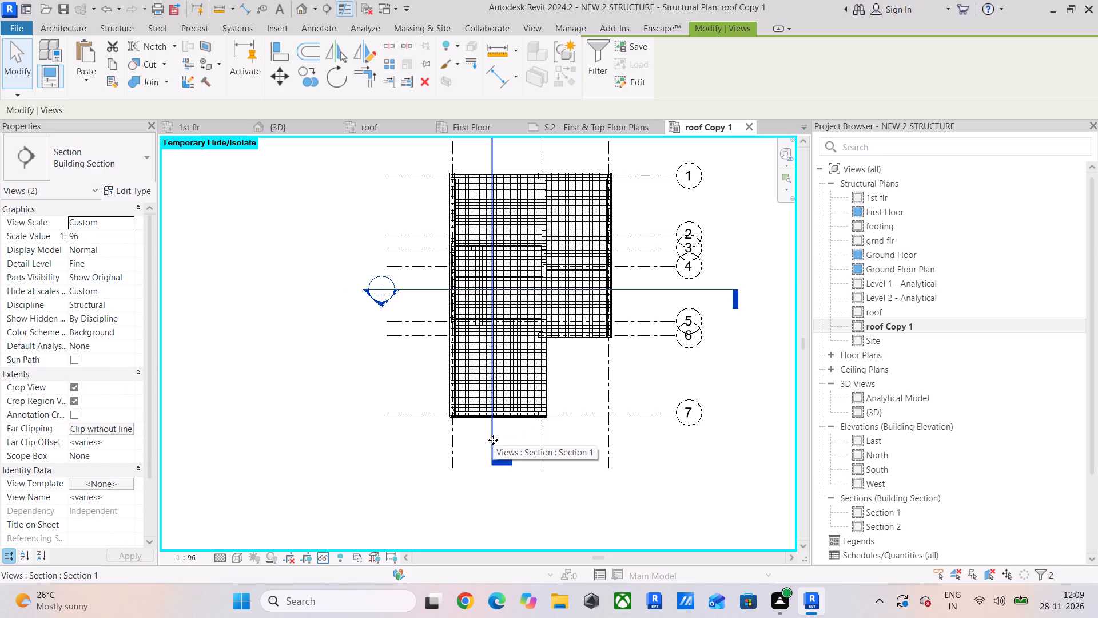
{"action": "type", "text": "hh"}
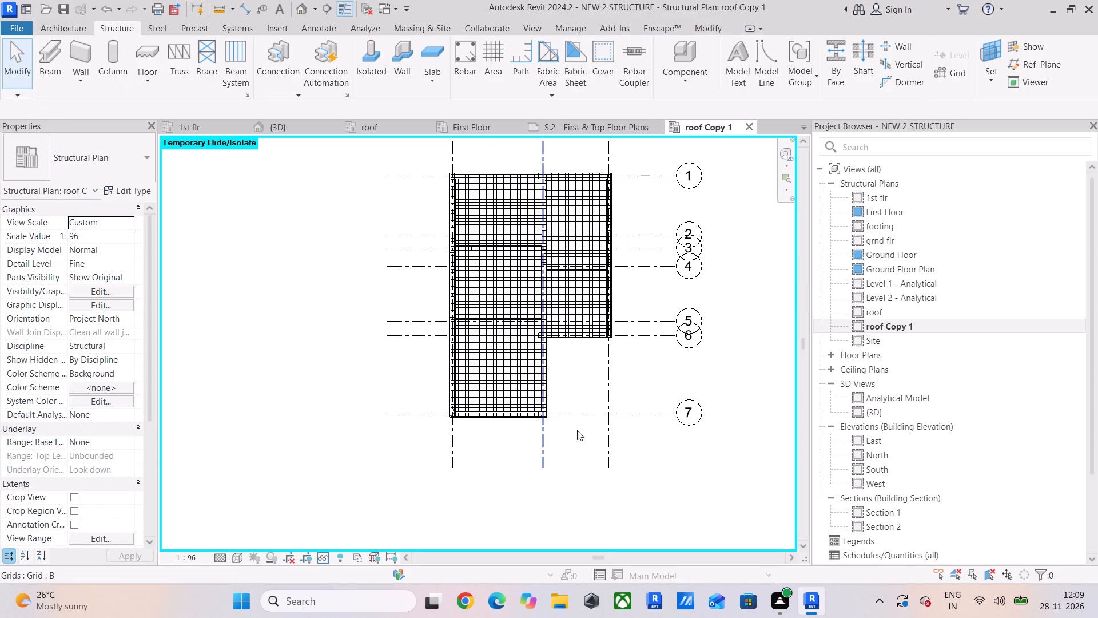
Temporarily hide all the elevation markers around the duplicated roof plan.
{"action": "scroll", "coordinate": [636, 374], "scroll_direction": "down", "scroll_amount": 3}
{"action": "middle_click_drag", "start_coordinate": [637, 373], "coordinate": [586, 389]}
{"action": "left_click_drag", "start_coordinate": [272, 298], "coordinate": [174, 381]}
{"action": "type", "text": "sahh"}
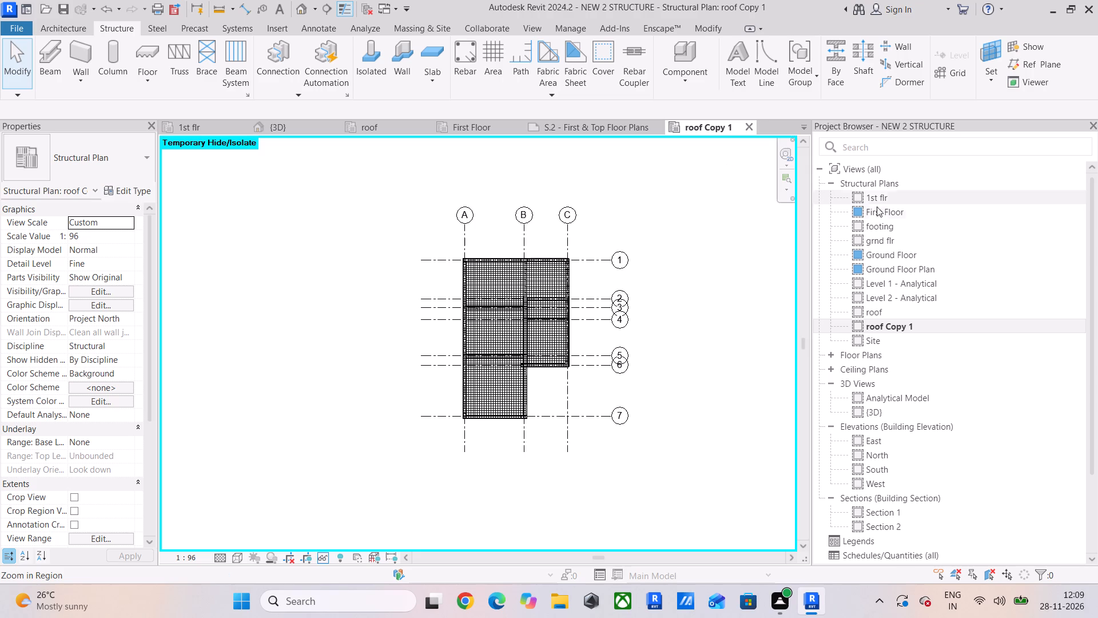
Rename the roof Copy 1 structural plan as Top Floor.
{"action": "right_click", "coordinate": [924, 326]}
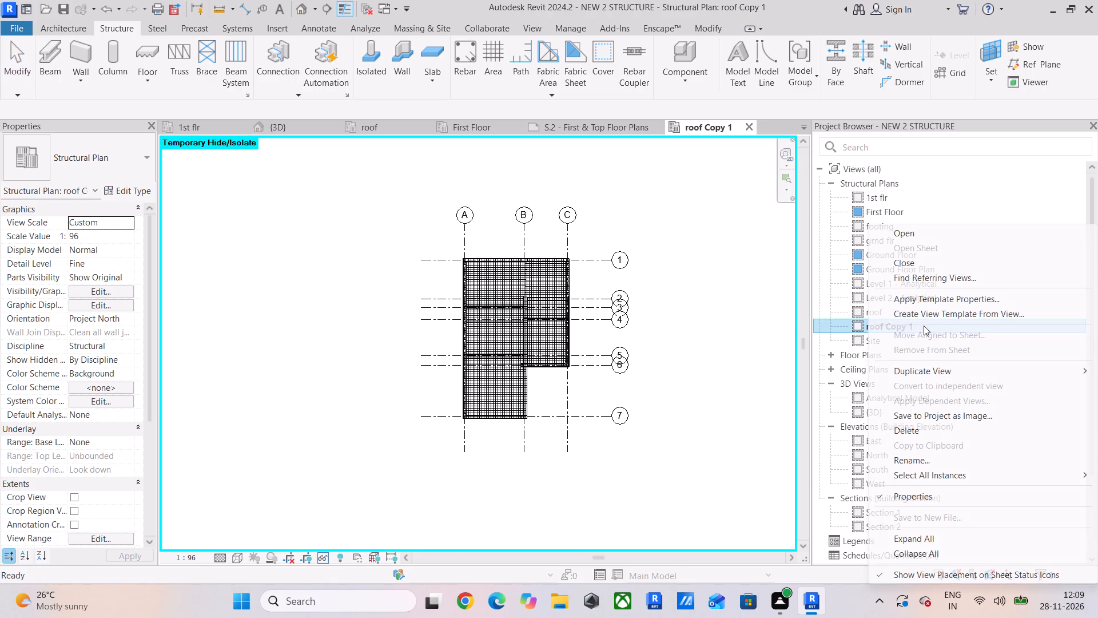
{"action": "left_click", "coordinate": [940, 463]}
{"action": "type", "text": "Top"}
{"action": "key", "text": "space"}
{"action": "type", "text": "Floor"}
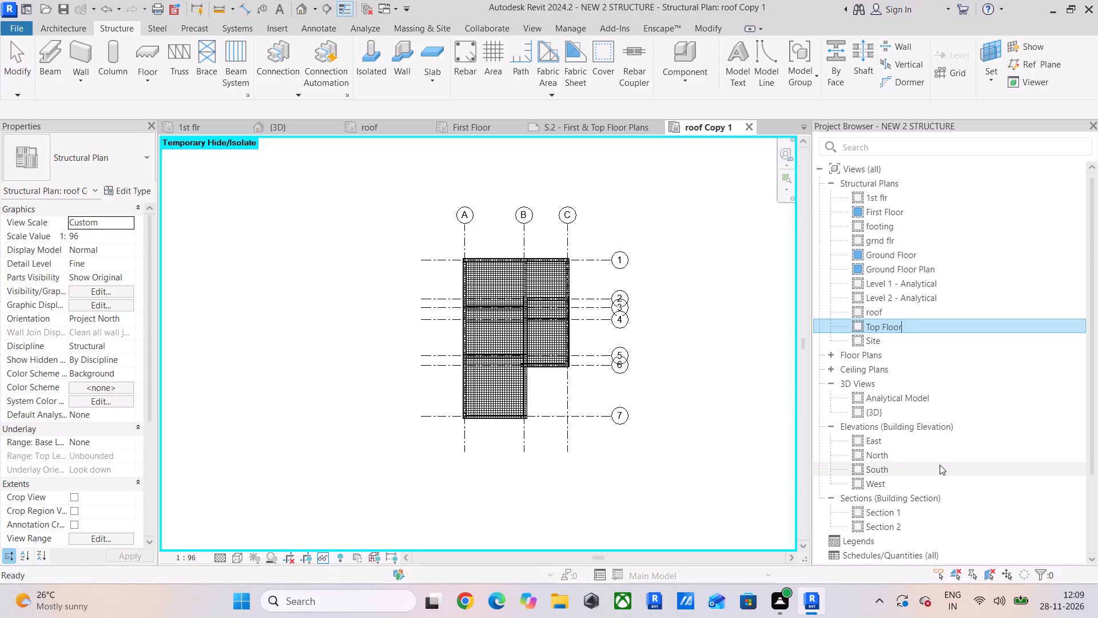
{"action": "key", "text": "Return"}
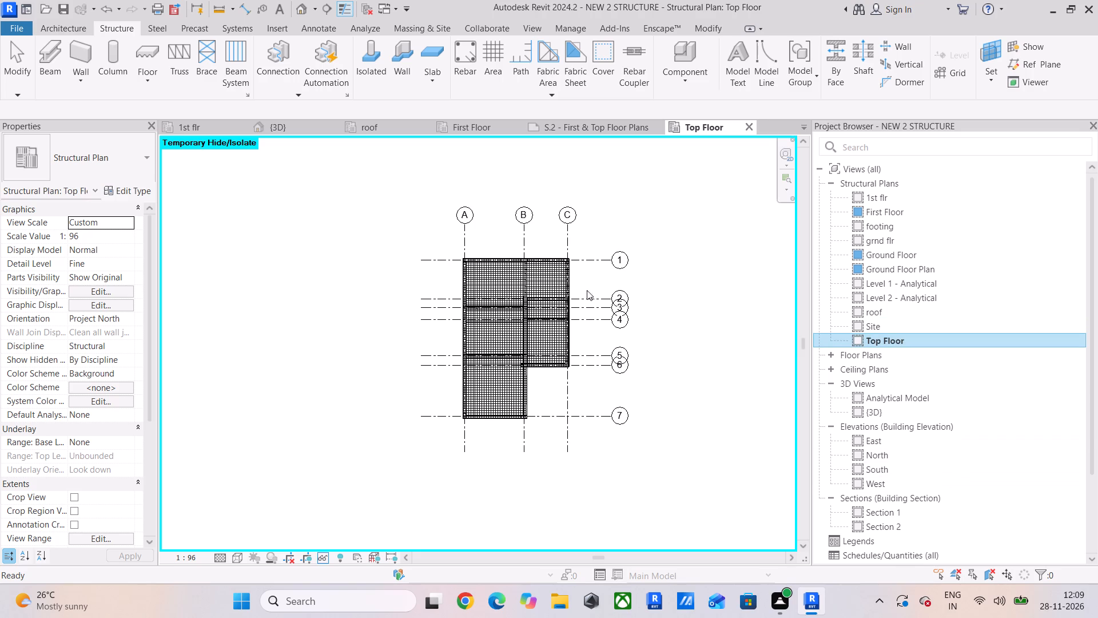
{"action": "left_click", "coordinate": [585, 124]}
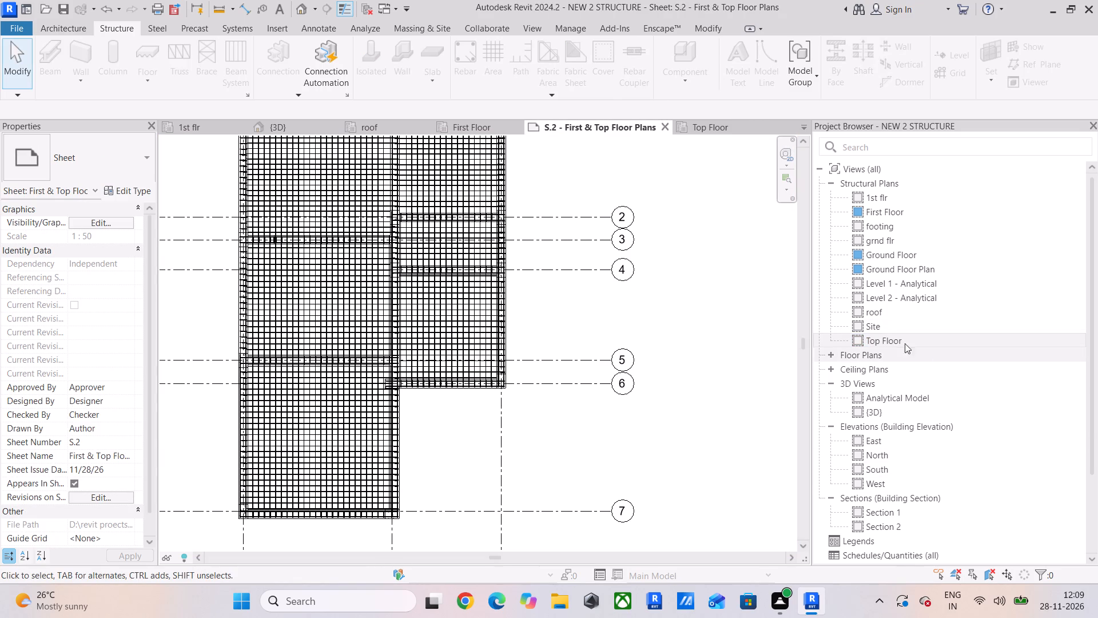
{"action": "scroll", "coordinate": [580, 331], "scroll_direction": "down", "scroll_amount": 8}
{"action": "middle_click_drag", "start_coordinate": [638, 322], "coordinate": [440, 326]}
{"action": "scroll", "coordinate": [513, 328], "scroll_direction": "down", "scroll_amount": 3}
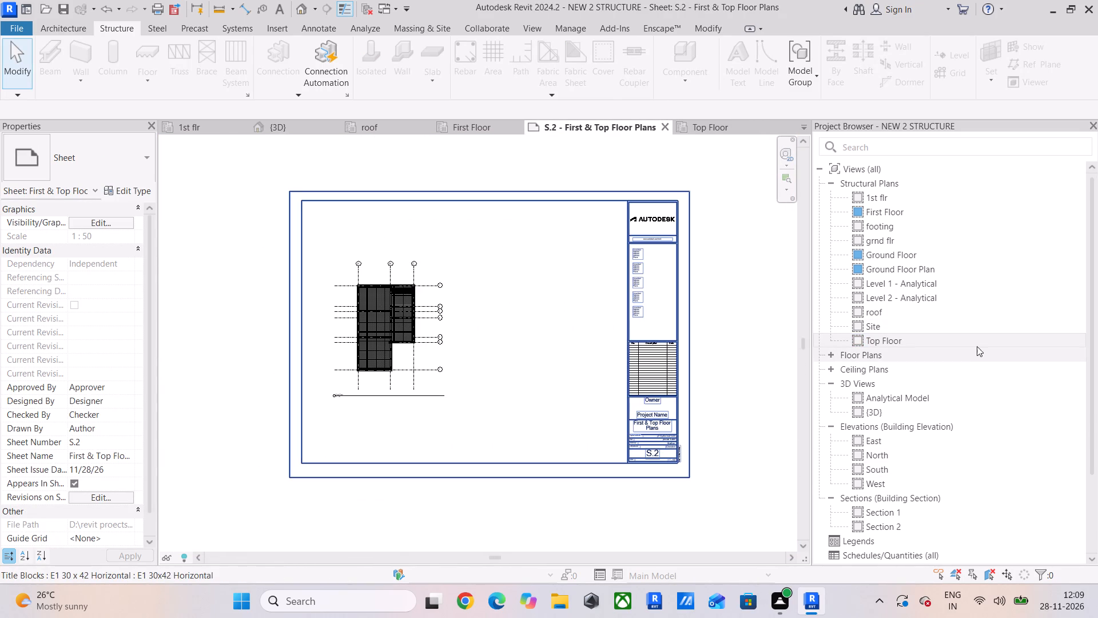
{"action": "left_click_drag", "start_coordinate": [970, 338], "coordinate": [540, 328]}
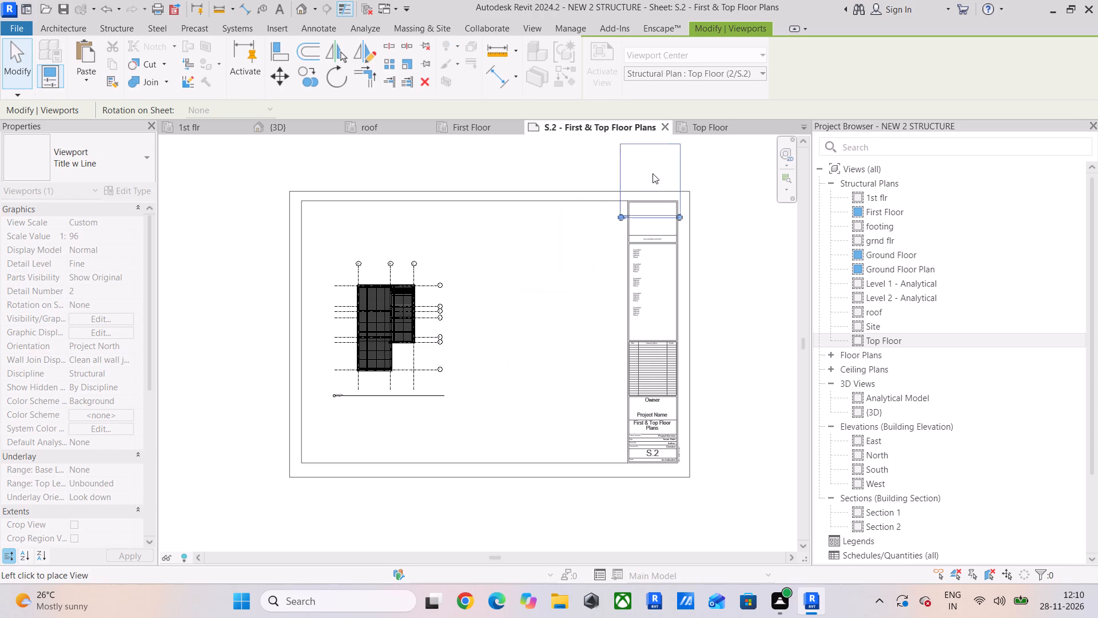
Set the Top Floor plan's view scale to 1:50.
{"action": "left_click", "coordinate": [702, 124]}
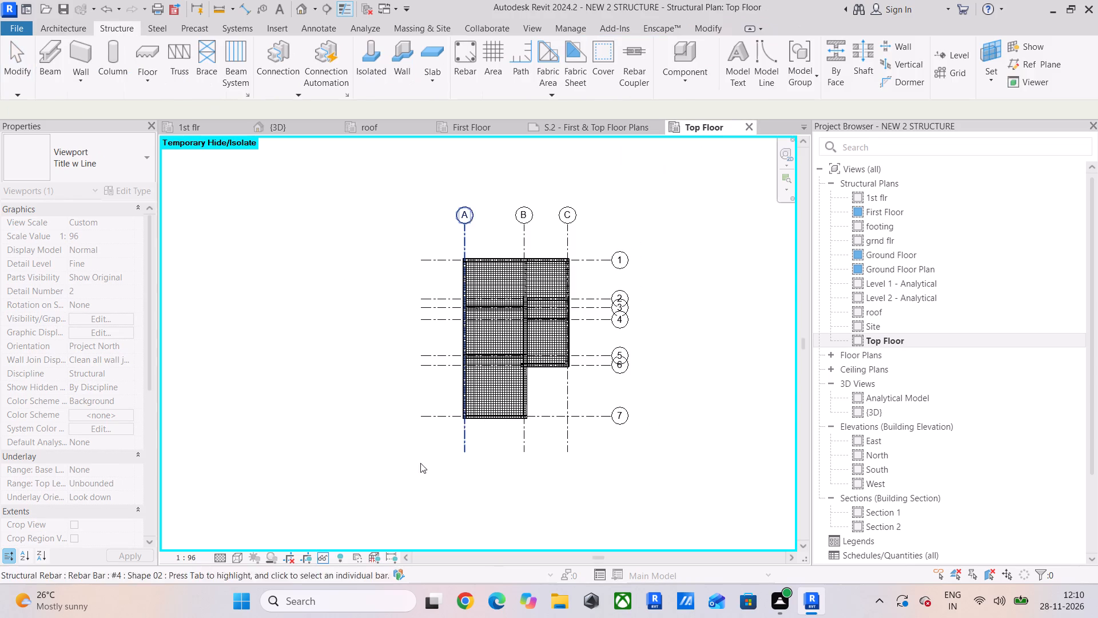
{"action": "left_click", "coordinate": [190, 557]}
{"action": "left_click", "coordinate": [201, 459]}
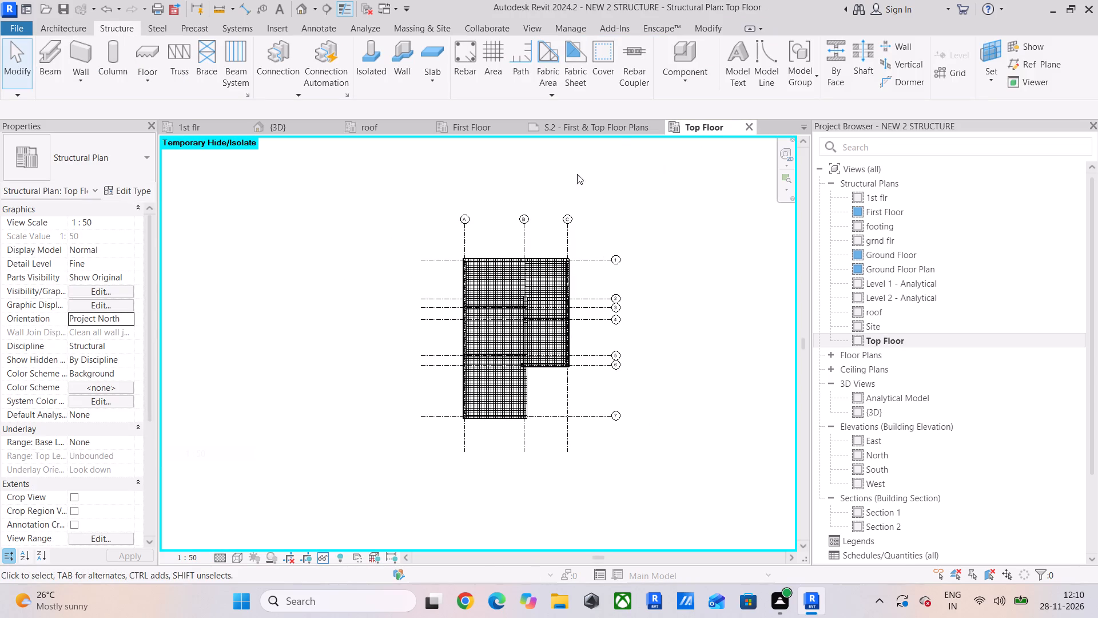
Place the Top Floor plan on sheet S.2 between the First Floor plan and the title block, level with the First Floor plan.
{"action": "left_click", "coordinate": [613, 129]}
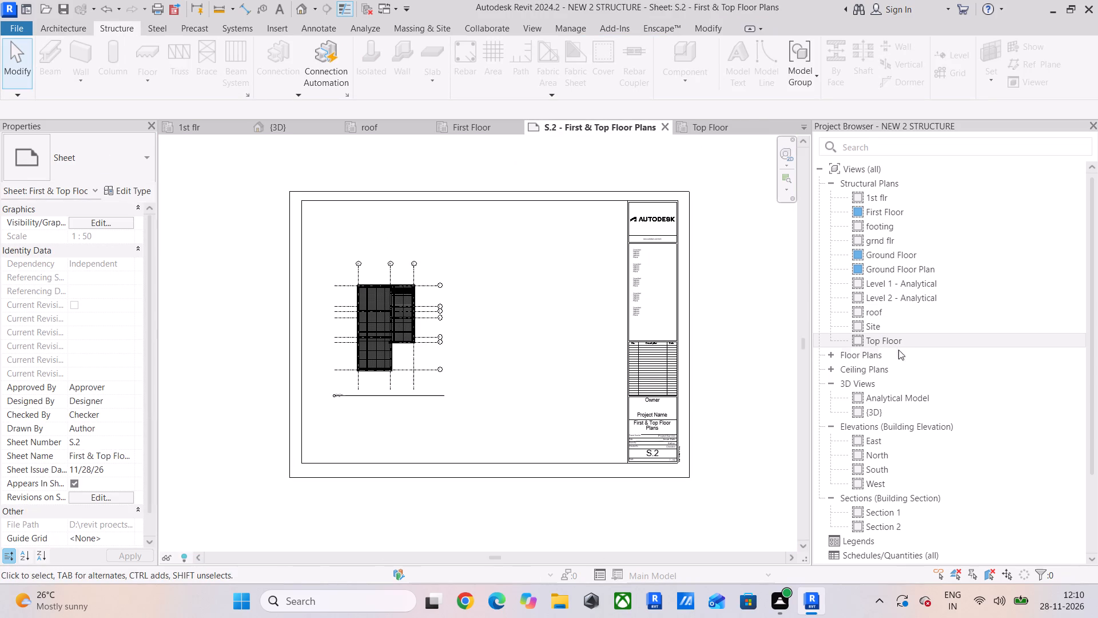
{"action": "left_click_drag", "start_coordinate": [919, 337], "coordinate": [557, 322]}
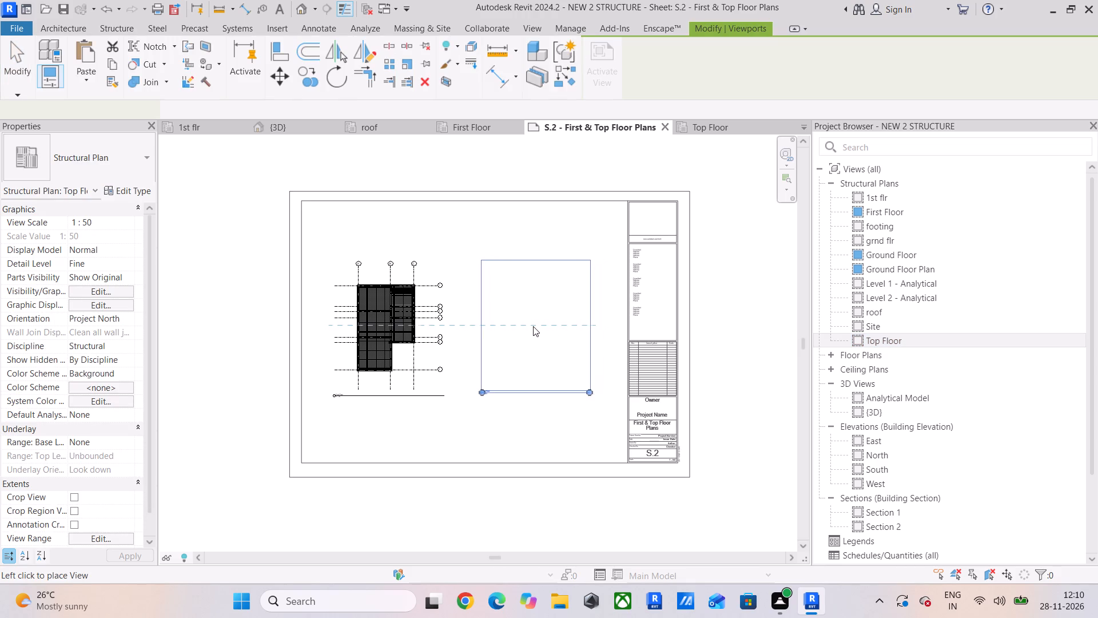
{"action": "left_click", "coordinate": [552, 327]}
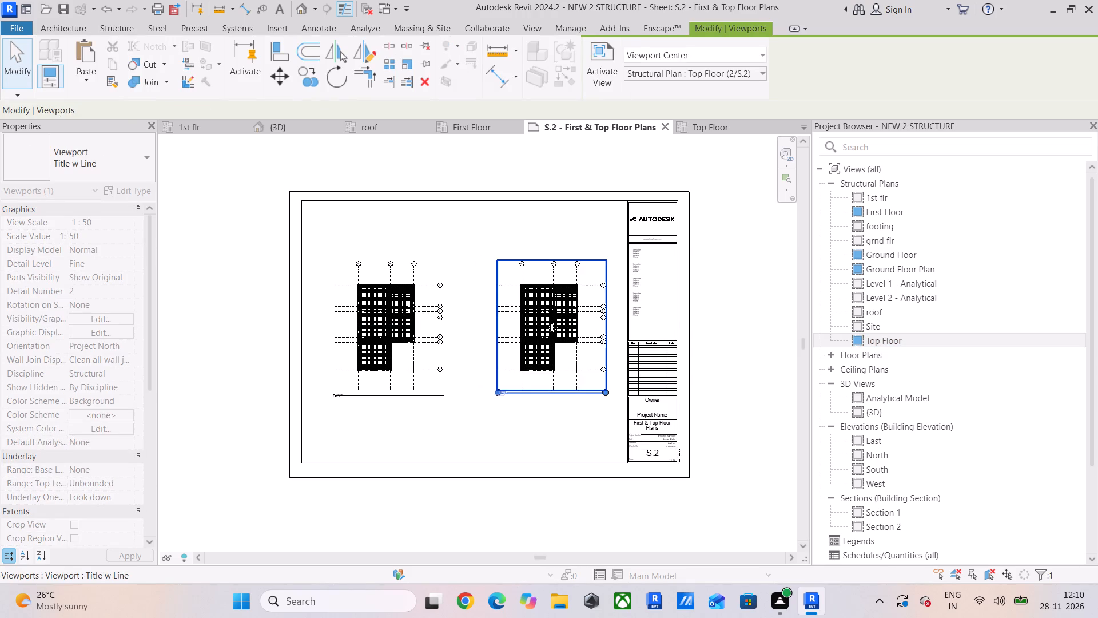
{"action": "key", "text": "Escape"}
{"action": "key", "text": "Escape"}
{"action": "key", "text": "Escape"}
{"action": "scroll", "coordinate": [547, 327], "scroll_direction": "up", "scroll_amount": 6}
{"action": "scroll", "coordinate": [597, 288], "scroll_direction": "up", "scroll_amount": 5}
{"action": "scroll", "coordinate": [561, 317], "scroll_direction": "up", "scroll_amount": 4}
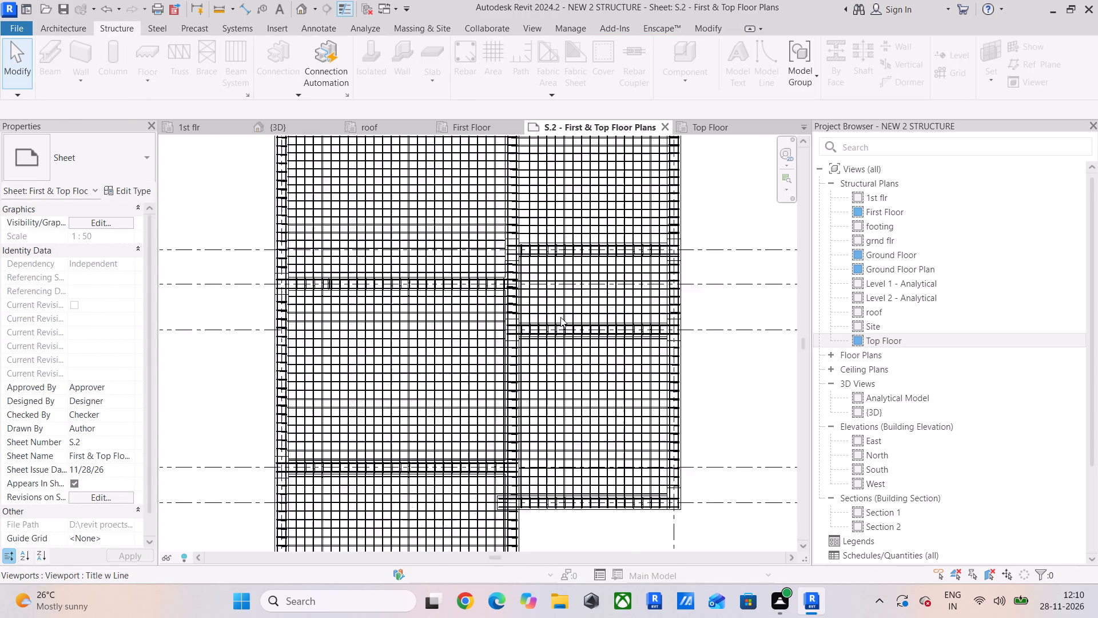
{"action": "scroll", "coordinate": [560, 317], "scroll_direction": "up", "scroll_amount": 2}
{"action": "scroll", "coordinate": [560, 317], "scroll_direction": "down", "scroll_amount": 13}
{"action": "middle_click_drag", "start_coordinate": [618, 326], "coordinate": [568, 293]}
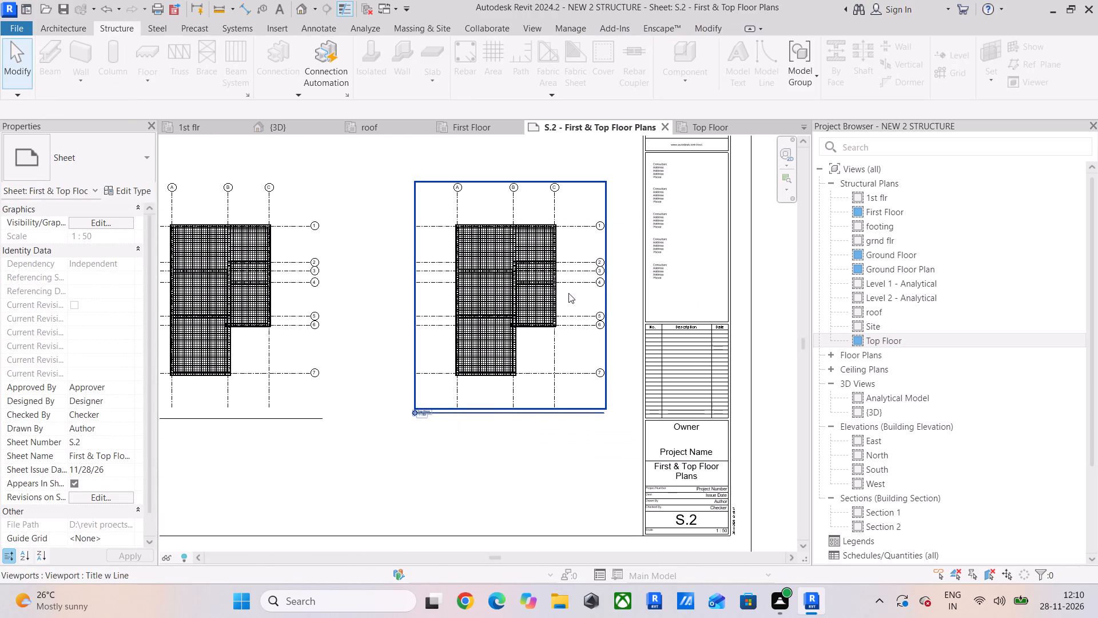